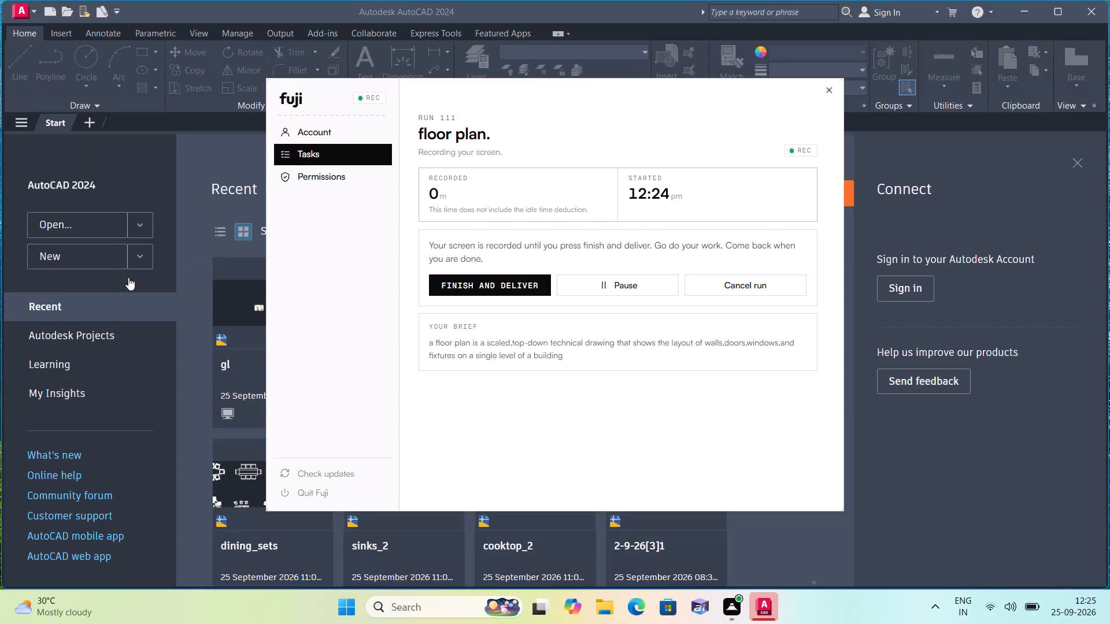
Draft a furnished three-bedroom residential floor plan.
Create a new blank drawing.
{"action": "left_click", "coordinate": [107, 258]}
{"action": "double_click", "coordinate": [129, 258]}
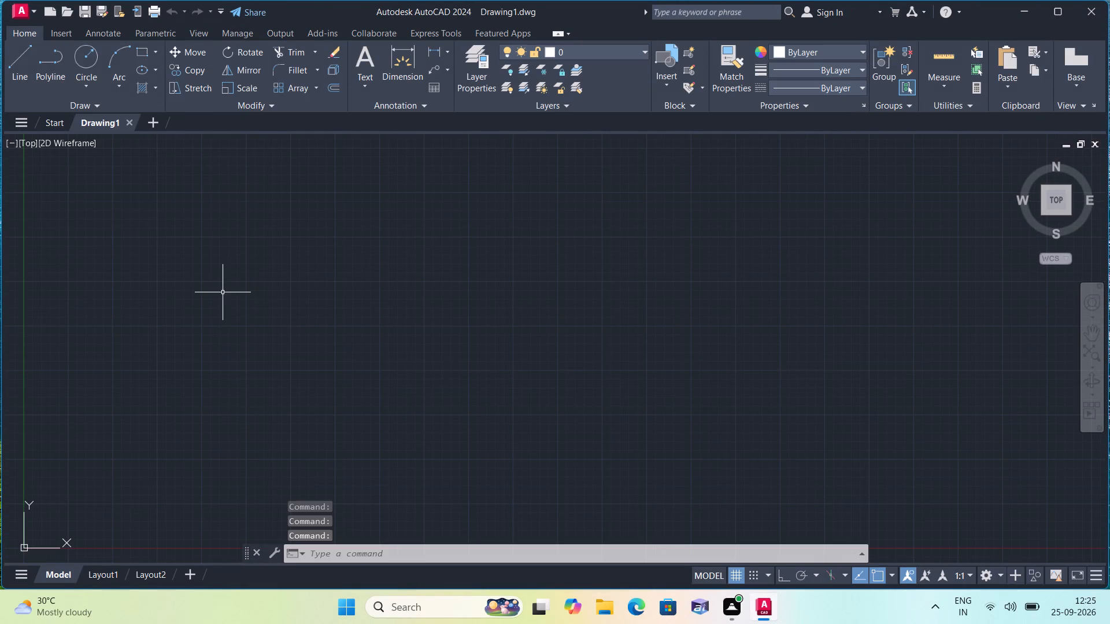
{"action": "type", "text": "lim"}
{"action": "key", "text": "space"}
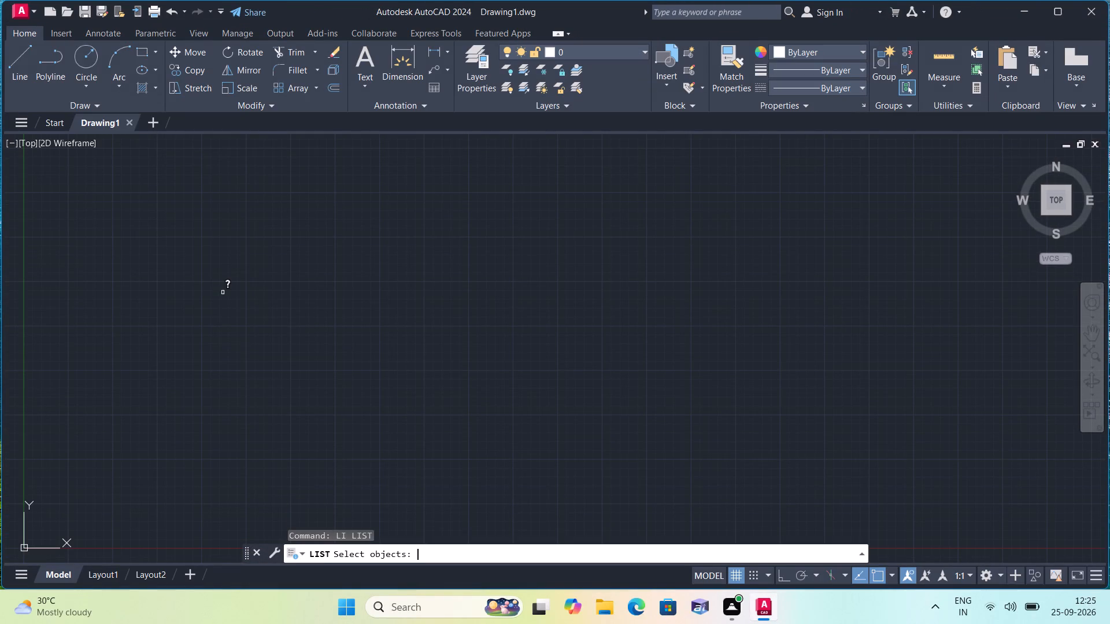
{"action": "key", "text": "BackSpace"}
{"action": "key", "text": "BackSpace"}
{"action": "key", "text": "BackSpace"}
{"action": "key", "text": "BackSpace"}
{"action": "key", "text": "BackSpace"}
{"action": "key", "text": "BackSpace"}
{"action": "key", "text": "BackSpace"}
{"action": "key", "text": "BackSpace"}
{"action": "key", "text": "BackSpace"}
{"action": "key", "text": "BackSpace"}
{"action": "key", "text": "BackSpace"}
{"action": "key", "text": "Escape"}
Set the model space limits from 0,0 to 1000,1000.
{"action": "type", "text": "lim"}
{"action": "key", "text": "space"}
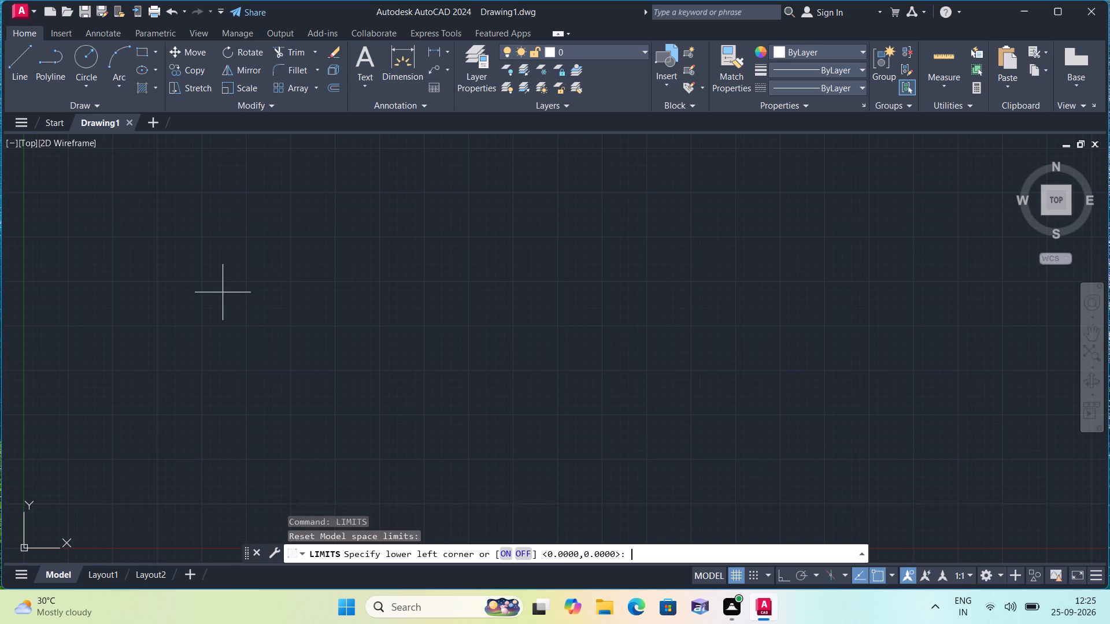
{"action": "type", "text": "0."}
{"action": "key", "text": "BackSpace"}
{"action": "type", "text": ",0 1000"}
{"action": "type", "text": ",1000 un"}
Configure the drawing units to Engineering length type with 0'-0" precision.
{"action": "key", "text": "space"}
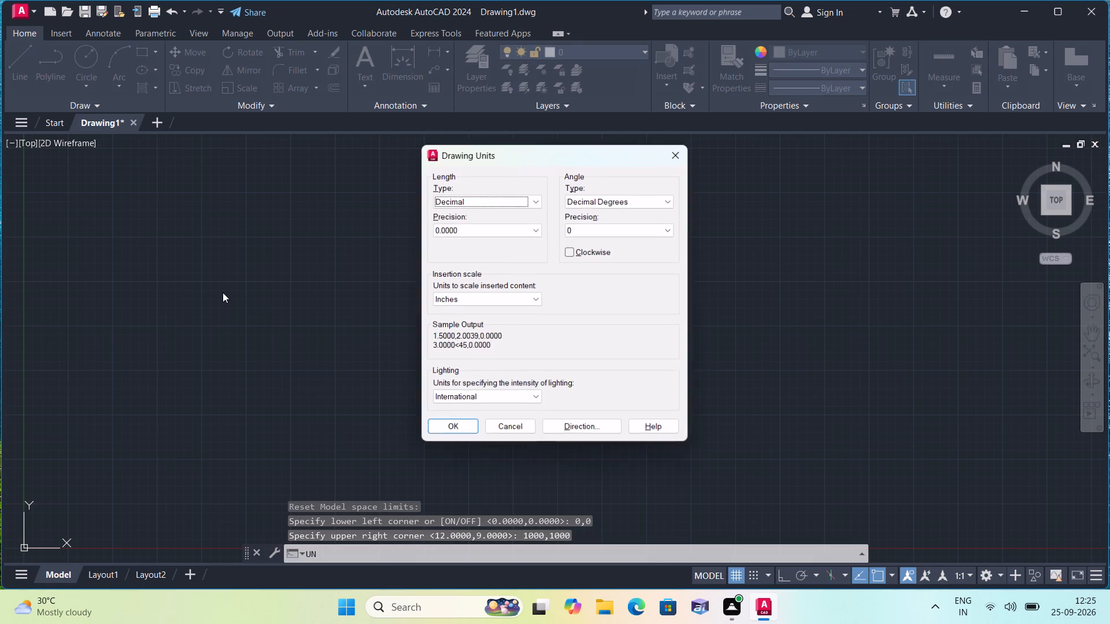
{"action": "left_click", "coordinate": [484, 199]}
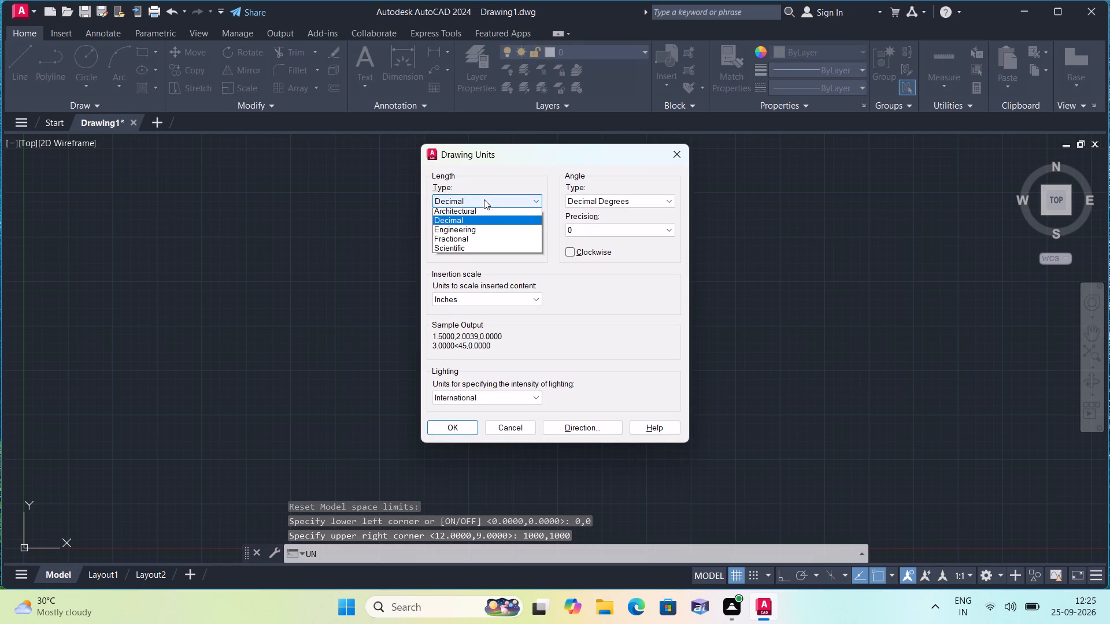
{"action": "left_click", "coordinate": [488, 229]}
{"action": "left_click", "coordinate": [490, 231]}
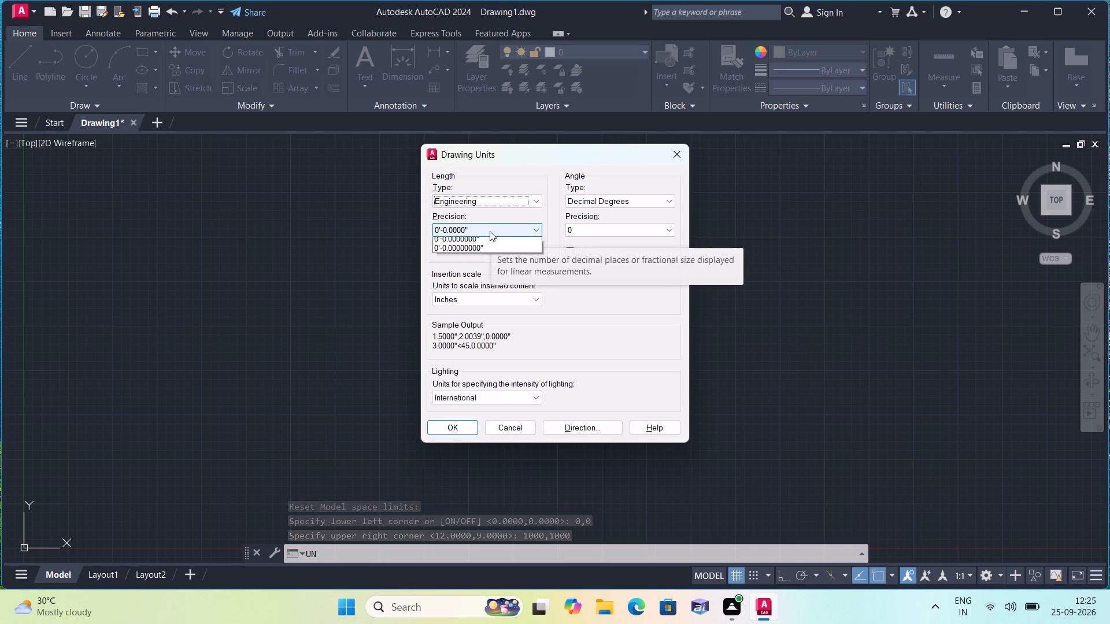
{"action": "left_click", "coordinate": [476, 242]}
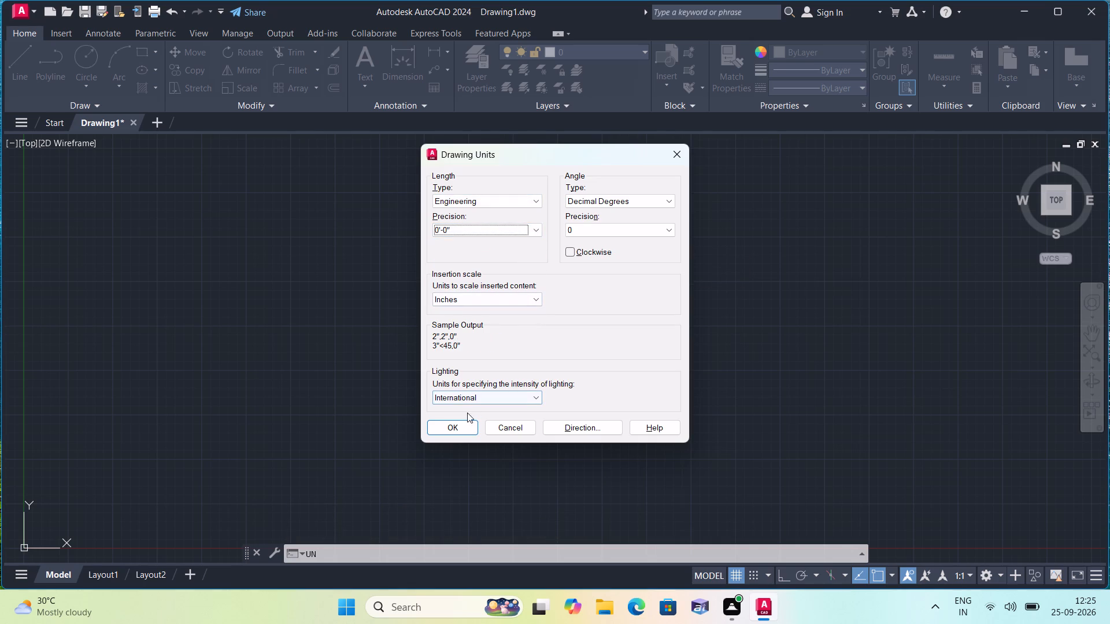
{"action": "left_click", "coordinate": [453, 432]}
Set the Standard dimension style's primary units to Engineering format with 0'-0" precision and make that style current.
{"action": "type", "text": "d"}
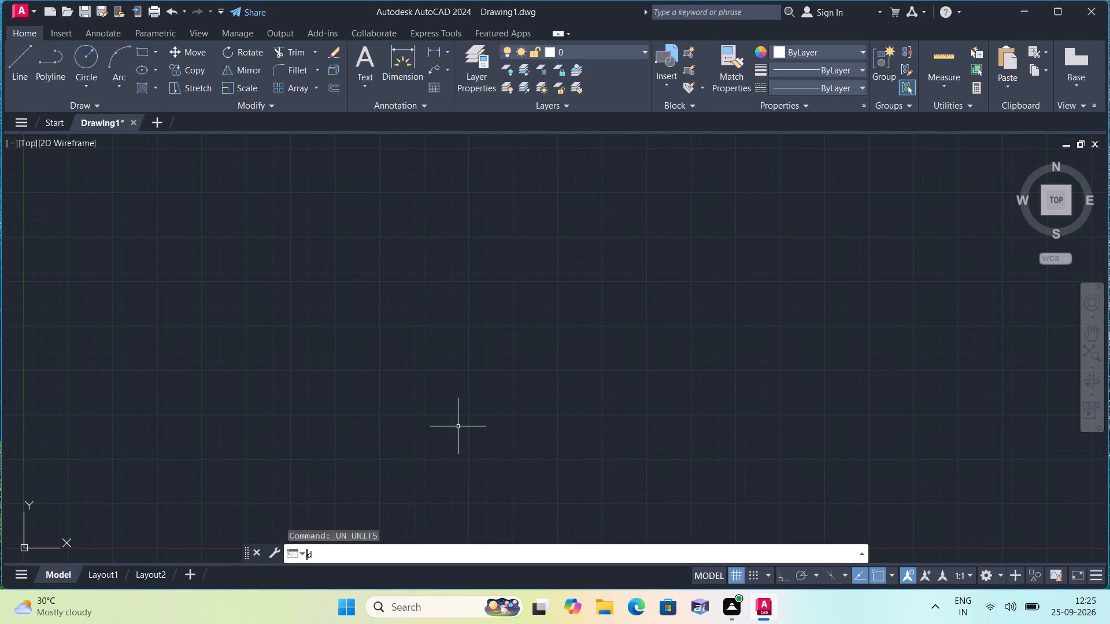
{"action": "key", "text": "space"}
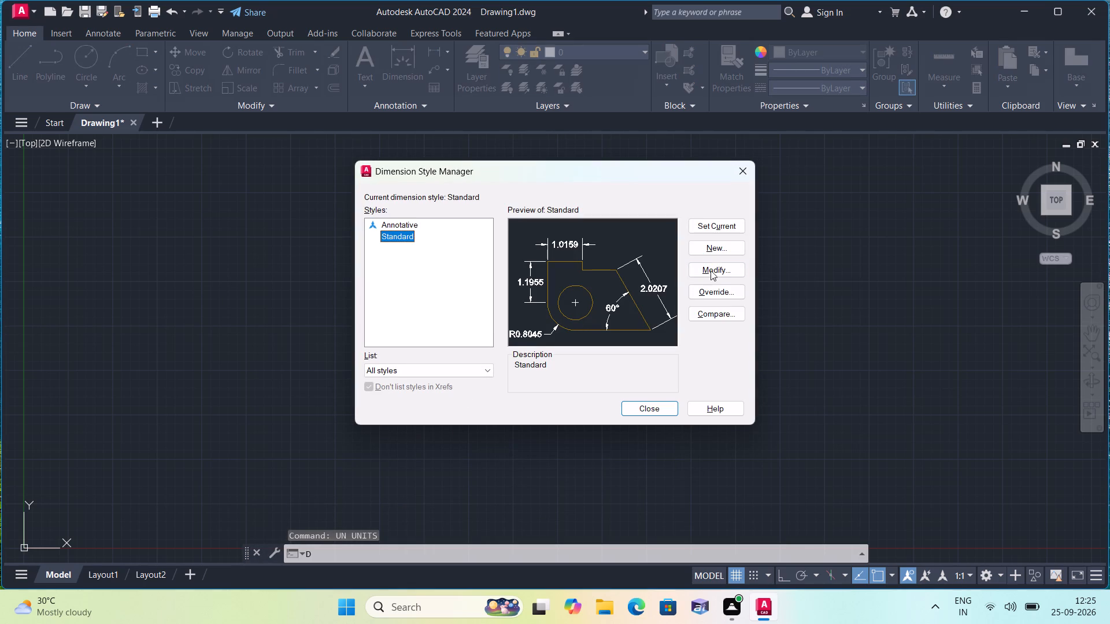
{"action": "left_click", "coordinate": [713, 266]}
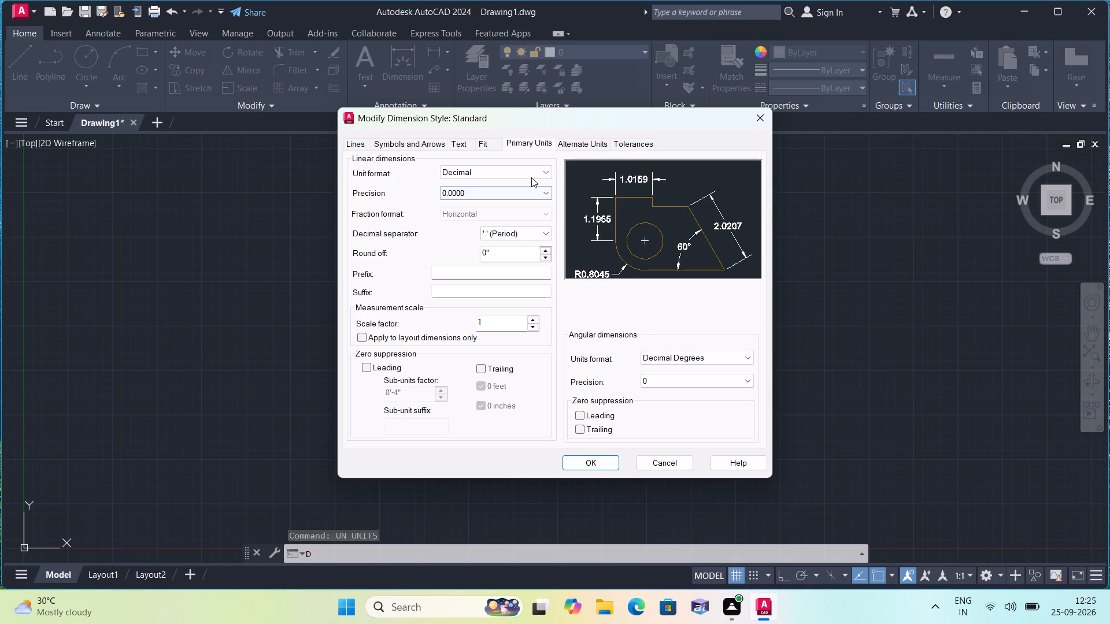
{"action": "left_click", "coordinate": [532, 174]}
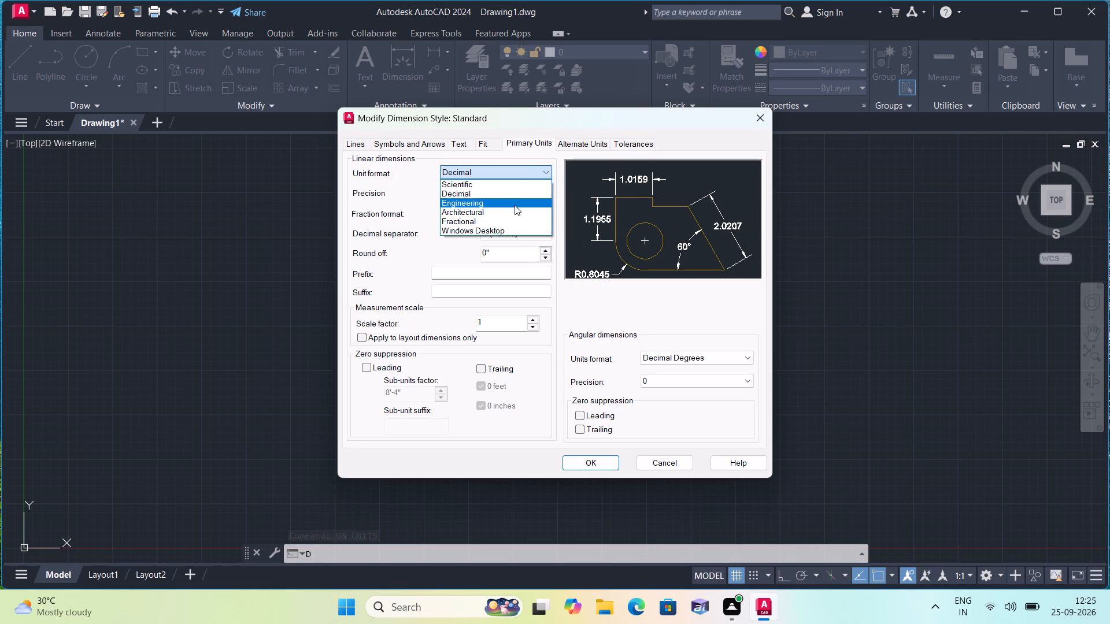
{"action": "left_click", "coordinate": [515, 205]}
{"action": "left_click", "coordinate": [511, 195]}
{"action": "left_click", "coordinate": [508, 207]}
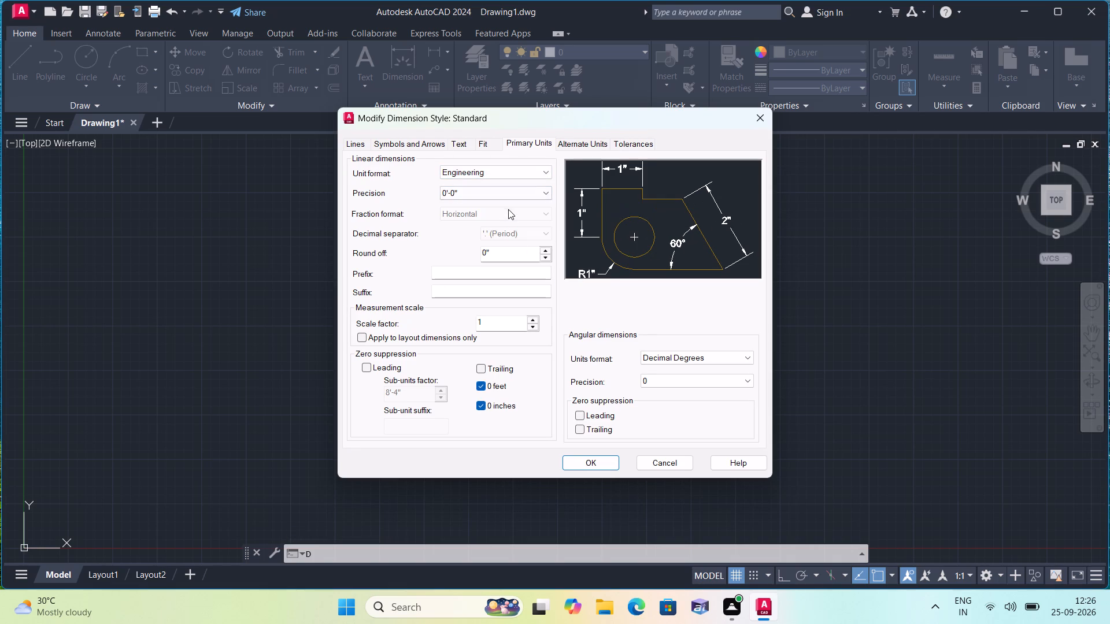
{"action": "left_click", "coordinate": [586, 458]}
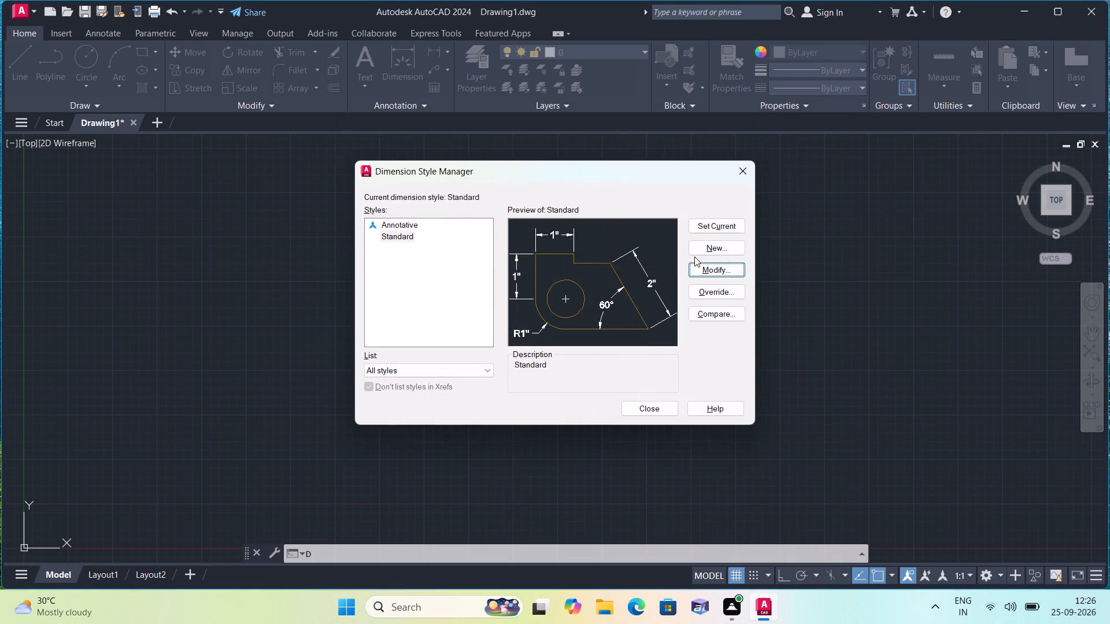
{"action": "left_click", "coordinate": [705, 226]}
{"action": "left_click", "coordinate": [748, 171]}
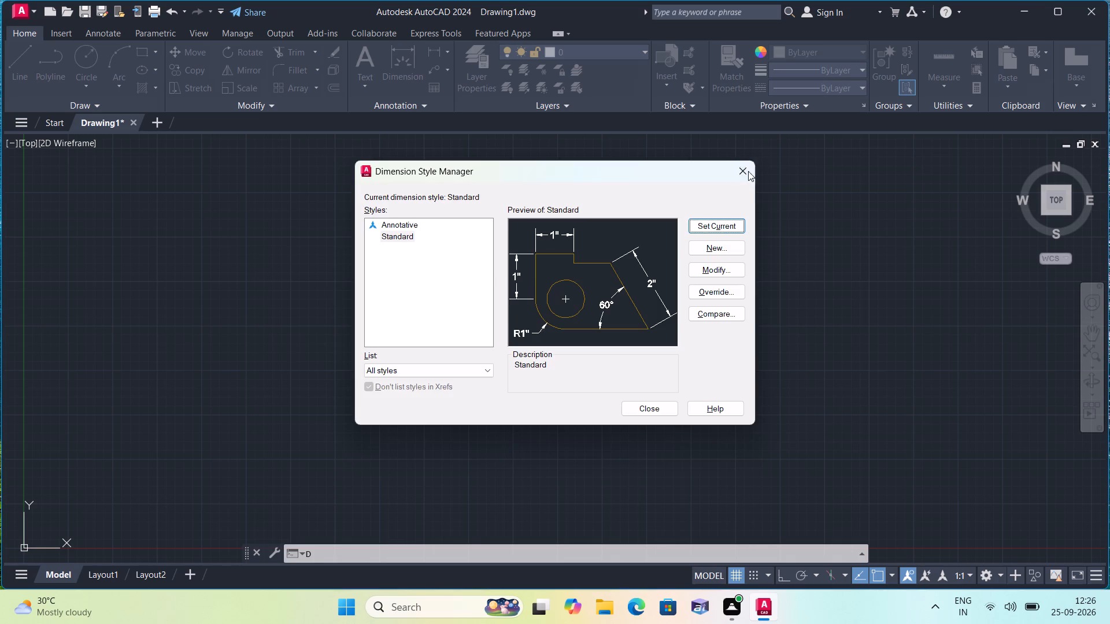
Draw one vertical and one horizontal construction line that cross near the middle of the drawing area.
{"action": "type", "text": "xl"}
{"action": "key", "text": "space"}
{"action": "type", "text": "v"}
{"action": "key", "text": "space"}
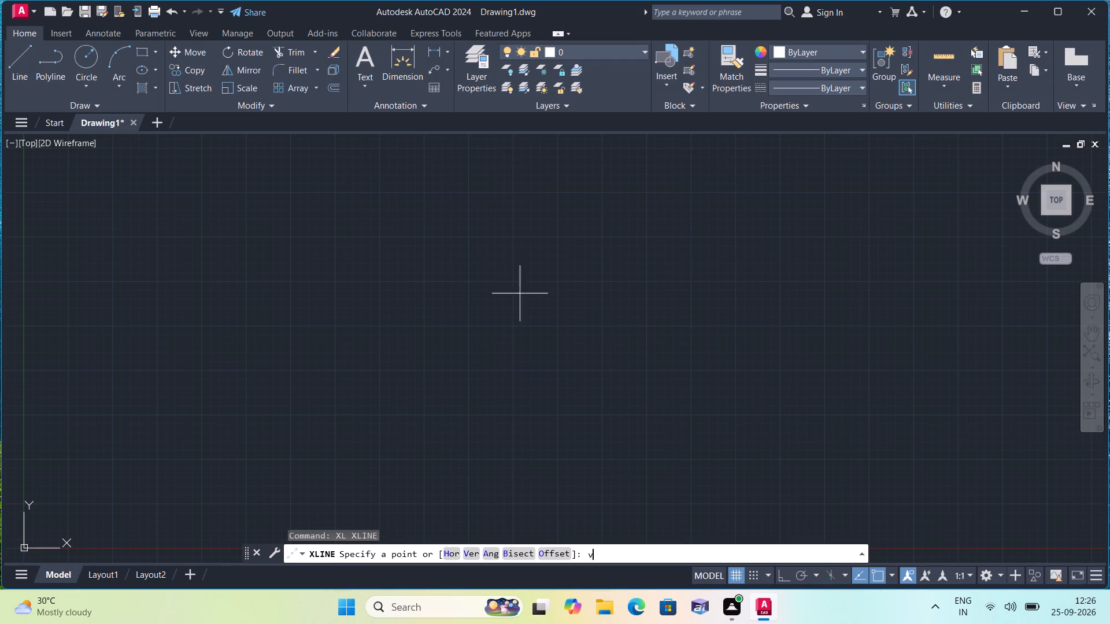
{"action": "left_click", "coordinate": [519, 321]}
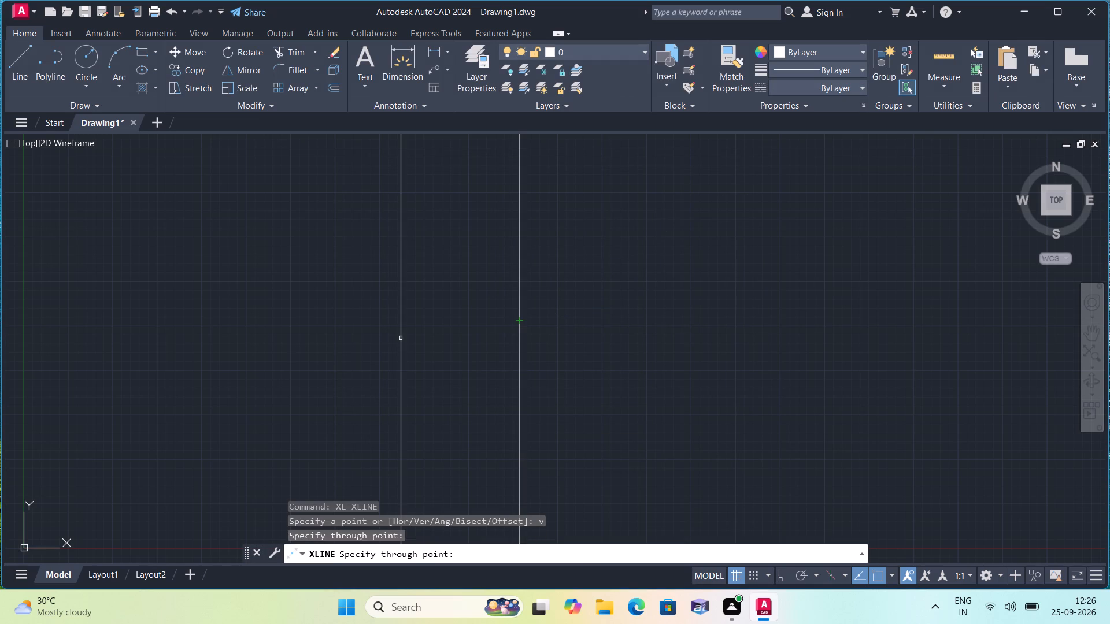
{"action": "key", "text": "space"}
{"action": "key", "text": "space"}
{"action": "type", "text": "h"}
{"action": "key", "text": "space"}
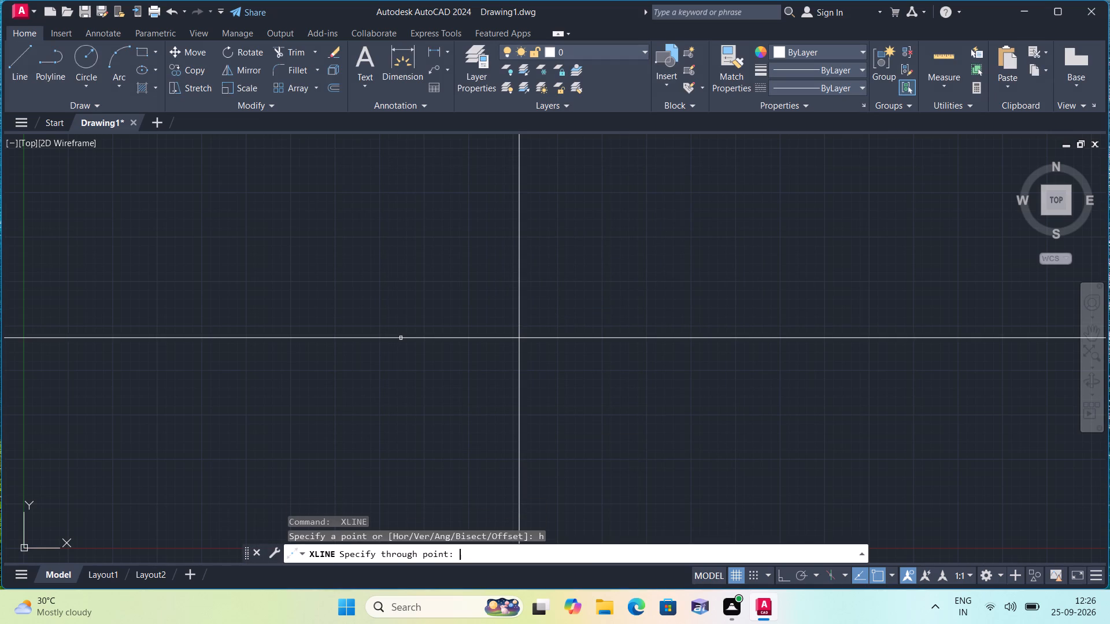
{"action": "left_click", "coordinate": [401, 338]}
{"action": "left_click", "coordinate": [415, 278]}
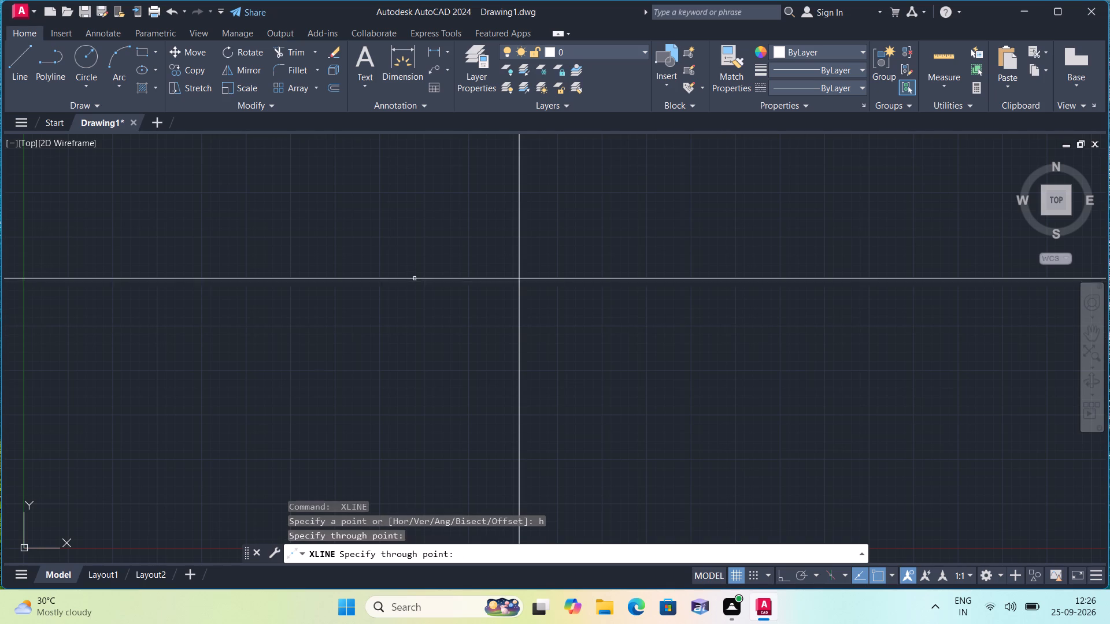
{"action": "key", "text": "space"}
Trim the construction lines above and left of their crossing to form the upper-left outer corner.
{"action": "type", "text": "trim"}
{"action": "key", "text": "space"}
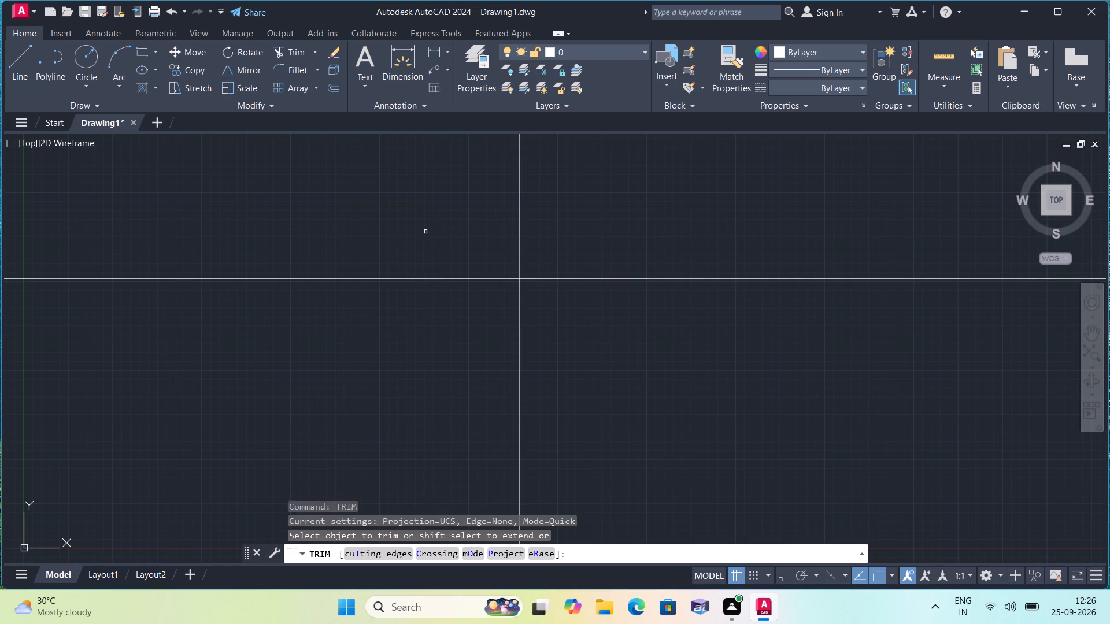
{"action": "left_click", "coordinate": [543, 233]}
{"action": "left_click", "coordinate": [456, 306]}
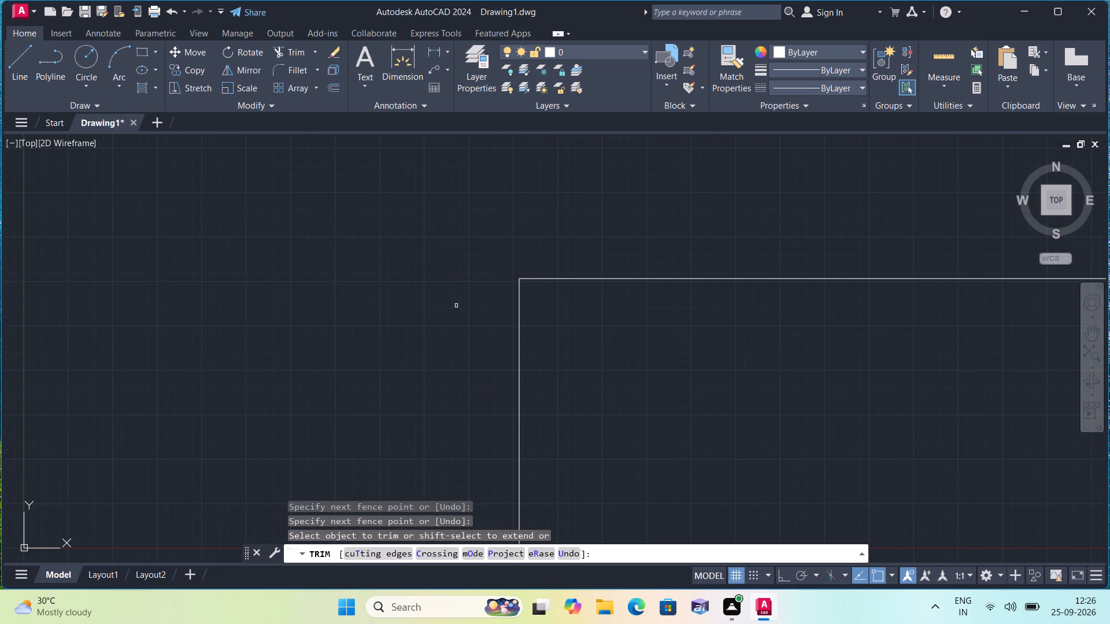
{"action": "key", "text": "space"}
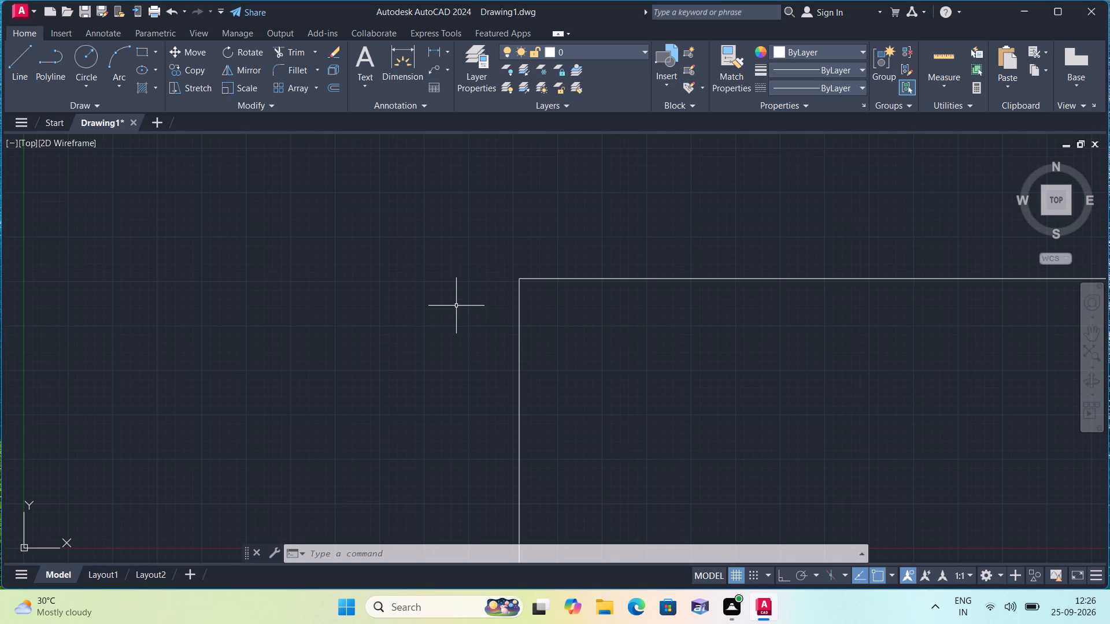
Offset the top and left outer wall lines 9" inward to form the wall thickness.
{"action": "scroll", "coordinate": [555, 328], "scroll_direction": "up", "scroll_amount": 1}
{"action": "middle_click_drag", "start_coordinate": [609, 379], "coordinate": [434, 382]}
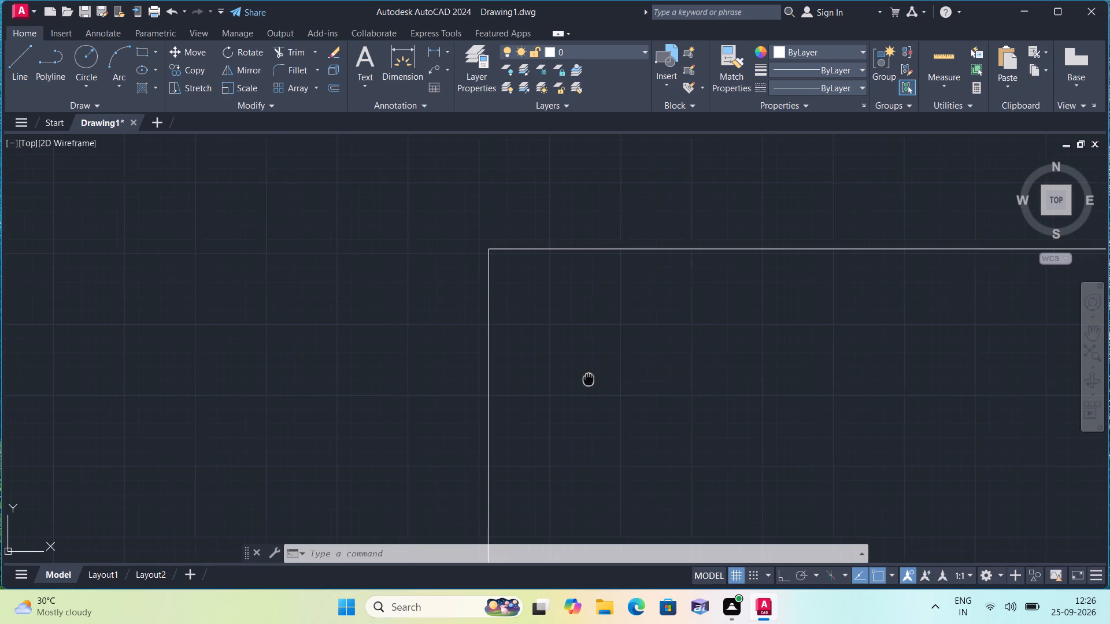
{"action": "middle_click_drag", "start_coordinate": [434, 382], "coordinate": [366, 367]}
{"action": "middle_click_drag", "start_coordinate": [480, 401], "coordinate": [363, 400]}
{"action": "scroll", "coordinate": [480, 401], "scroll_direction": "down", "scroll_amount": 1}
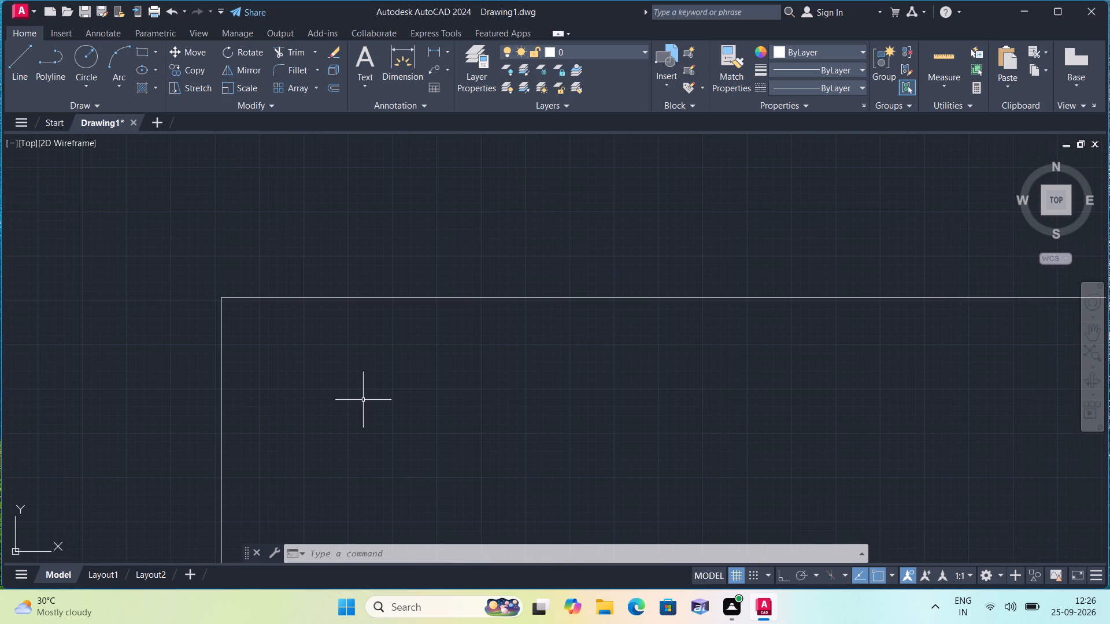
{"action": "type", "text": "offset"}
{"action": "key", "text": "space"}
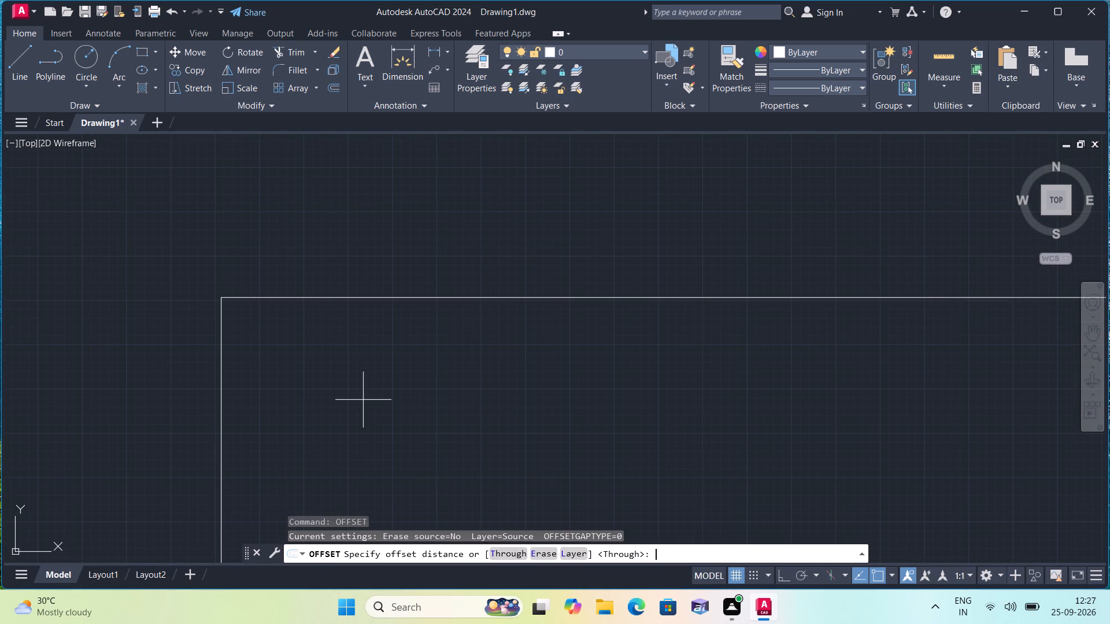
{"action": "key", "text": "9"}
{"action": "type", "text": "\""}
{"action": "key", "text": "space"}
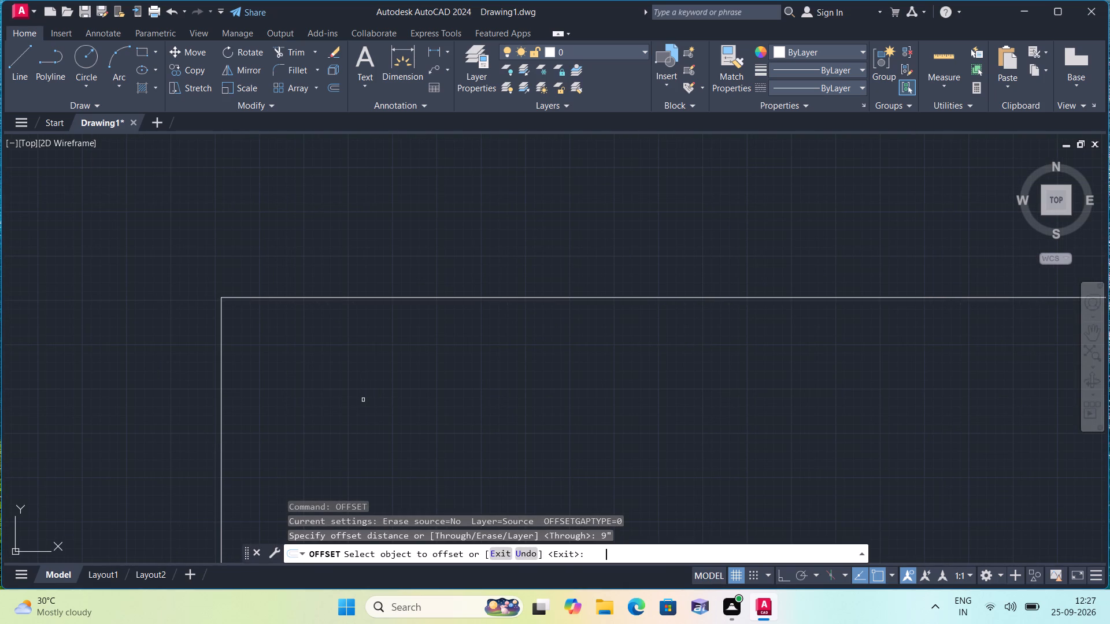
{"action": "left_click", "coordinate": [354, 300]}
{"action": "left_click", "coordinate": [357, 296]}
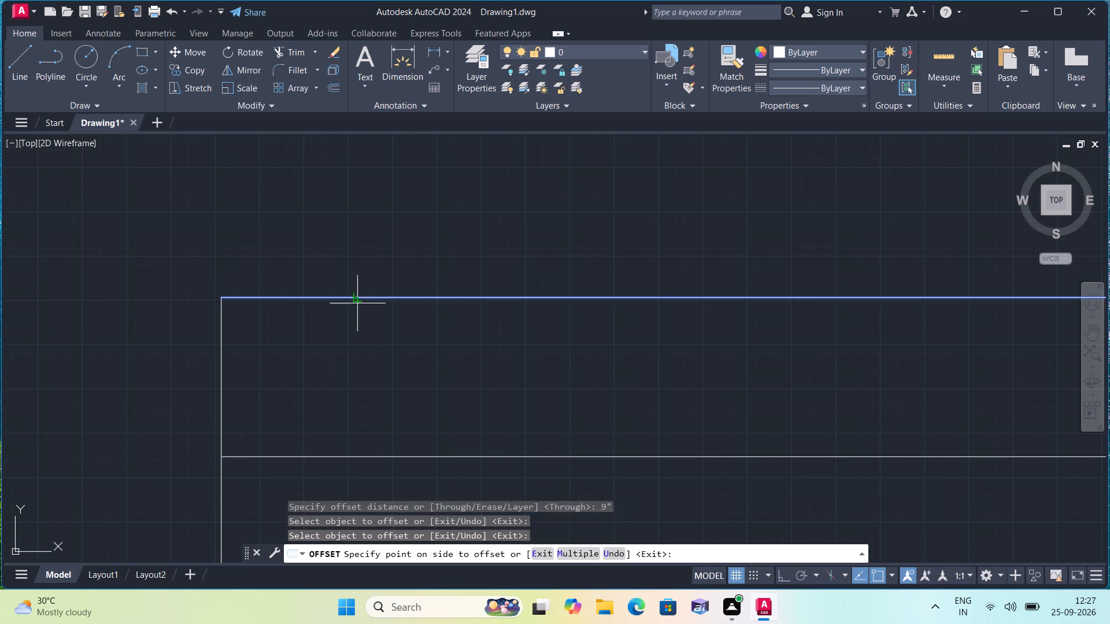
{"action": "left_click", "coordinate": [352, 341]}
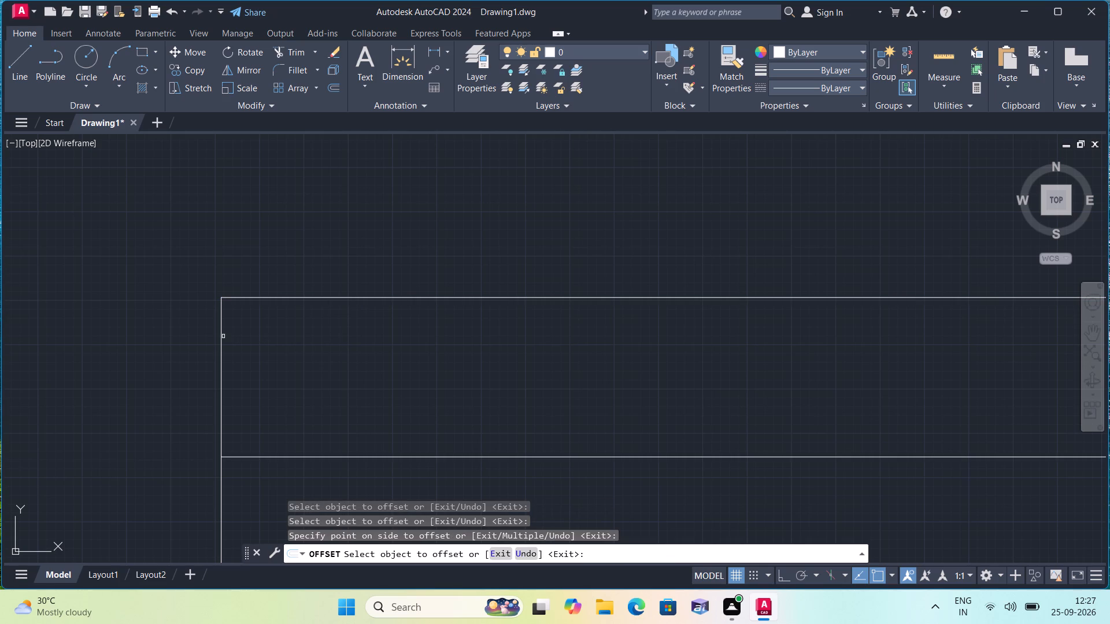
{"action": "left_click", "coordinate": [223, 335]}
{"action": "left_click", "coordinate": [275, 343]}
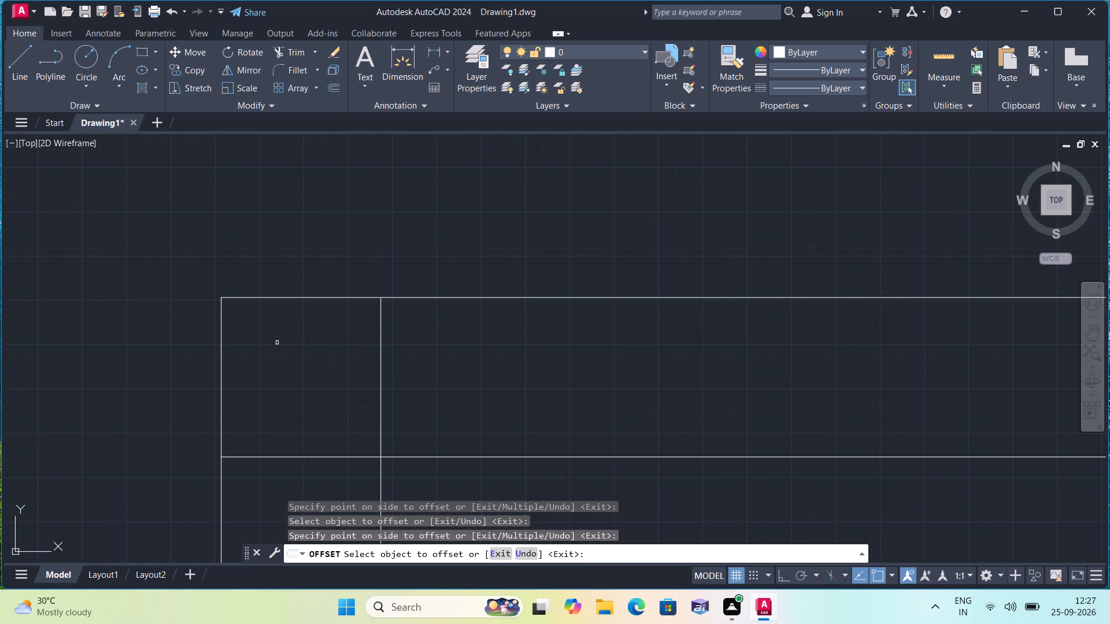
{"action": "key", "text": "space"}
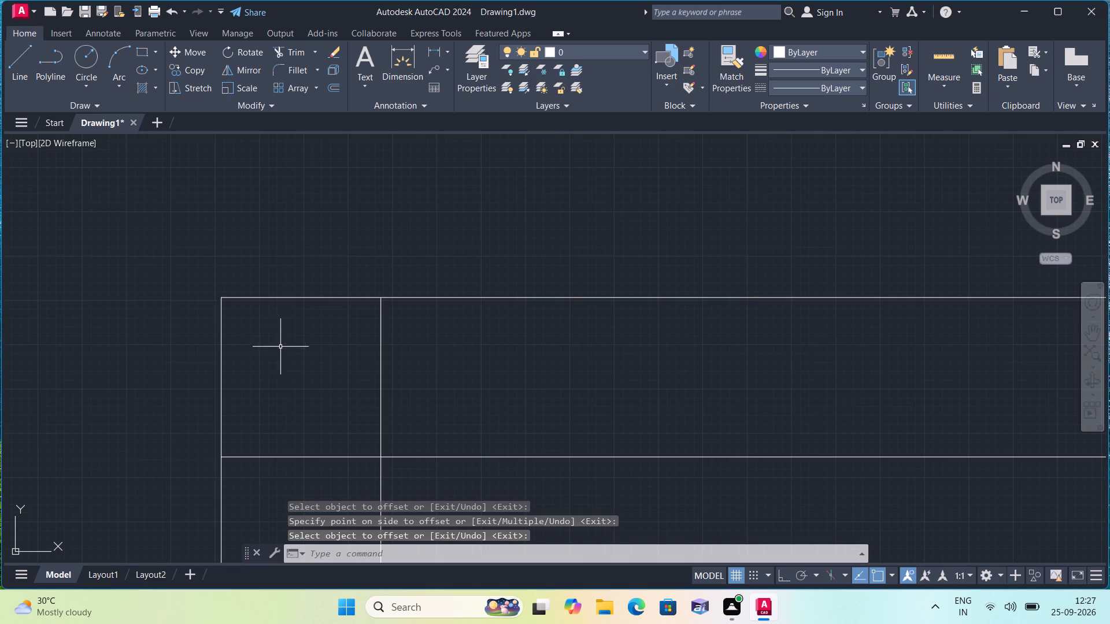
Start another Offset for laying out the next wall line from the corner walls.
{"action": "scroll", "coordinate": [290, 370], "scroll_direction": "down", "scroll_amount": 1}
{"action": "middle_click_drag", "start_coordinate": [353, 399], "coordinate": [259, 257]}
{"action": "scroll", "coordinate": [252, 251], "scroll_direction": "down", "scroll_amount": 1}
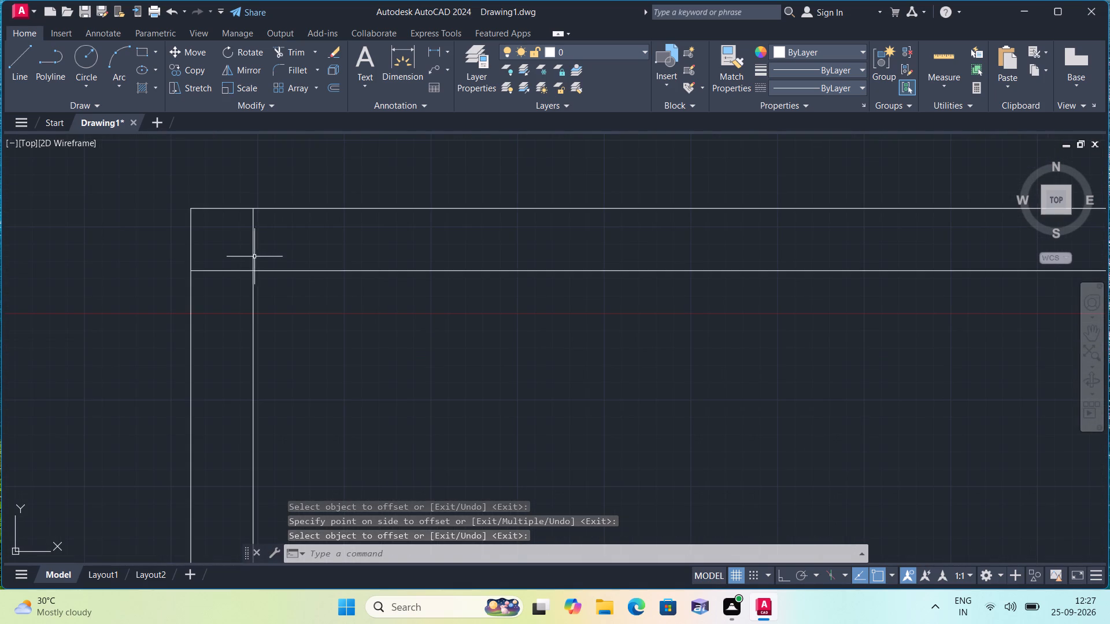
{"action": "middle_click_drag", "start_coordinate": [335, 320], "coordinate": [294, 272]}
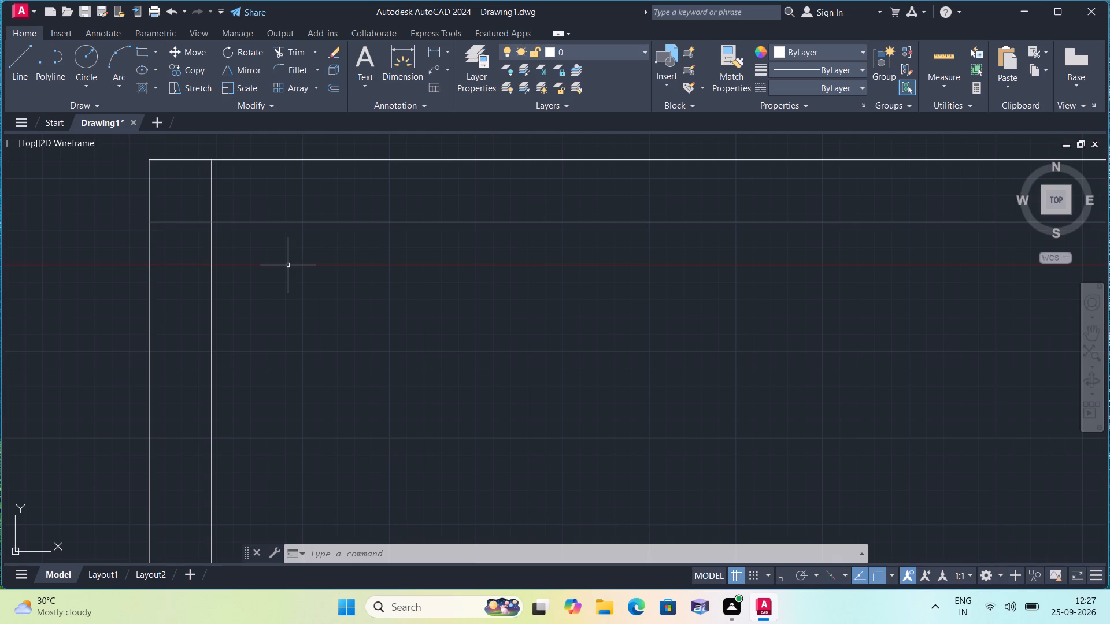
{"action": "type", "text": "offset"}
{"action": "key", "text": "space"}
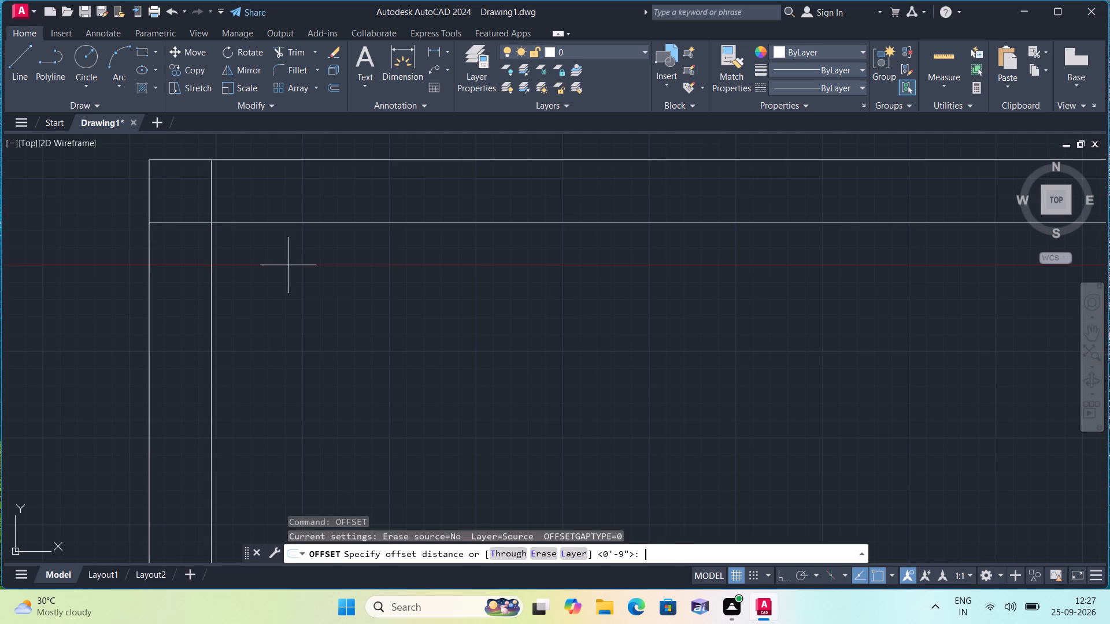
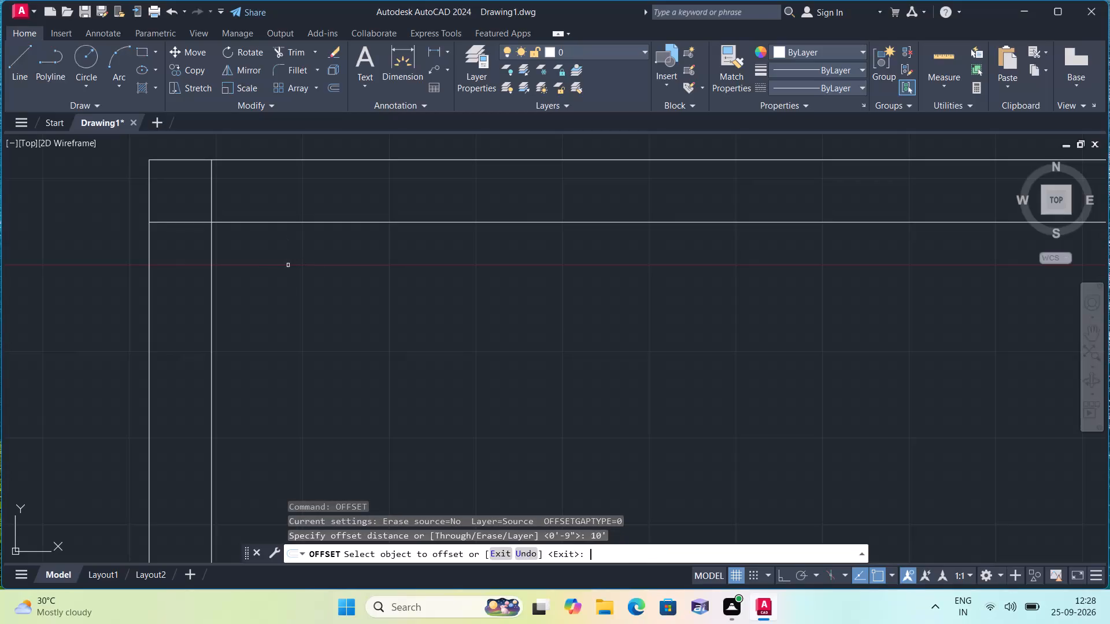
Offset the inner line of the left outer wall 10' to the right, into the room area.
{"action": "left_click", "coordinate": [209, 336]}
{"action": "left_click", "coordinate": [211, 337]}
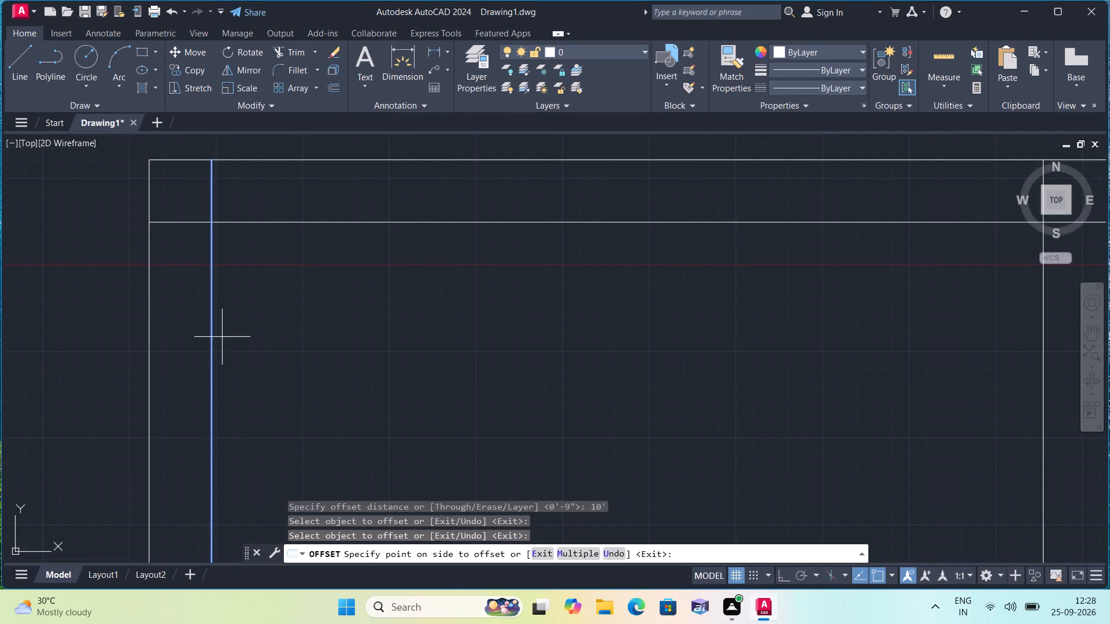
{"action": "left_click", "coordinate": [339, 337]}
{"action": "scroll", "coordinate": [384, 341], "scroll_direction": "down", "scroll_amount": 6}
{"action": "scroll", "coordinate": [433, 352], "scroll_direction": "down", "scroll_amount": 2}
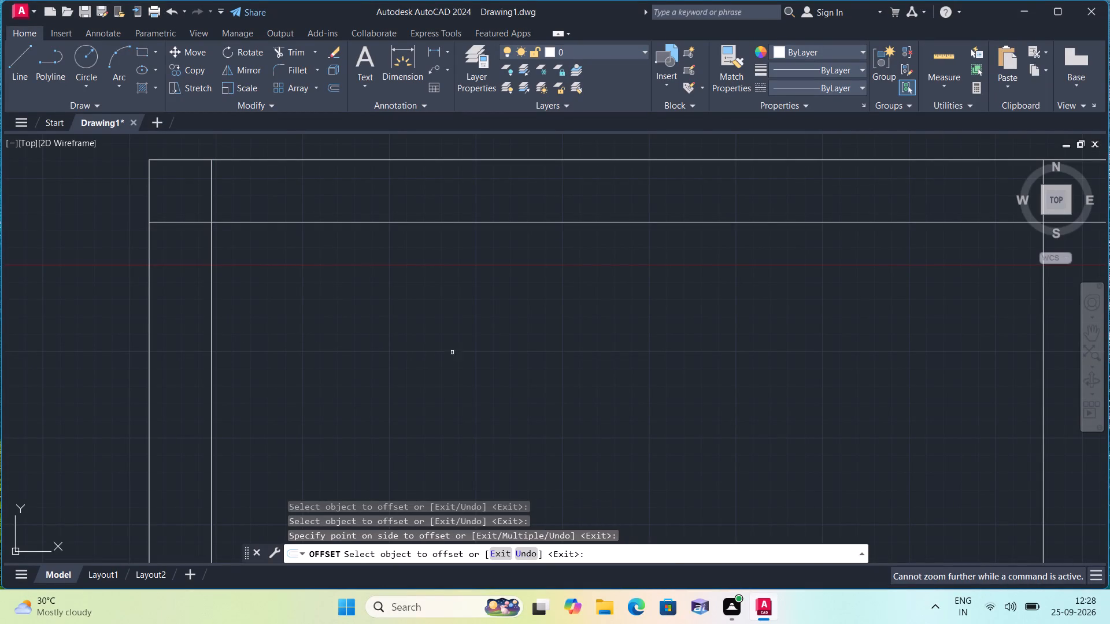
{"action": "scroll", "coordinate": [489, 333], "scroll_direction": "down", "scroll_amount": 1}
{"action": "key", "text": "Escape"}
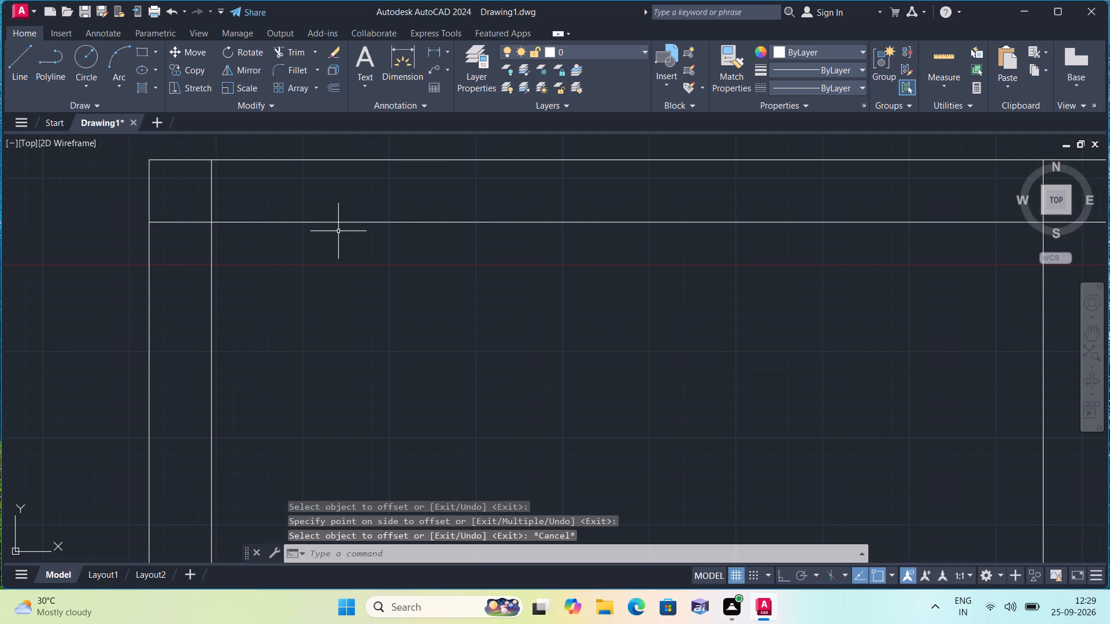
Offset the new vertical line 4.5" to the right to give the first partition its thickness.
{"action": "scroll", "coordinate": [338, 231], "scroll_direction": "down", "scroll_amount": 3}
{"action": "middle_click_drag", "start_coordinate": [387, 299], "coordinate": [280, 318]}
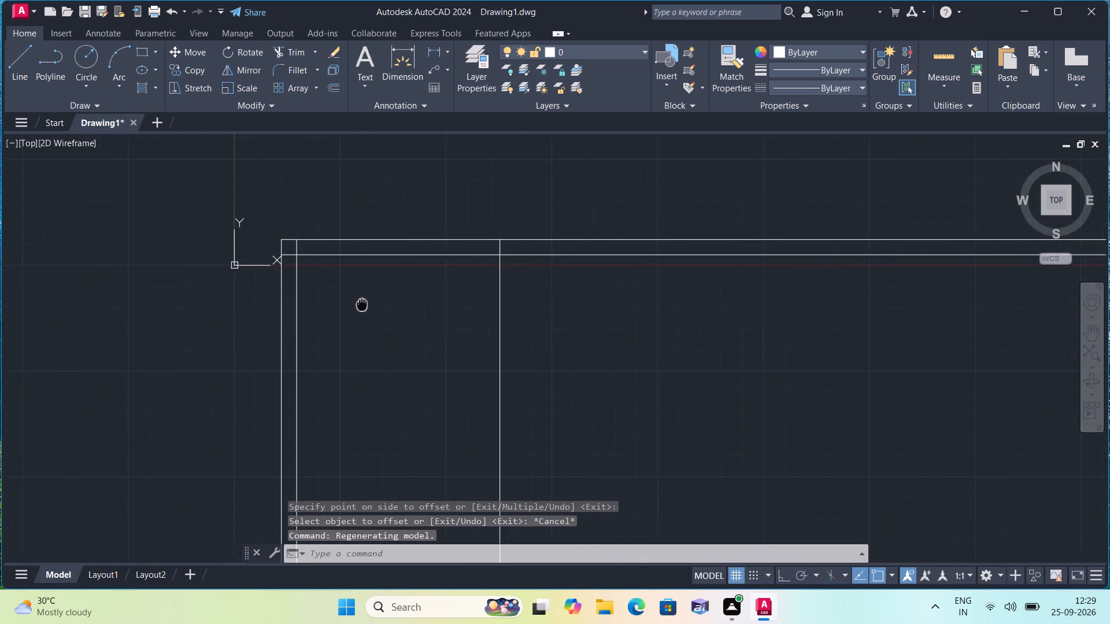
{"action": "middle_click_drag", "start_coordinate": [280, 318], "coordinate": [212, 319]}
{"action": "scroll", "coordinate": [271, 319], "scroll_direction": "down", "scroll_amount": 1}
{"action": "key", "text": "space"}
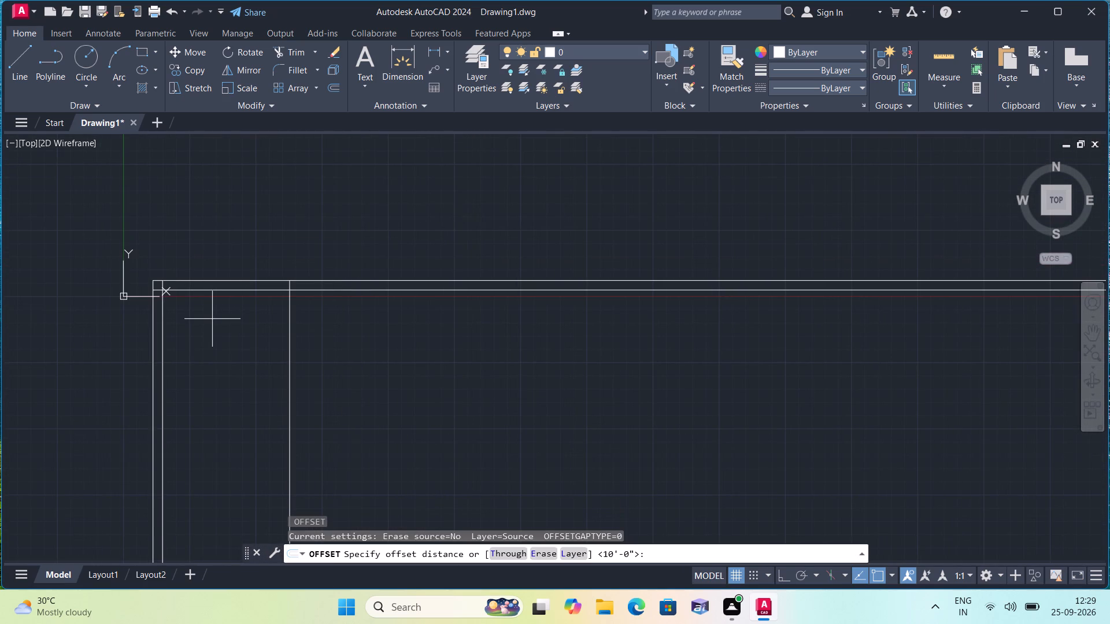
{"action": "type", "text": "4.5\""}
{"action": "key", "text": "space"}
{"action": "left_click", "coordinate": [289, 363]}
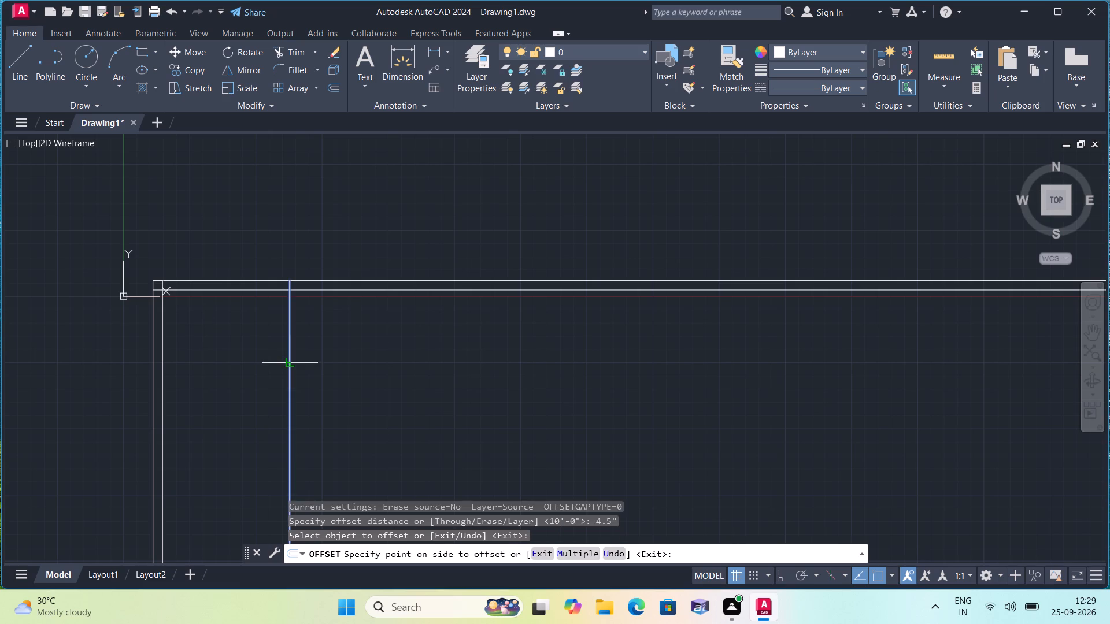
{"action": "left_click", "coordinate": [320, 369]}
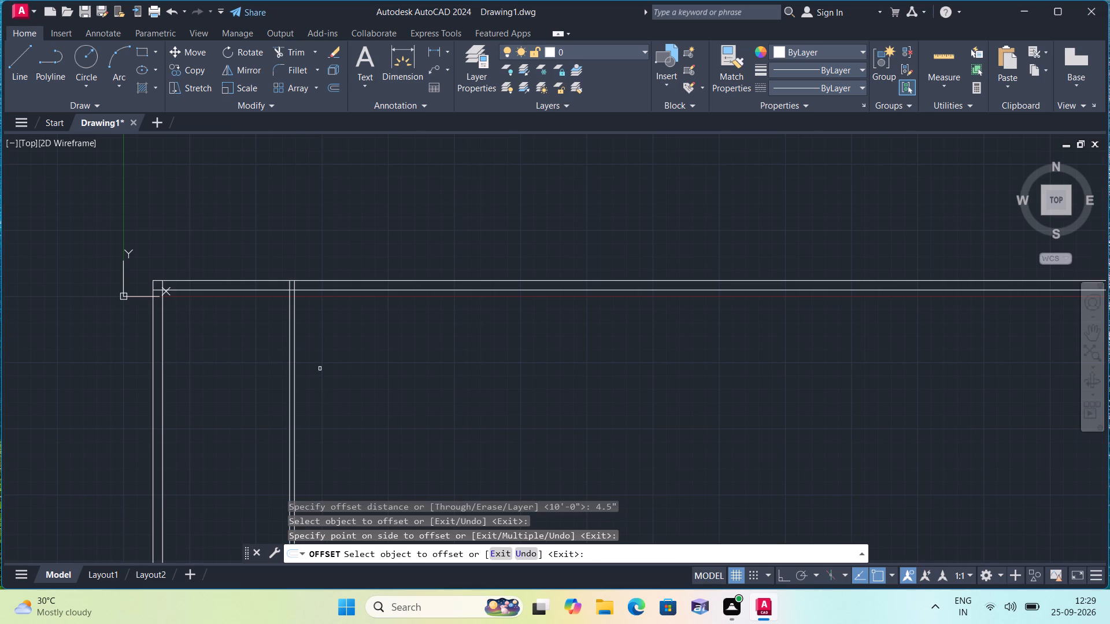
{"action": "key", "text": "space"}
Offset the right face of the first partition 3' to the right.
{"action": "key", "text": "space"}
{"action": "type", "text": "3'"}
{"action": "key", "text": "space"}
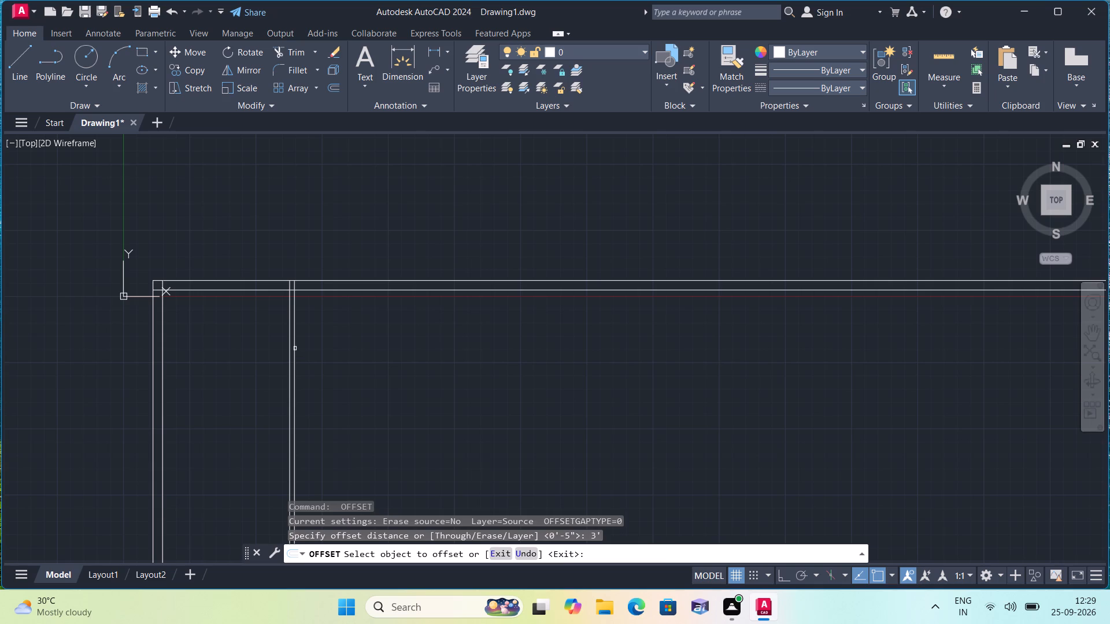
{"action": "left_click", "coordinate": [295, 347]}
{"action": "left_click", "coordinate": [329, 346]}
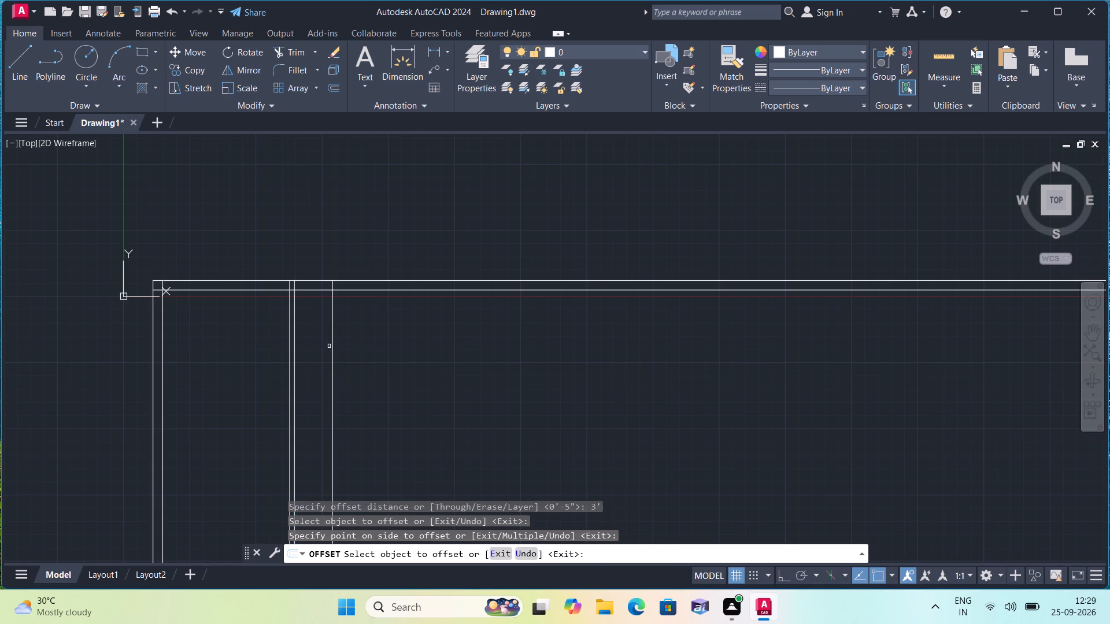
{"action": "key", "text": "space"}
Offset the rightmost vertical line 4.5" to the right to form the second partition's thickness.
{"action": "key", "text": "space"}
{"action": "type", "text": "4.5\""}
{"action": "key", "text": "space"}
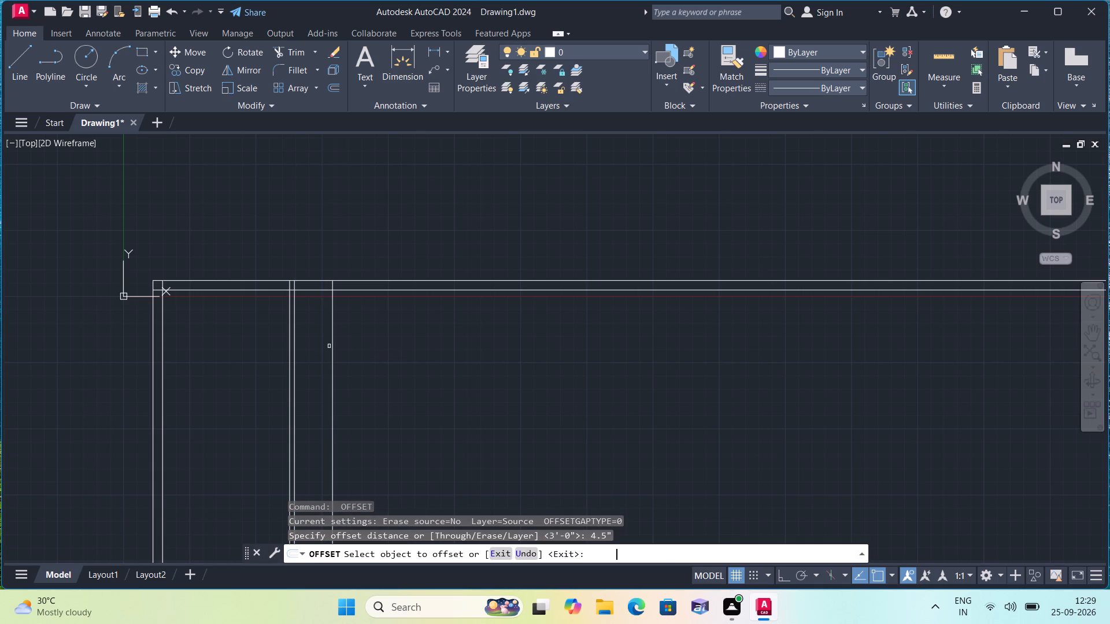
{"action": "left_click", "coordinate": [334, 347]}
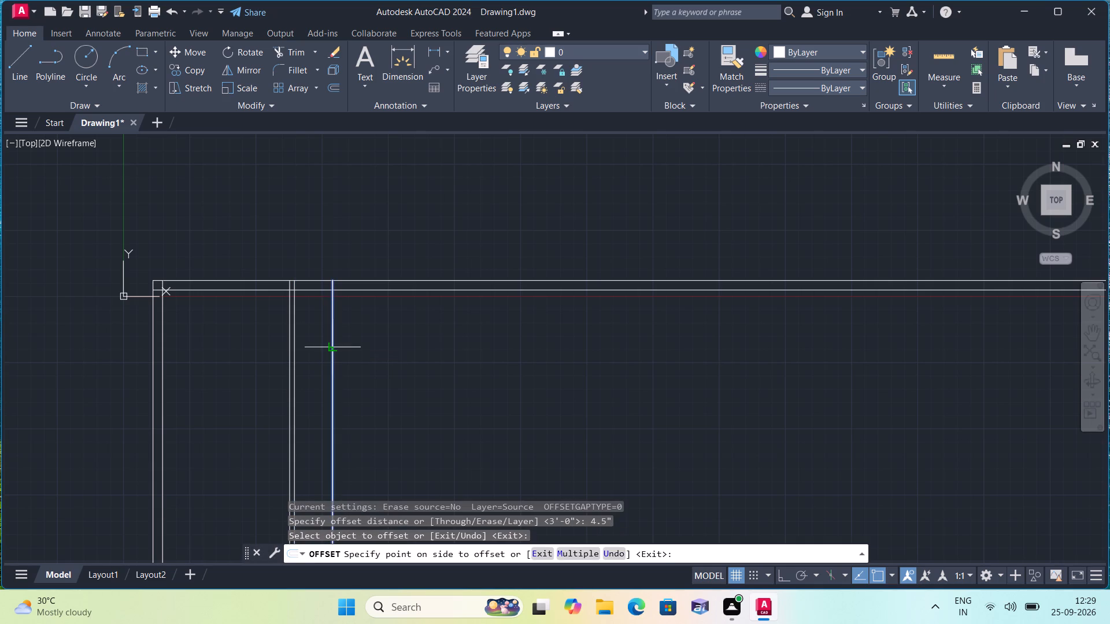
{"action": "left_click", "coordinate": [371, 348]}
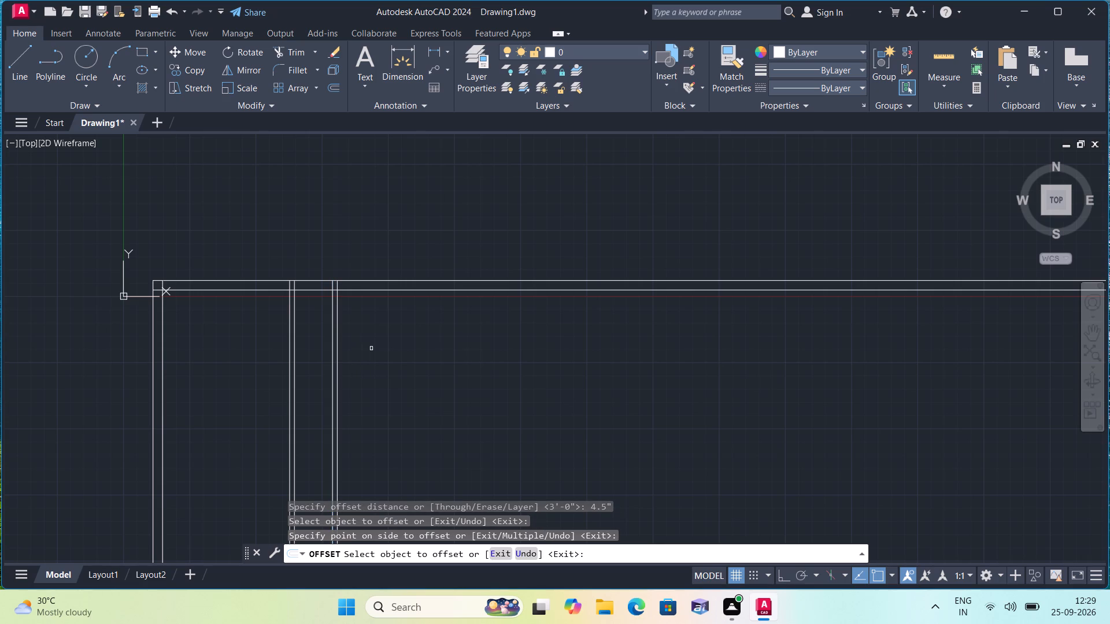
{"action": "key", "text": "space"}
Offset the right face of the second partition 12' to the right for the inner face of the right outer wall.
{"action": "key", "text": "space"}
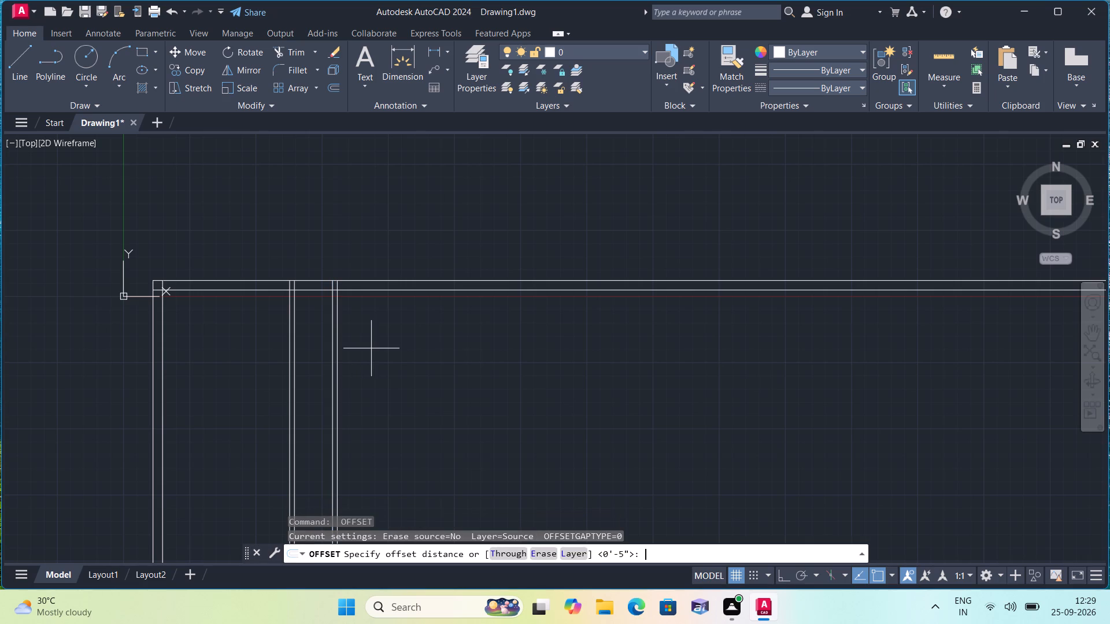
{"action": "type", "text": "12'"}
{"action": "key", "text": "space"}
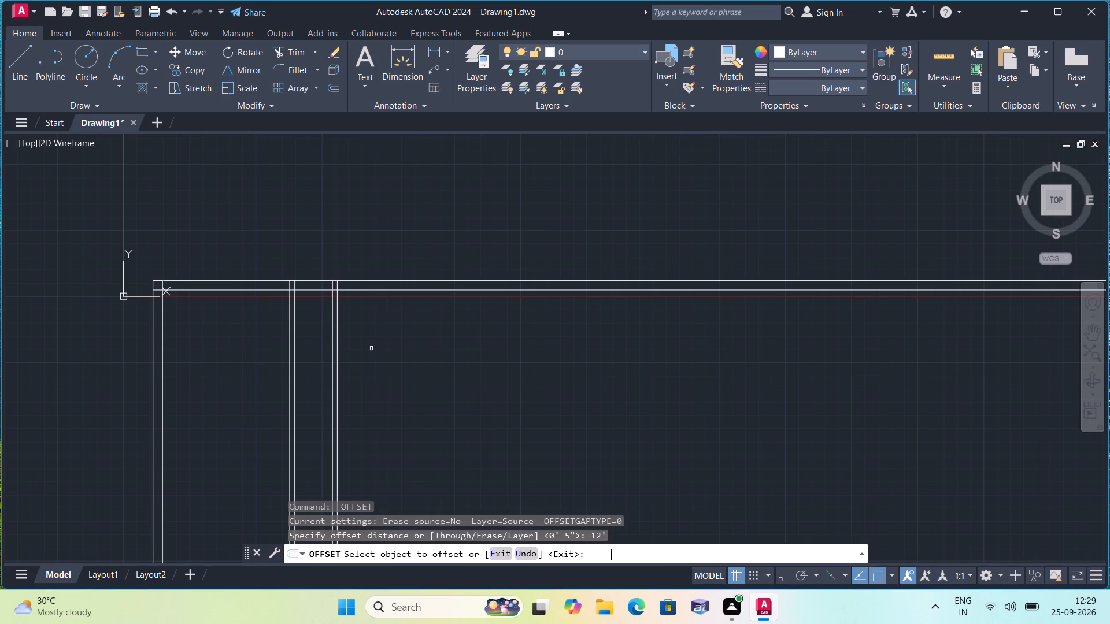
{"action": "left_click", "coordinate": [339, 355]}
{"action": "left_click", "coordinate": [416, 355]}
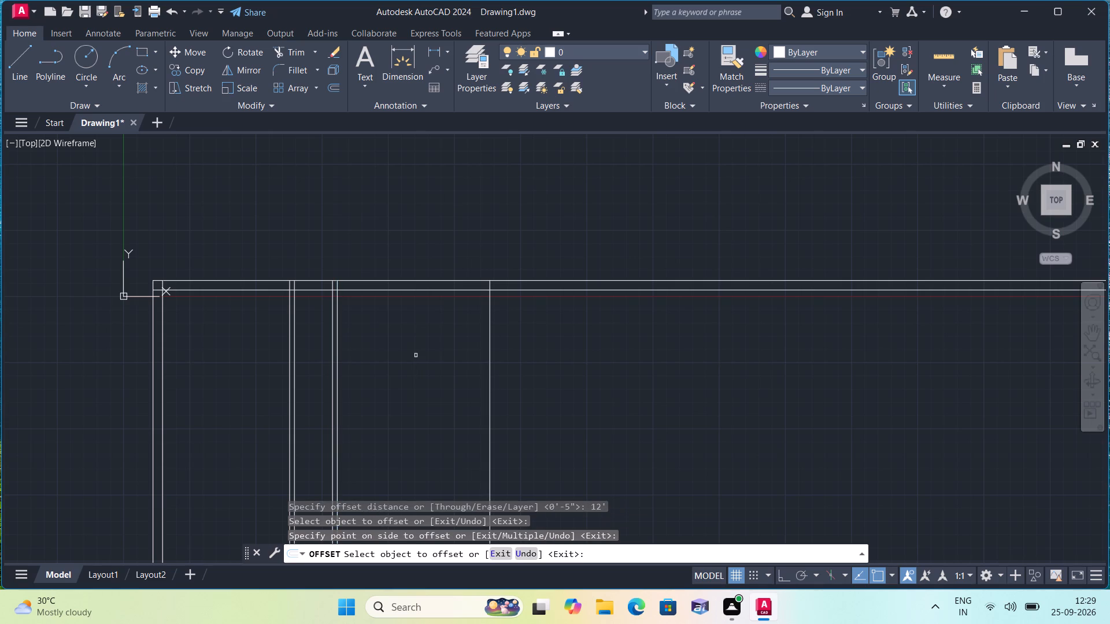
{"action": "key", "text": "space"}
Offset the rightmost vertical line 9" to the right to form the right outer wall's thickness.
{"action": "key", "text": "space"}
{"action": "type", "text": "9\""}
{"action": "key", "text": "space"}
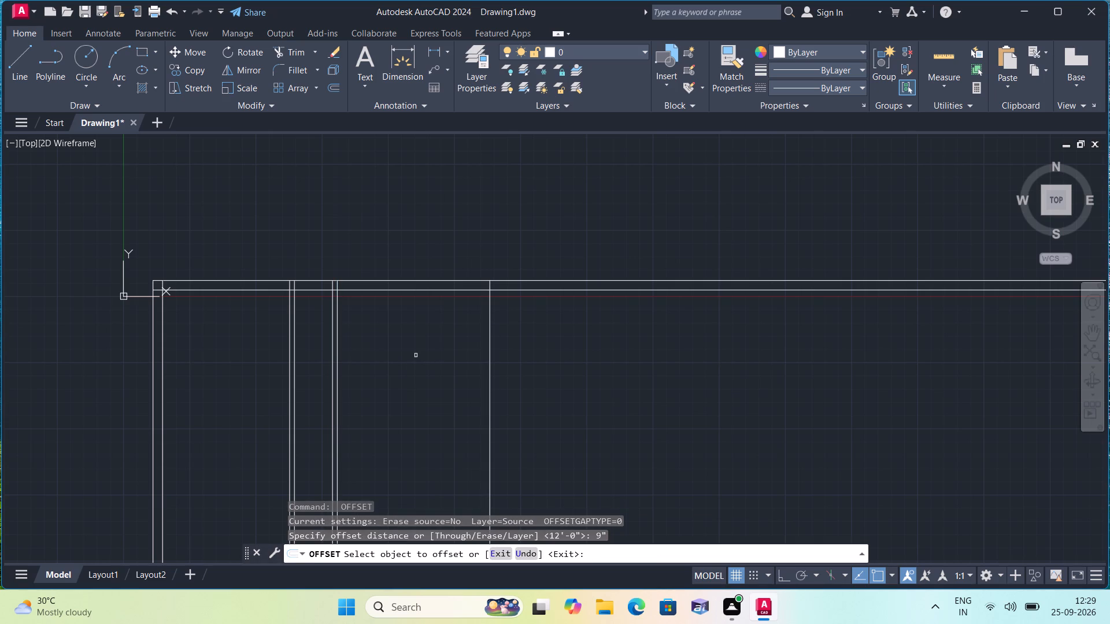
{"action": "left_click", "coordinate": [490, 381]}
{"action": "left_click", "coordinate": [538, 382]}
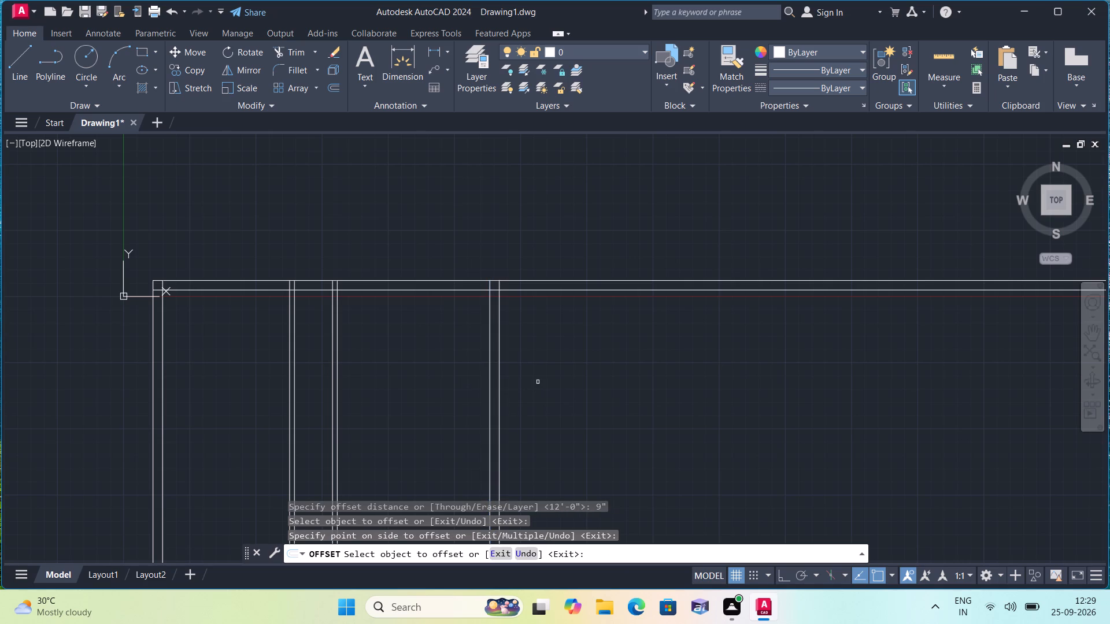
{"action": "key", "text": "space"}
Trim both top wall lines where they extend beyond the right outer wall's outer line.
{"action": "type", "text": "trim"}
{"action": "key", "text": "space"}
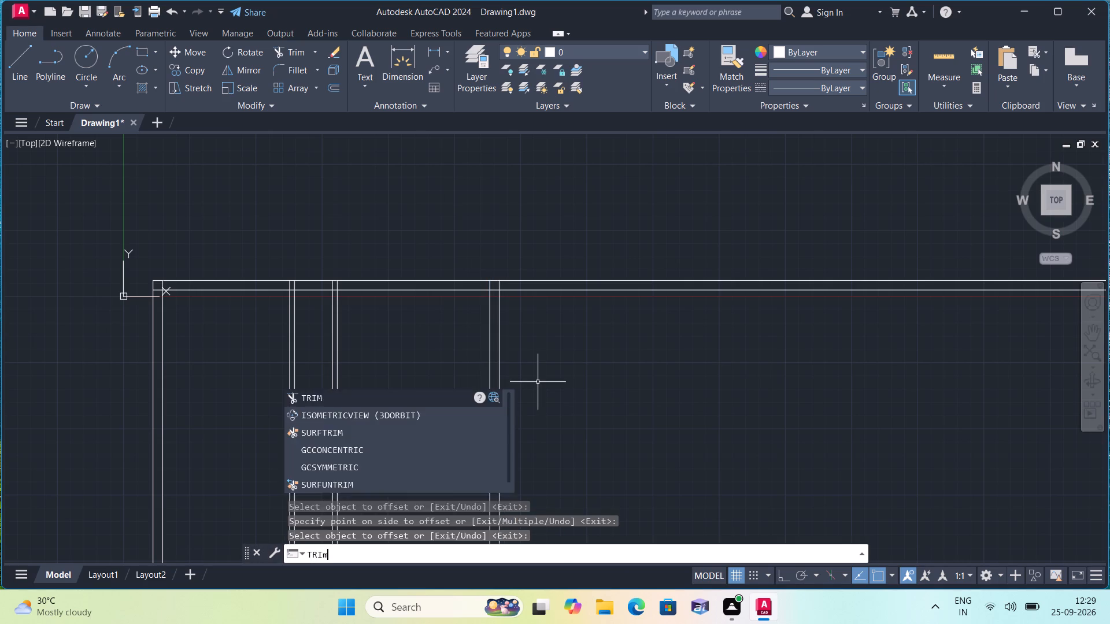
{"action": "left_click", "coordinate": [597, 381]}
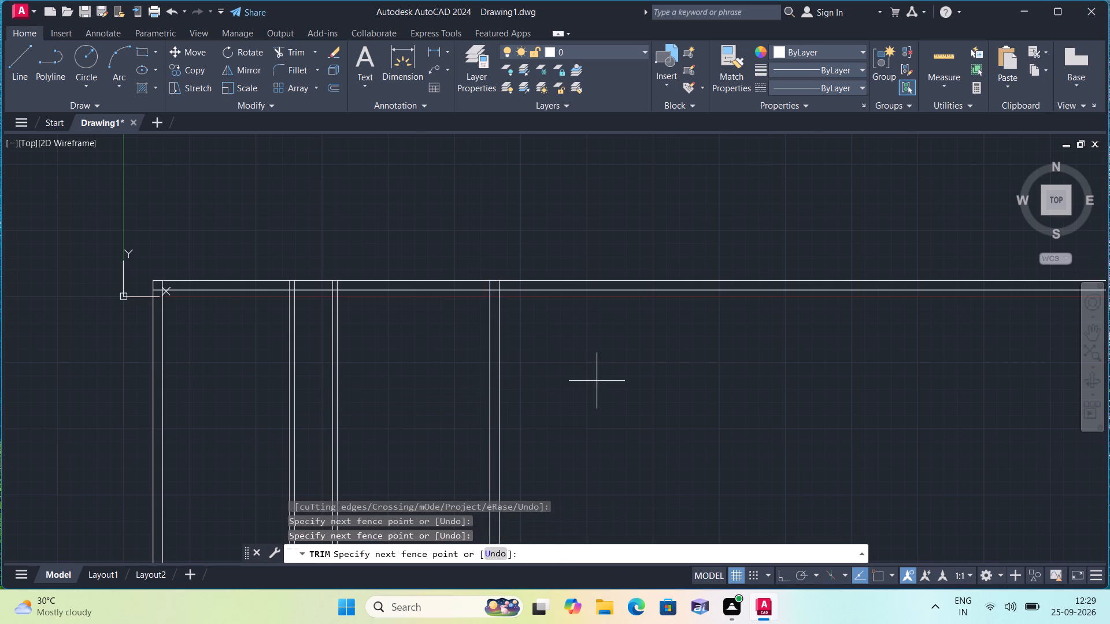
{"action": "left_click", "coordinate": [542, 236]}
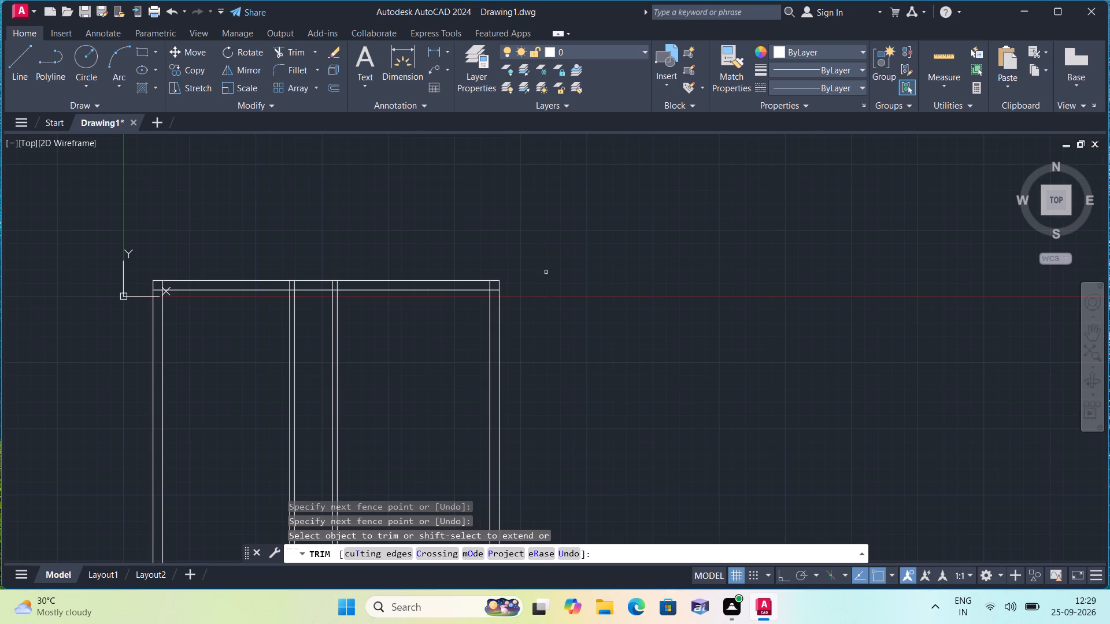
Trim the line segments crossing inside the top wall thickness at both corners and above the two partitions.
{"action": "scroll", "coordinate": [241, 294], "scroll_direction": "up", "scroll_amount": 2}
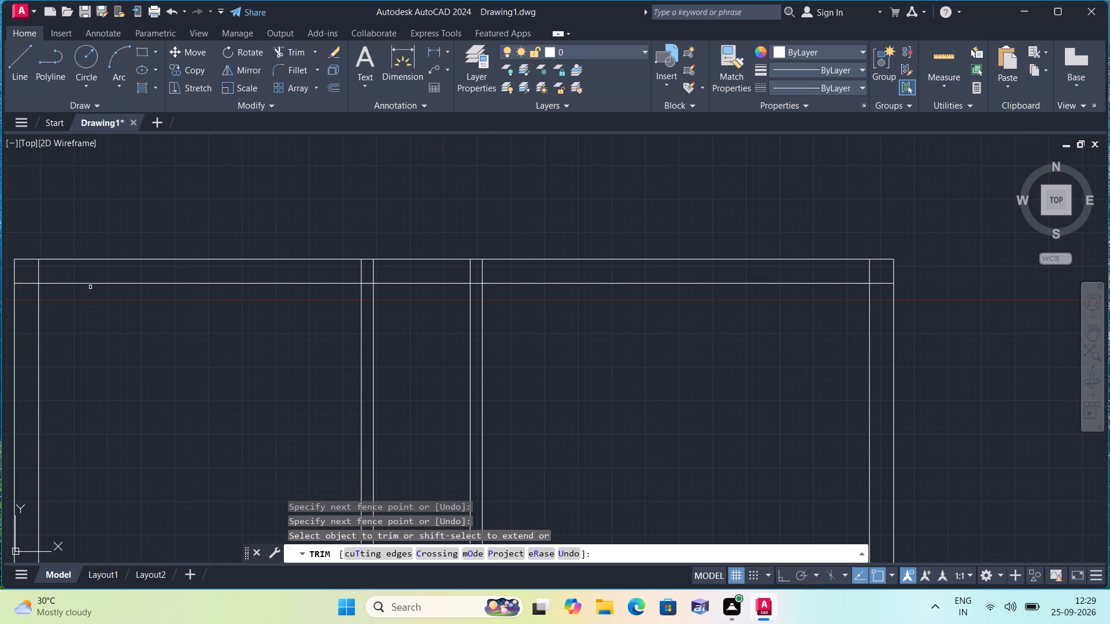
{"action": "left_click", "coordinate": [33, 283]}
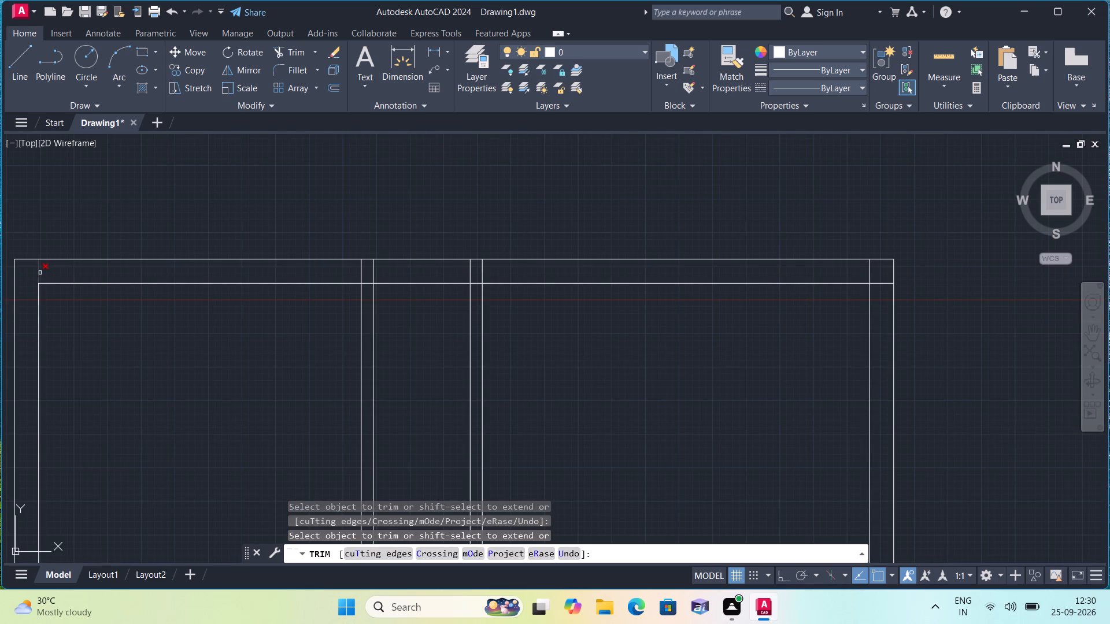
{"action": "left_click", "coordinate": [40, 272]}
{"action": "left_click", "coordinate": [277, 270]}
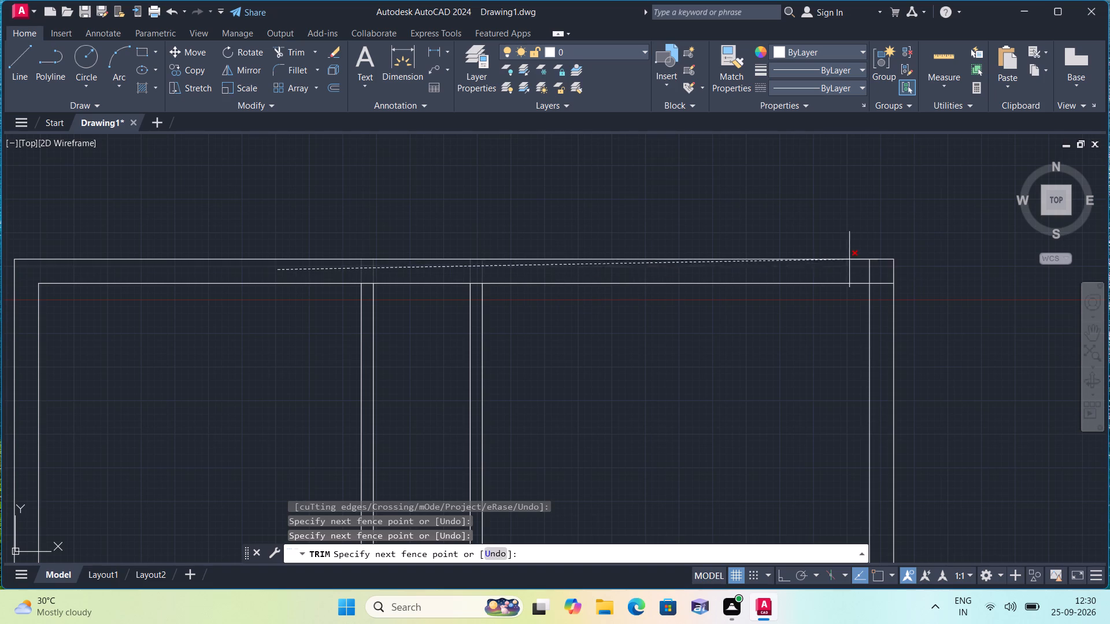
{"action": "left_click", "coordinate": [875, 277]}
{"action": "left_click", "coordinate": [876, 282]}
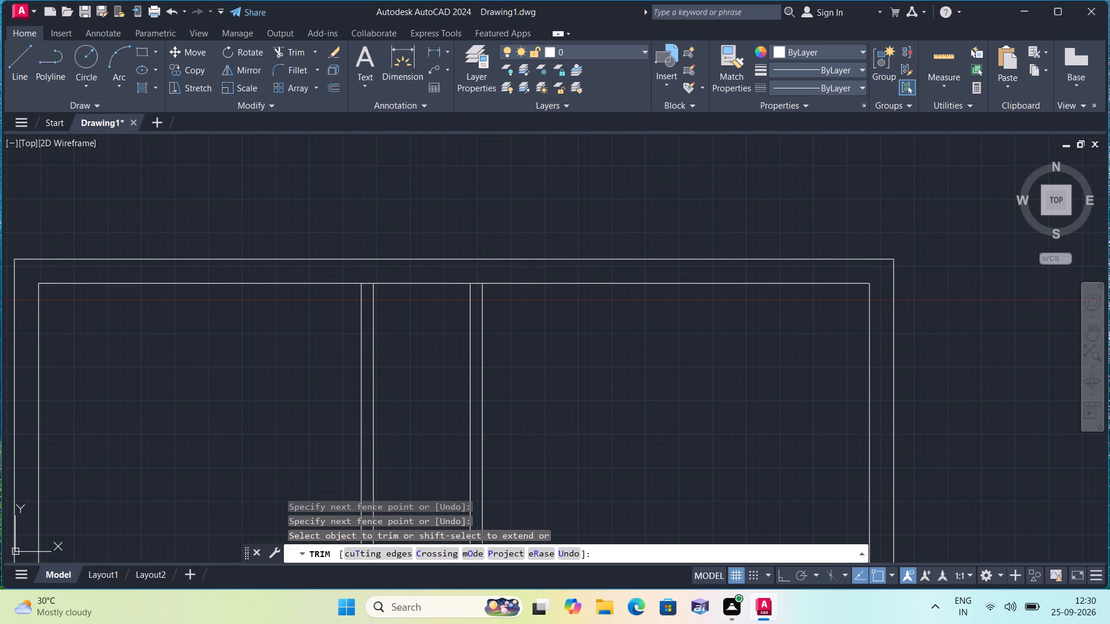
{"action": "scroll", "coordinate": [876, 282], "scroll_direction": "down", "scroll_amount": 2}
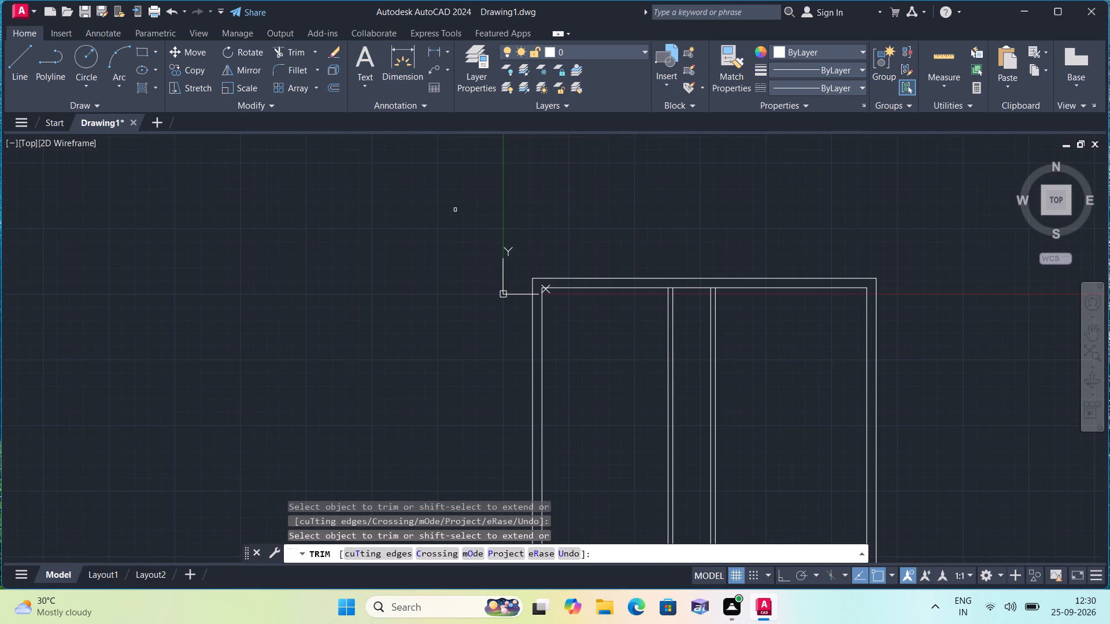
{"action": "key", "text": "space"}
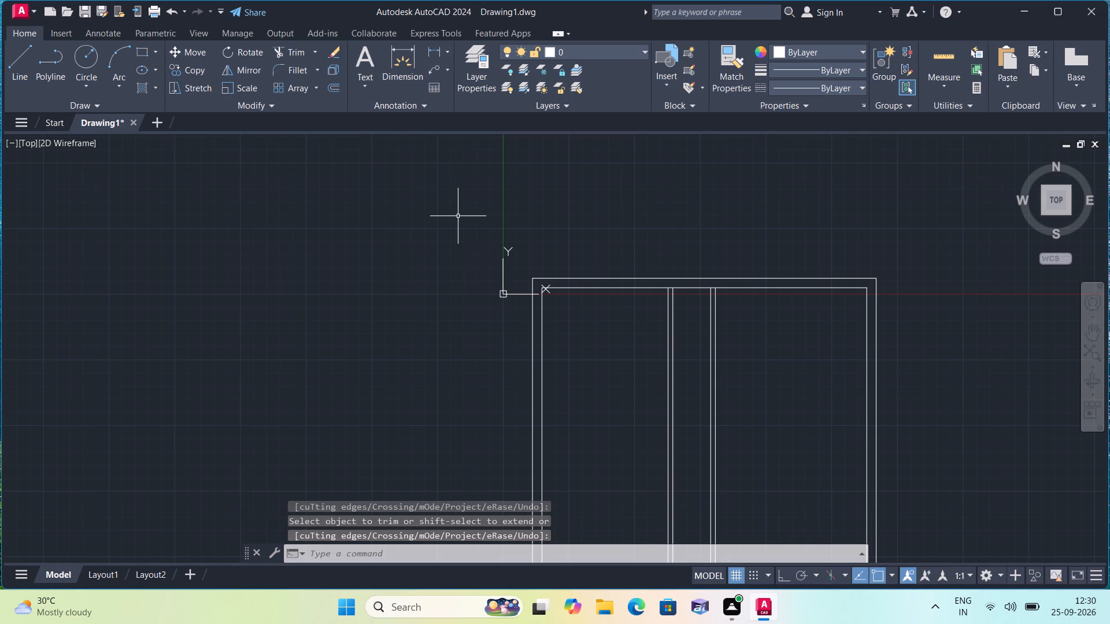
Offset the inner line of the top outer wall 11' downward, into the rooms.
{"action": "type", "text": "offset"}
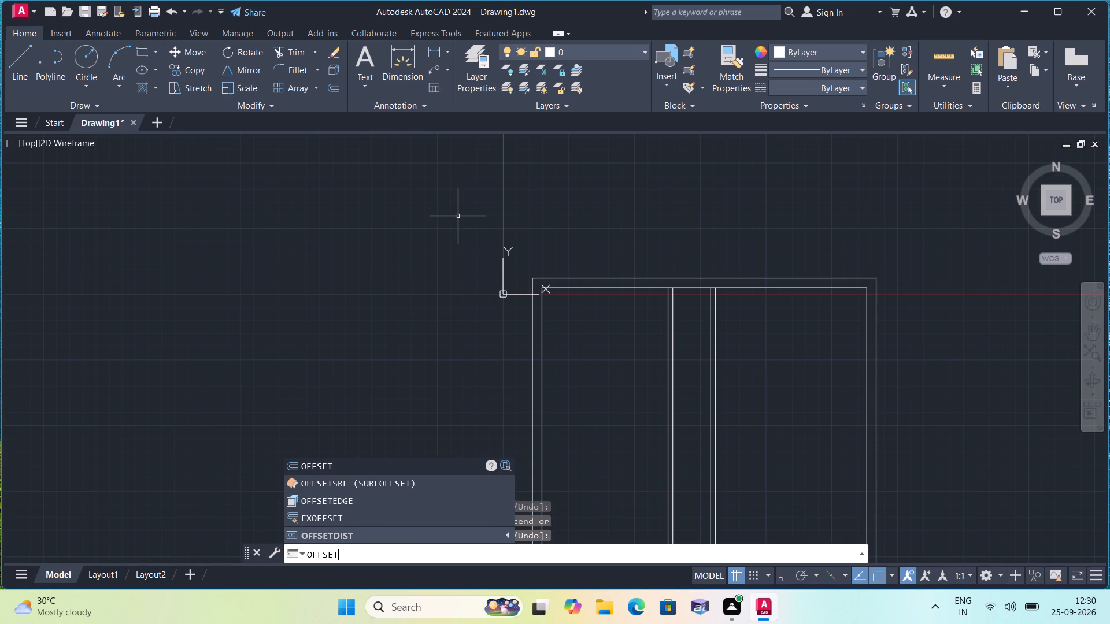
{"action": "key", "text": "space"}
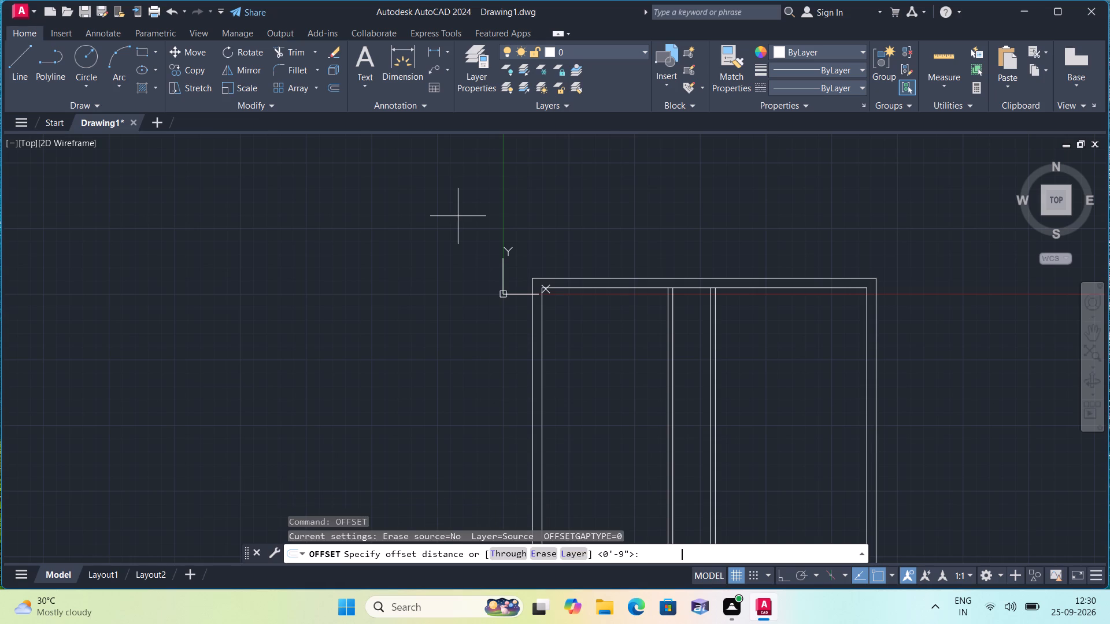
{"action": "type", "text": "11'"}
{"action": "key", "text": "space"}
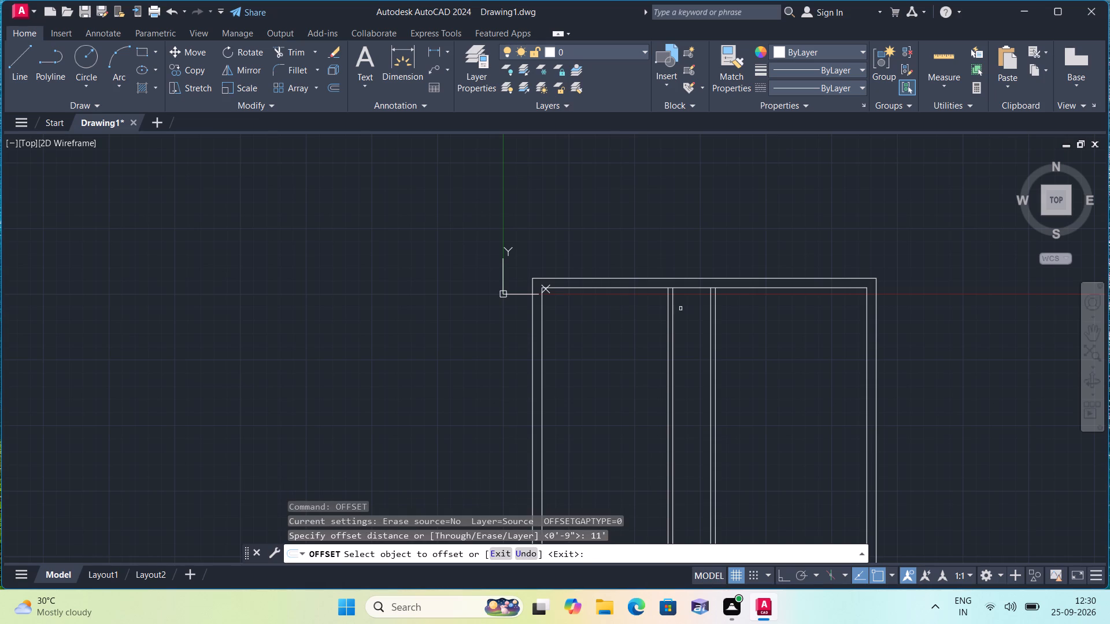
{"action": "scroll", "coordinate": [714, 299], "scroll_direction": "up", "scroll_amount": 2}
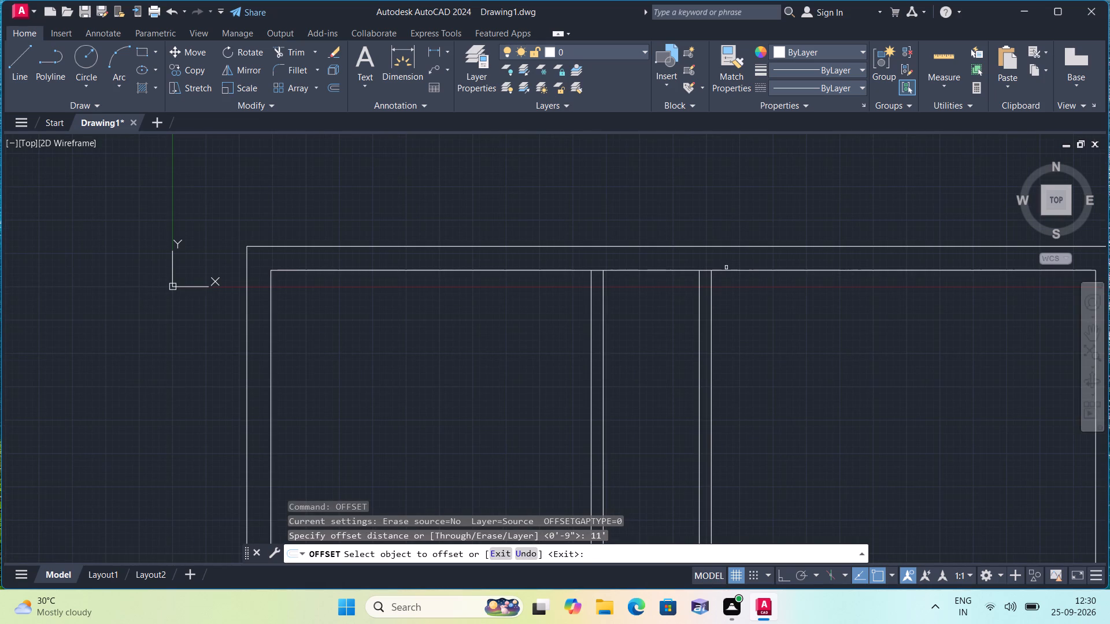
{"action": "left_click", "coordinate": [725, 270]}
{"action": "left_click", "coordinate": [752, 330]}
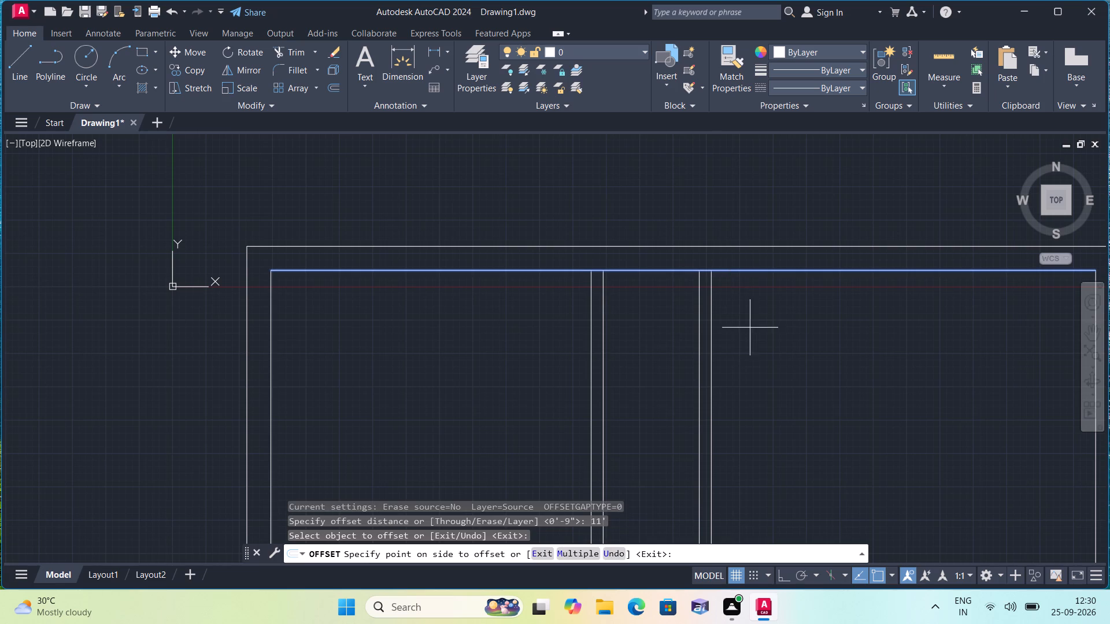
{"action": "scroll", "coordinate": [753, 340], "scroll_direction": "down", "scroll_amount": 2}
{"action": "middle_click_drag", "start_coordinate": [743, 347], "coordinate": [596, 280]}
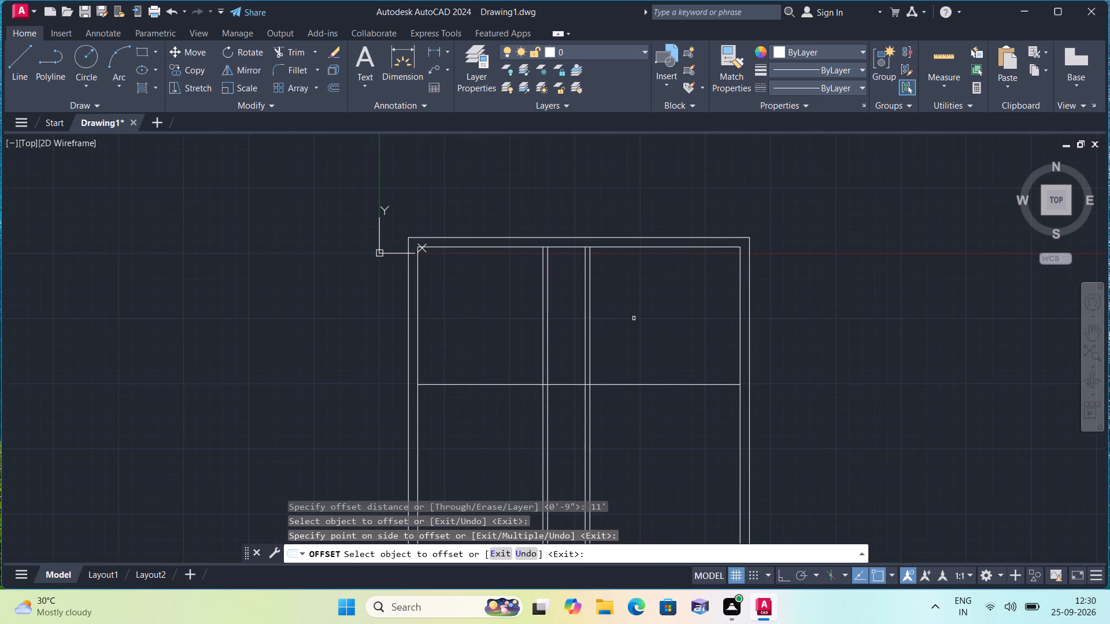
Offset the horizontal line across the rooms 4.5" downward to give that partition its thickness.
{"action": "key", "text": "space"}
{"action": "key", "text": "space"}
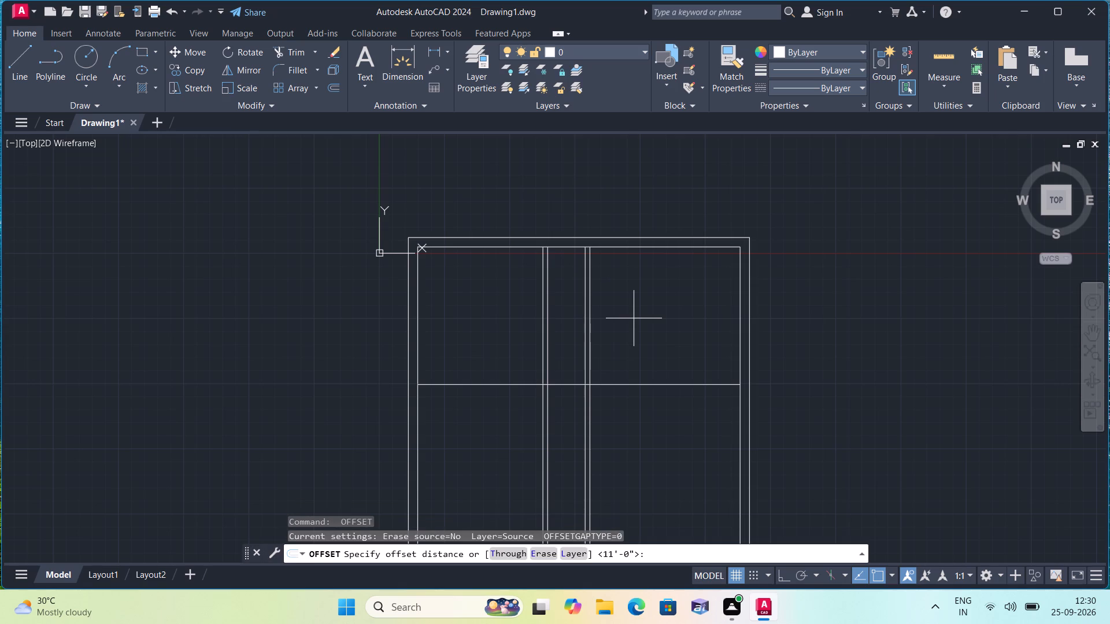
{"action": "type", "text": "4.5\""}
{"action": "key", "text": "space"}
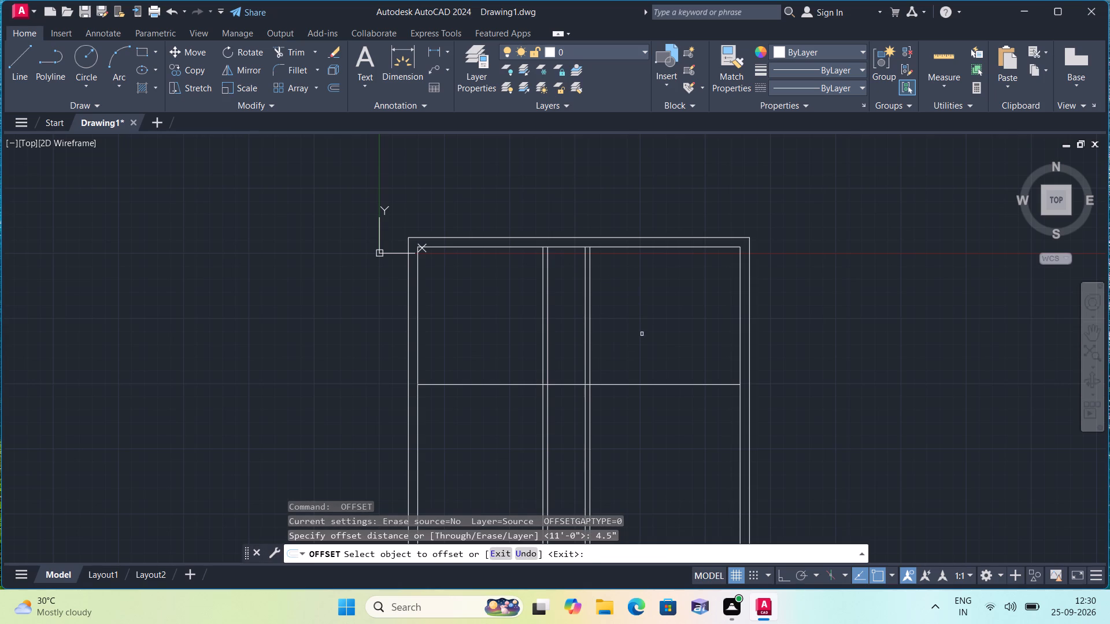
{"action": "left_click", "coordinate": [640, 383]}
{"action": "left_click", "coordinate": [634, 418]}
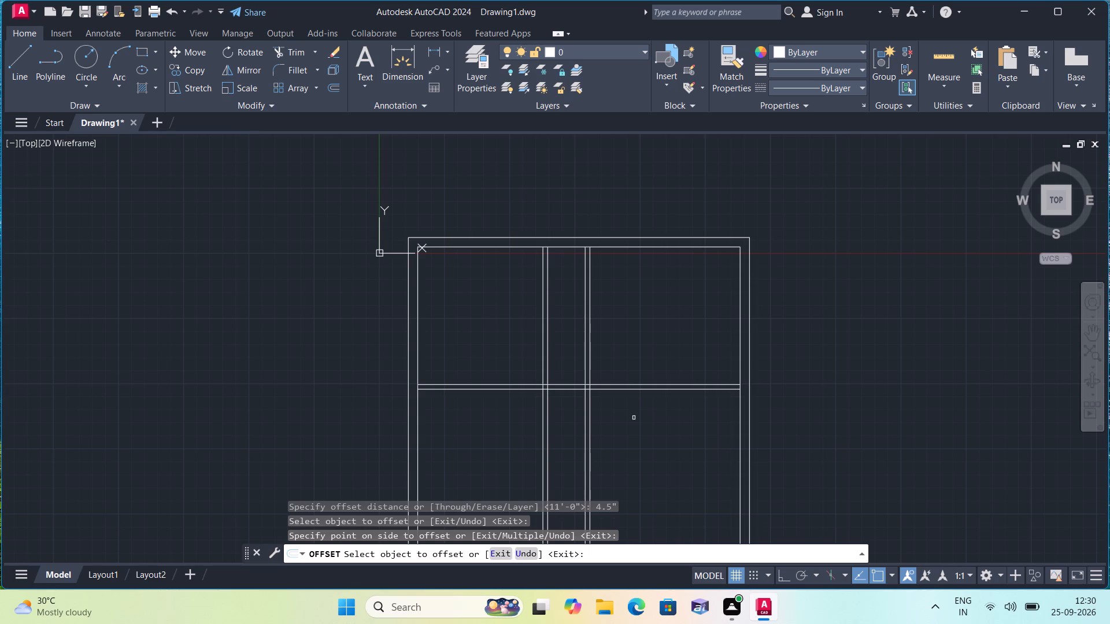
{"action": "key", "text": "space"}
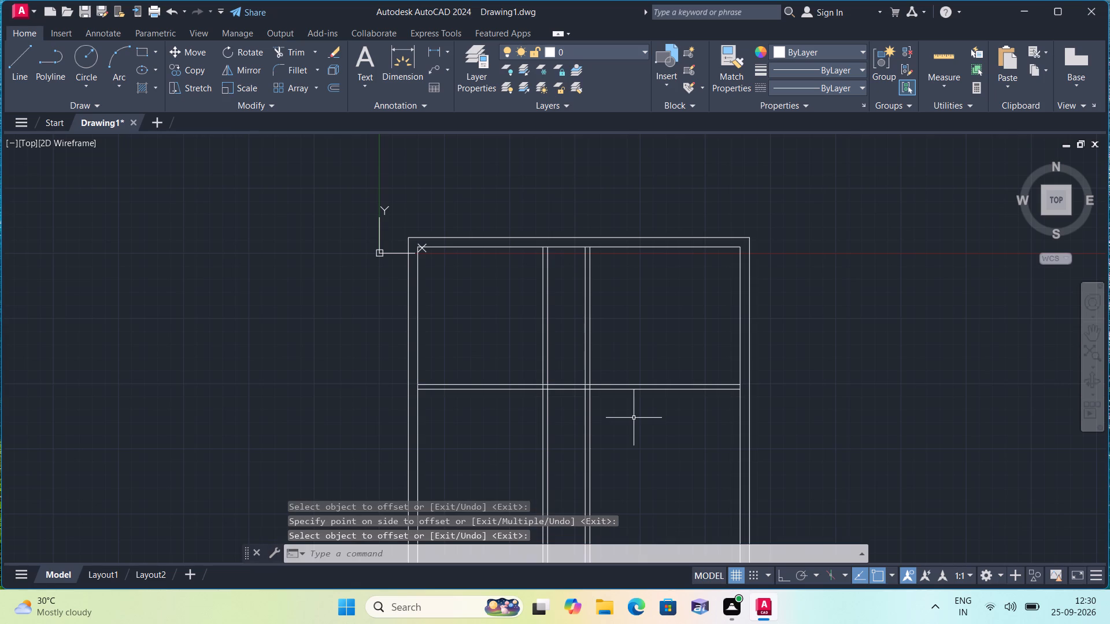
Offset the inner line of the top outer wall 7' downward, into the rooms.
{"action": "key", "text": "space"}
{"action": "type", "text": "7'"}
{"action": "key", "text": "space"}
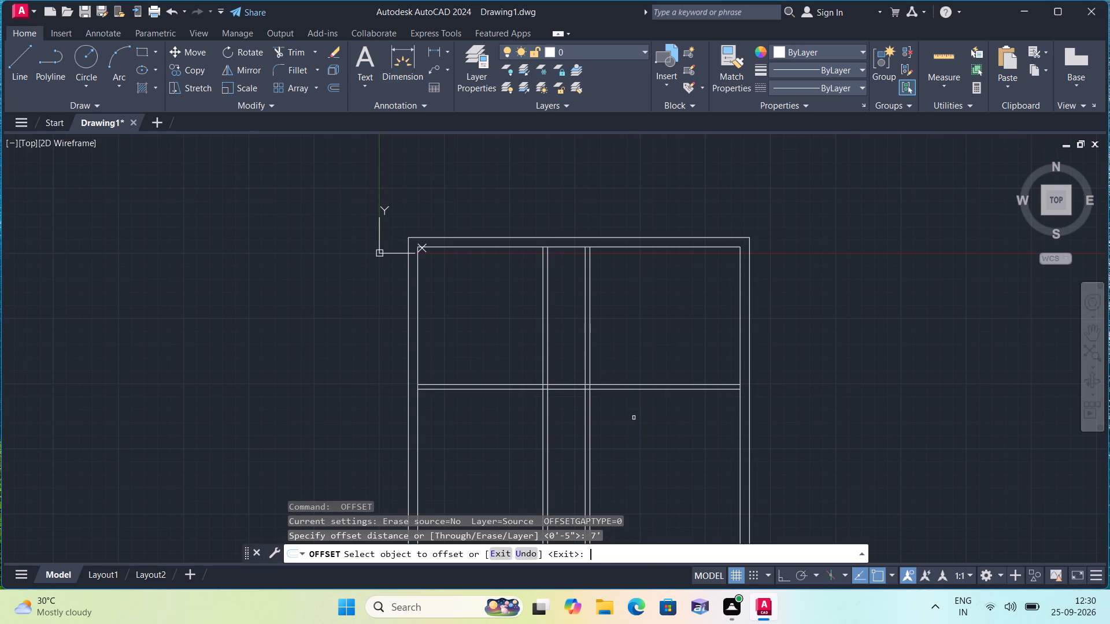
{"action": "left_click", "coordinate": [561, 246]}
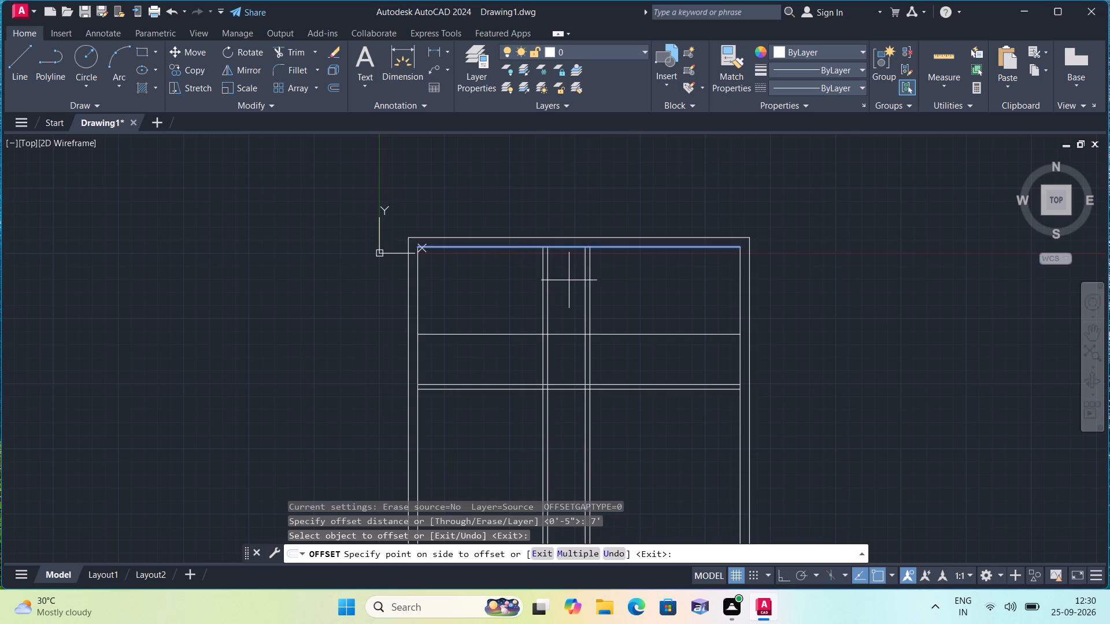
{"action": "left_click", "coordinate": [569, 281]}
{"action": "key", "text": "space"}
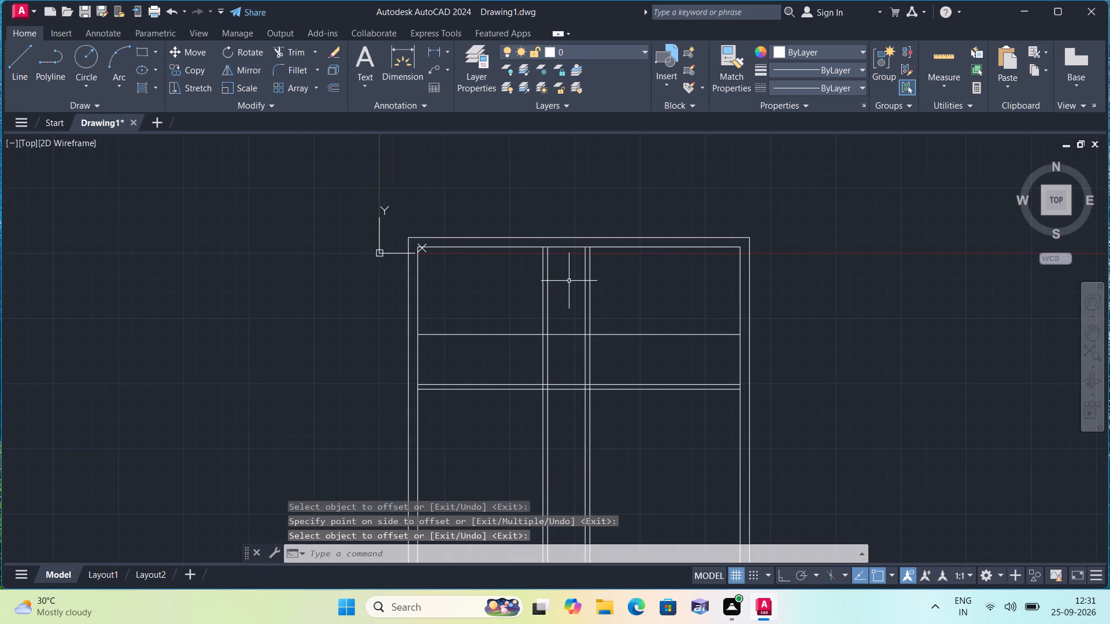
Offset the new upper horizontal line 4.5" downward to form the second horizontal partition's thickness.
{"action": "key", "text": "space"}
{"action": "type", "text": "4.5\""}
{"action": "key", "text": "space"}
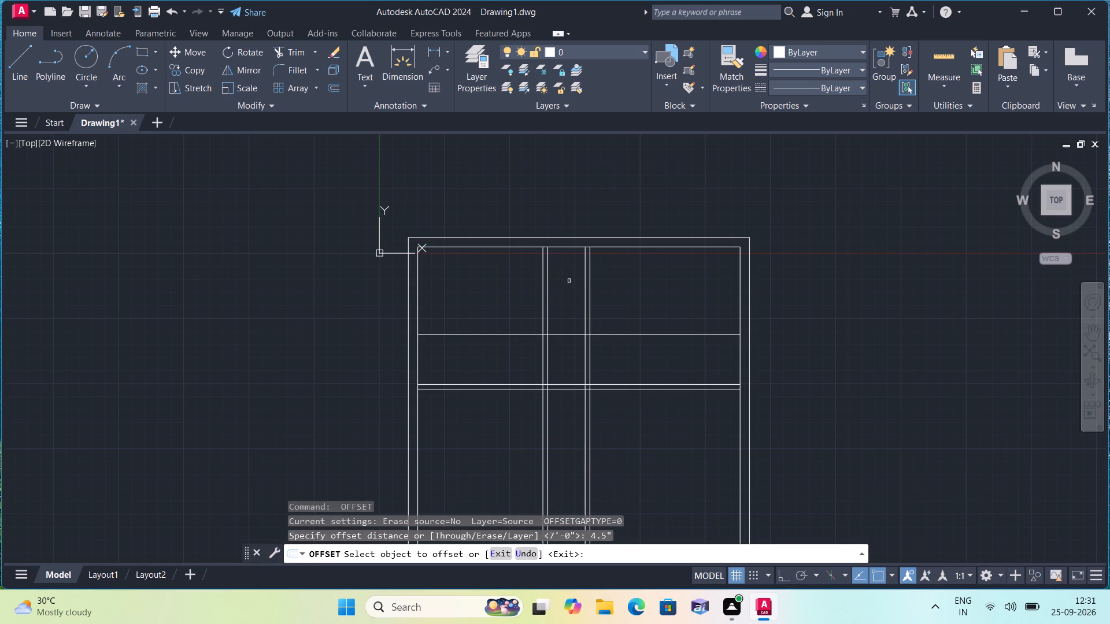
{"action": "left_click", "coordinate": [569, 333]}
{"action": "left_click", "coordinate": [564, 361]}
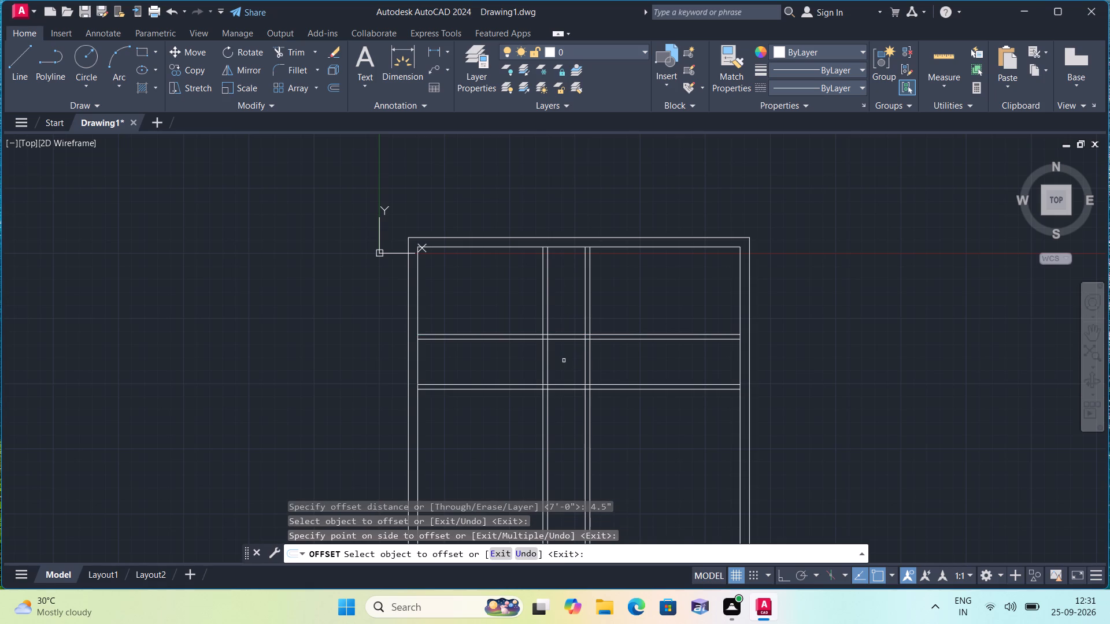
{"action": "key", "text": "space"}
Trim both horizontal partitions across the left room and the upper horizontal partition across the right room.
{"action": "type", "text": "trim"}
{"action": "key", "text": "space"}
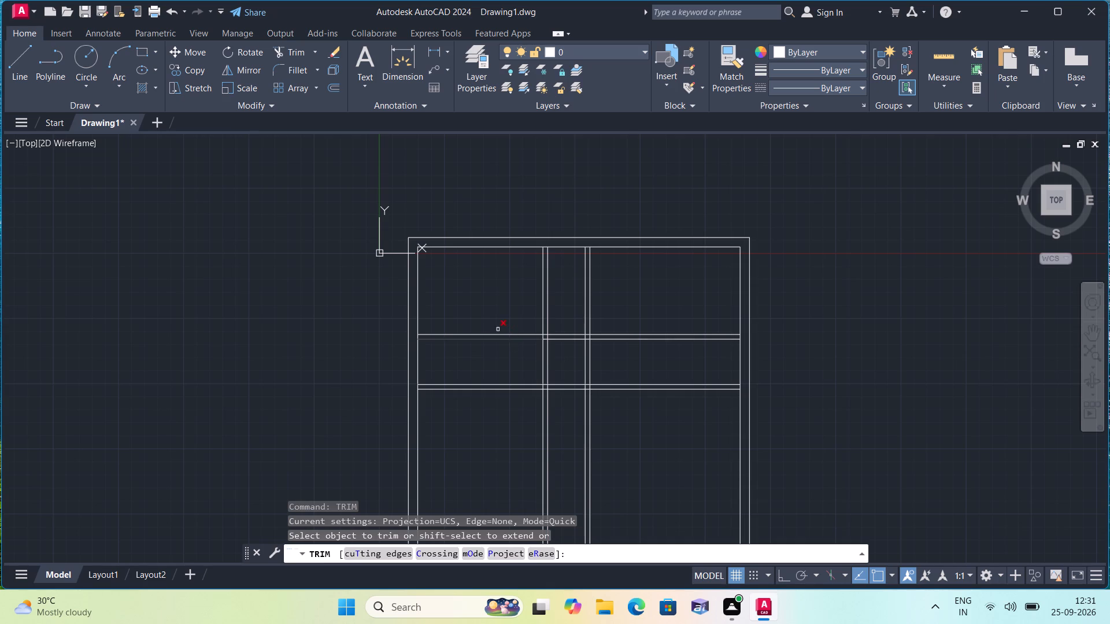
{"action": "left_click", "coordinate": [473, 314]}
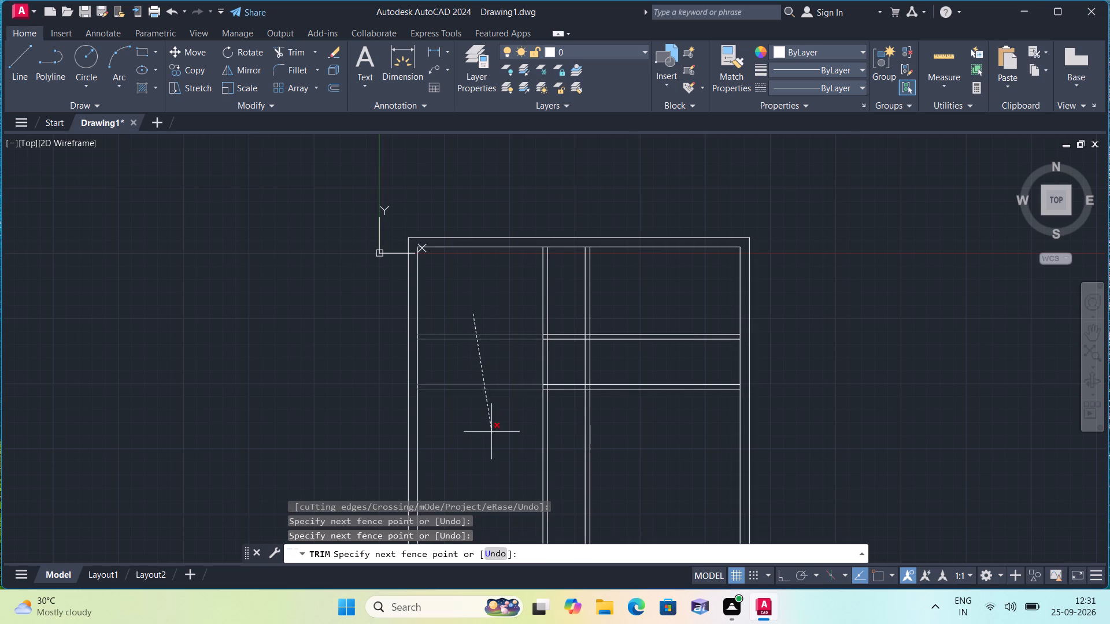
{"action": "left_click", "coordinate": [491, 432]}
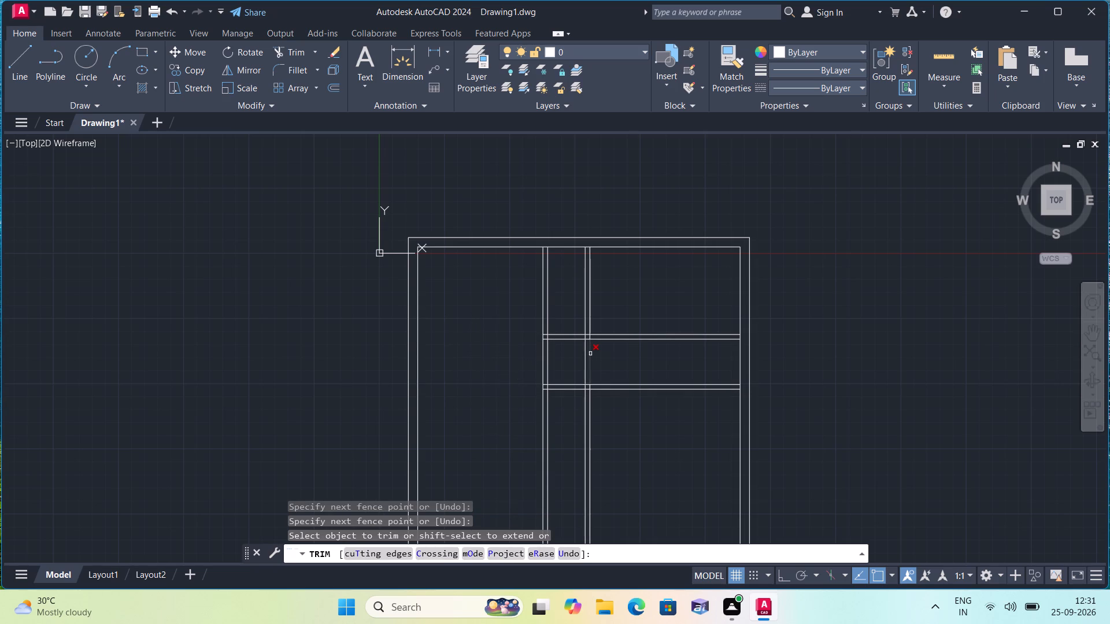
{"action": "left_click", "coordinate": [623, 288]}
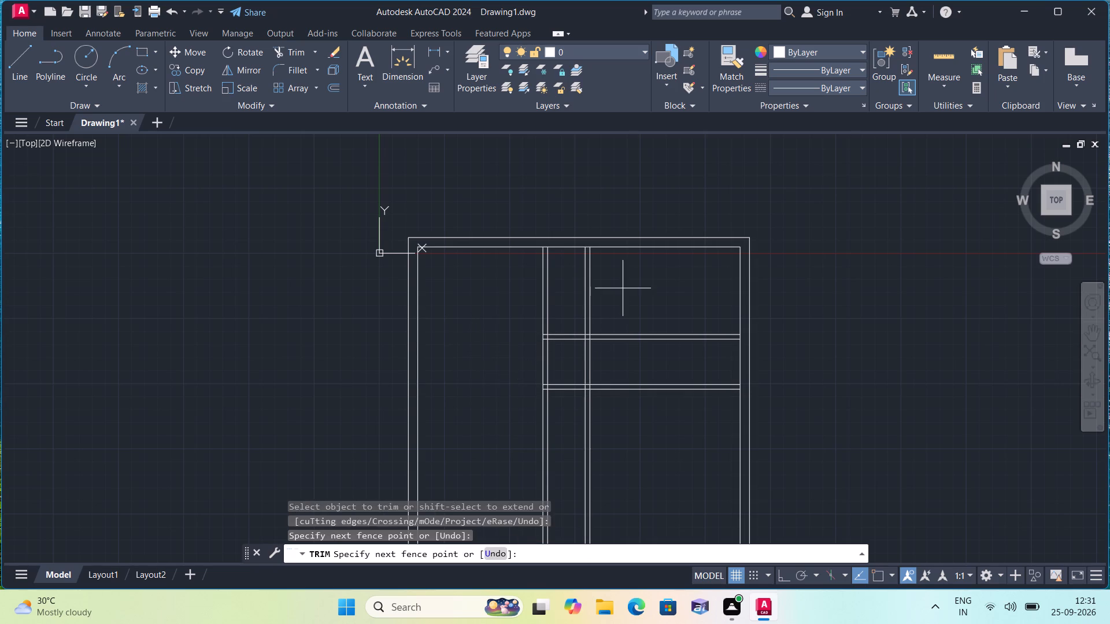
{"action": "left_click", "coordinate": [633, 348]}
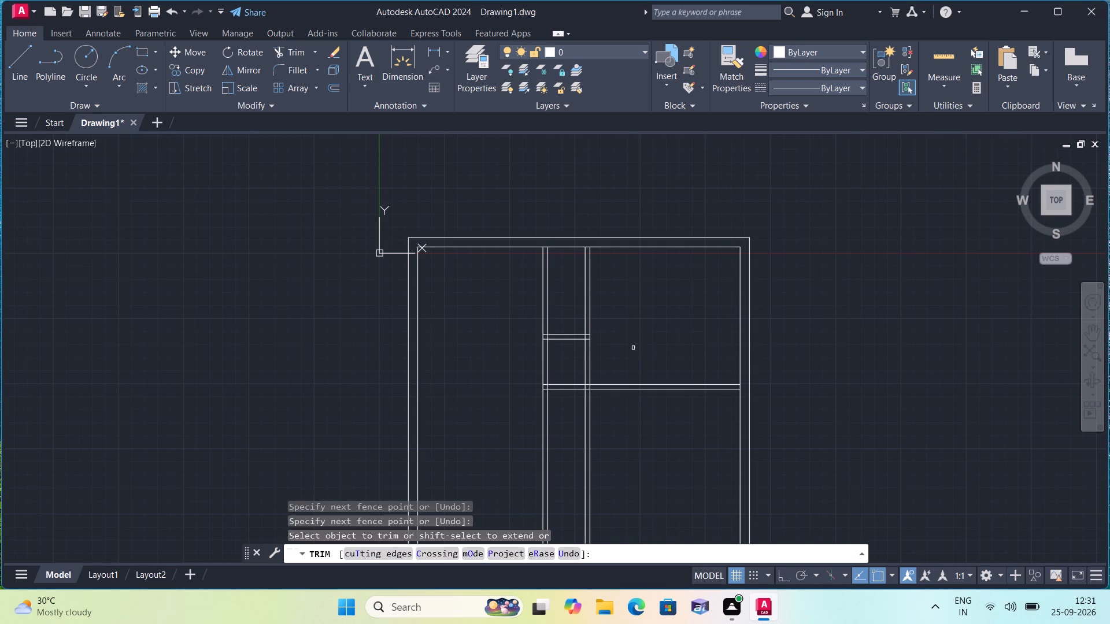
Trim the vertical partitions between and below the horizontal ones, and the lower horizontal partition between the two vertical partitions.
{"action": "left_click", "coordinate": [633, 350]}
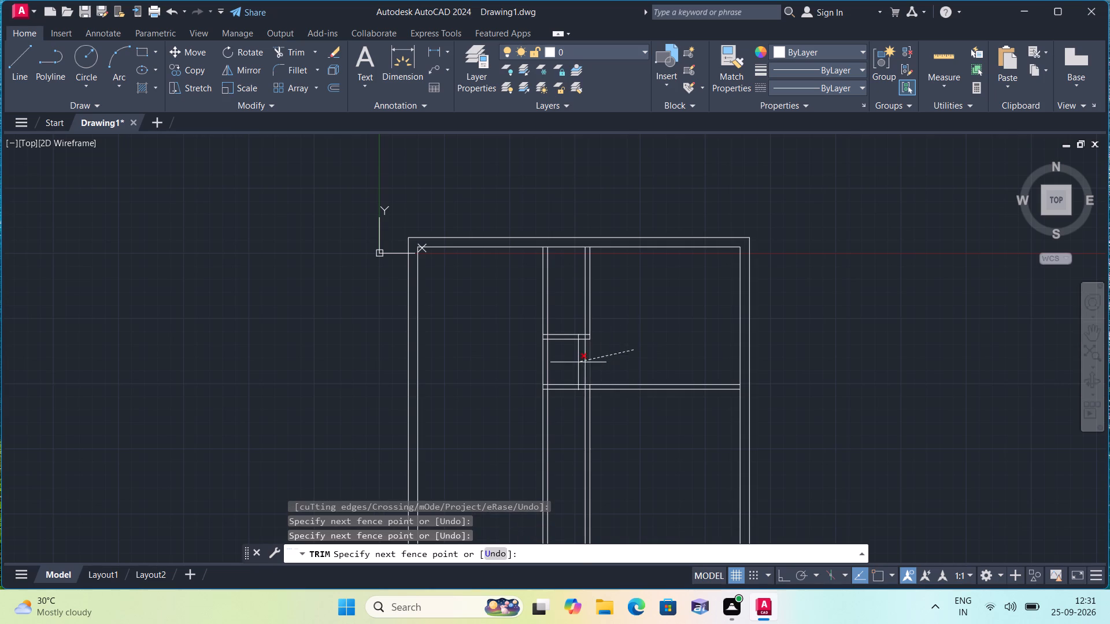
{"action": "left_click", "coordinate": [512, 367]}
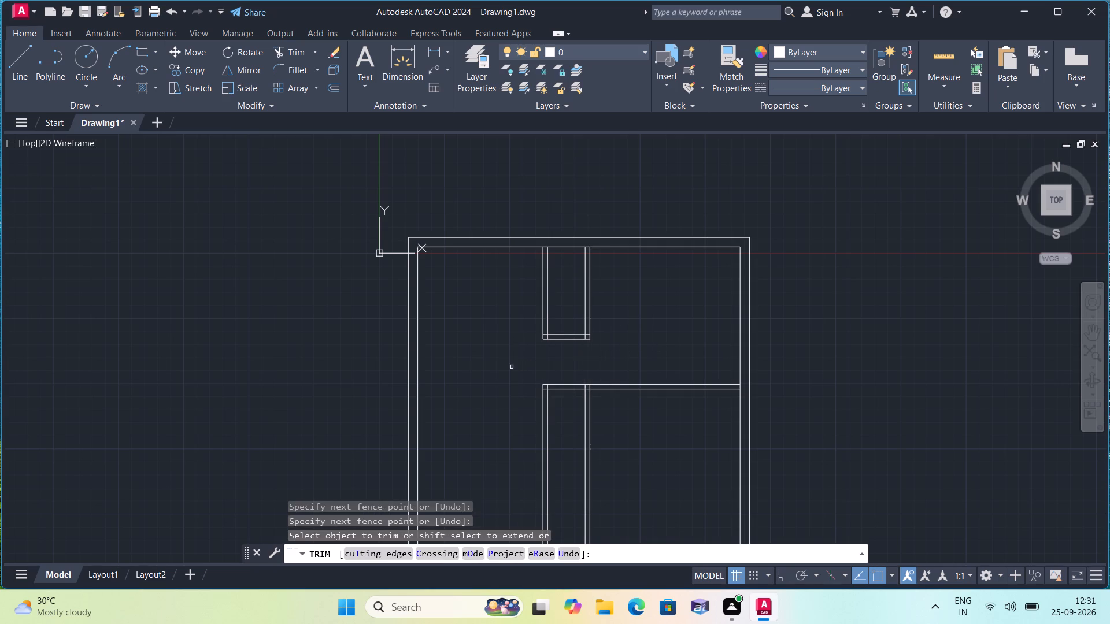
{"action": "left_click", "coordinate": [567, 375]}
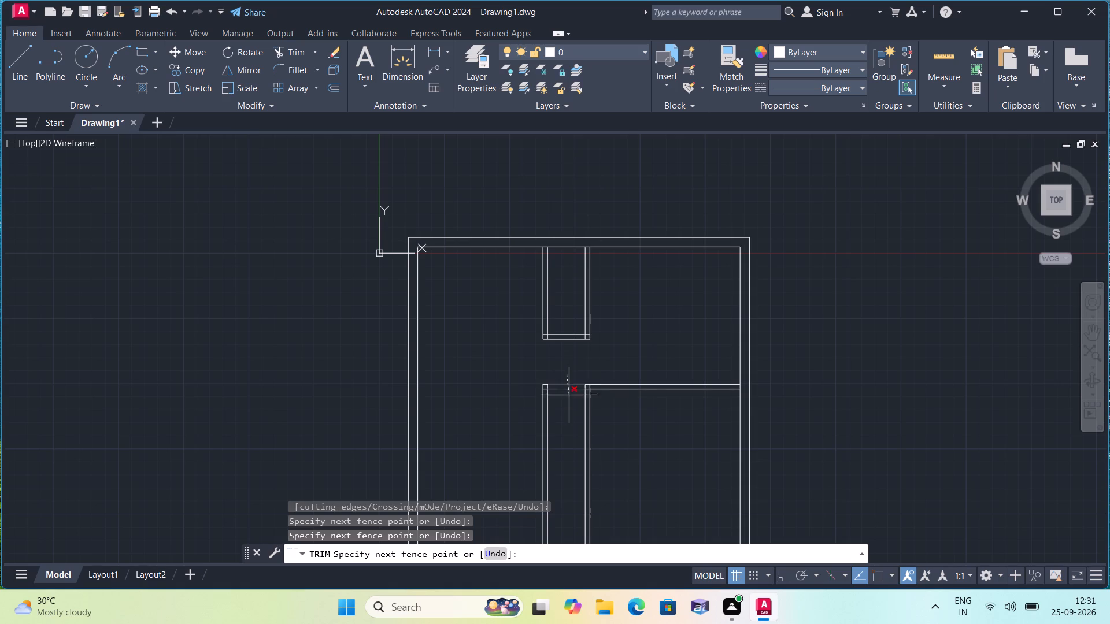
{"action": "left_click", "coordinate": [570, 409]}
{"action": "left_click", "coordinate": [605, 415]}
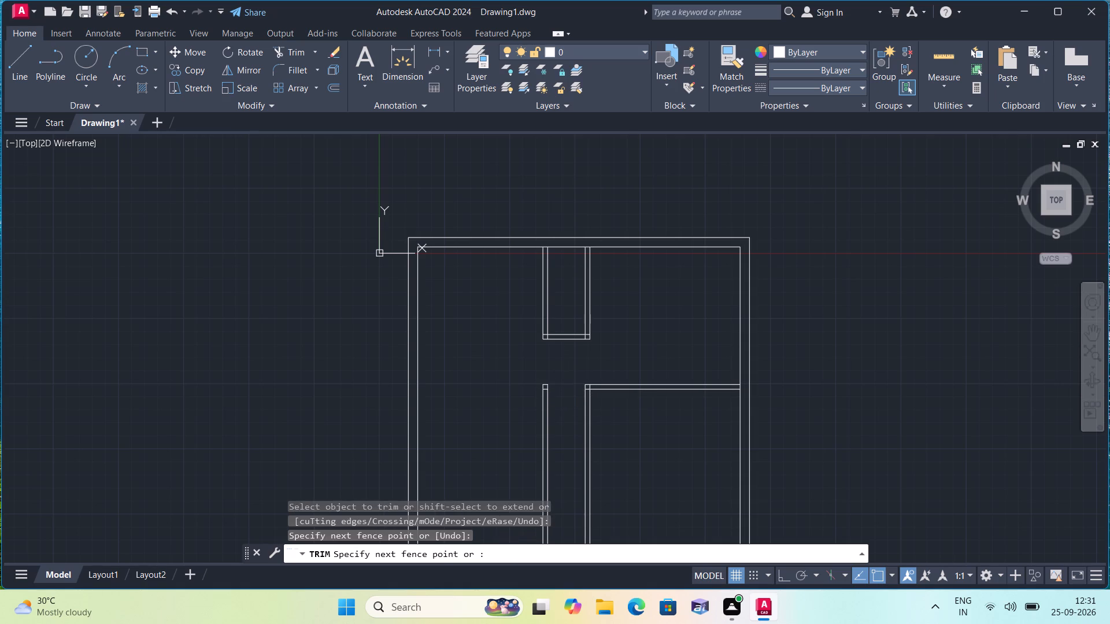
{"action": "left_click", "coordinate": [542, 410]}
Remove the small leftover square of line segments where the left vertical partition met the lower horizontal partition.
{"action": "left_click", "coordinate": [539, 384]}
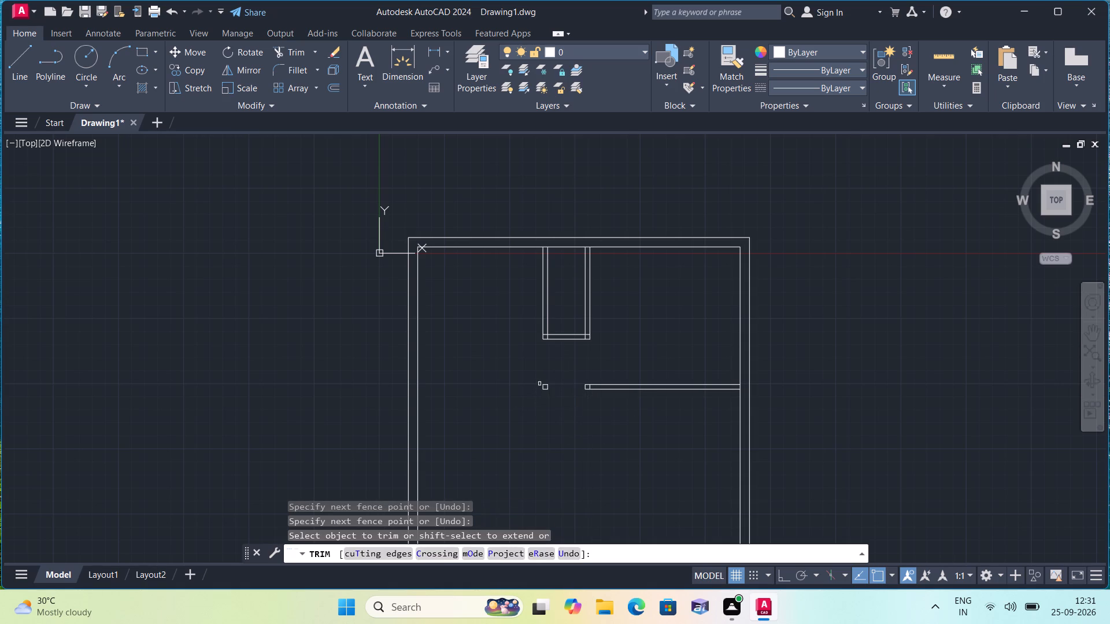
{"action": "left_click", "coordinate": [553, 396]}
{"action": "left_click", "coordinate": [541, 379]}
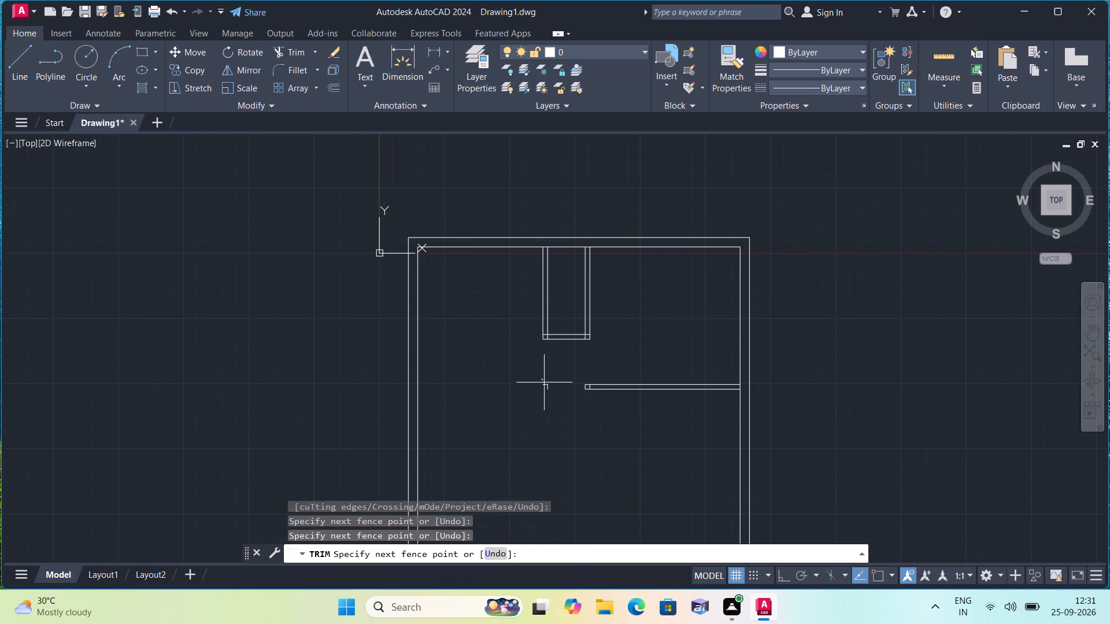
{"action": "left_click", "coordinate": [547, 384]}
{"action": "left_click", "coordinate": [545, 379]}
{"action": "left_click", "coordinate": [546, 383]}
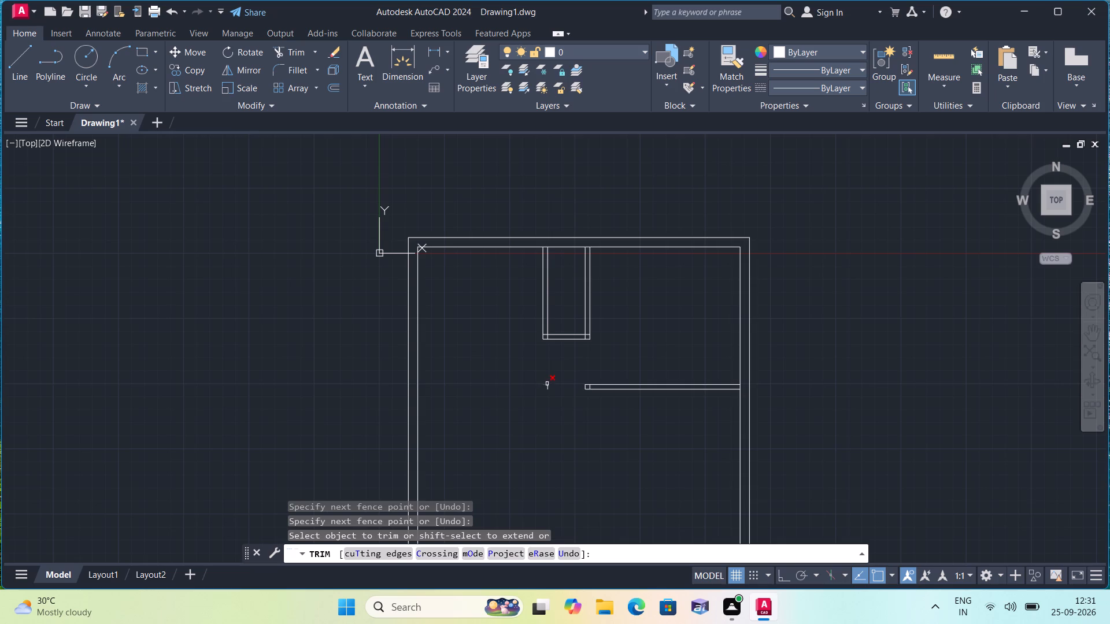
{"action": "left_click", "coordinate": [547, 387]}
{"action": "left_click", "coordinate": [547, 386]}
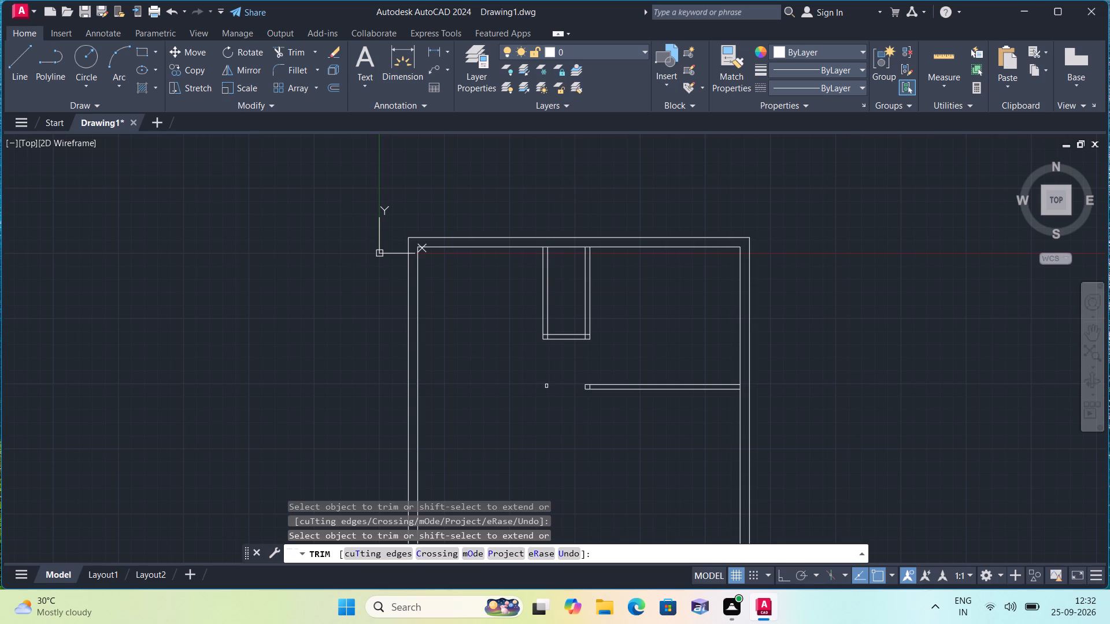
{"action": "key", "text": "Escape"}
Offset the lower line of the right room's horizontal partition 11' downward.
{"action": "type", "text": "offset"}
{"action": "key", "text": "space"}
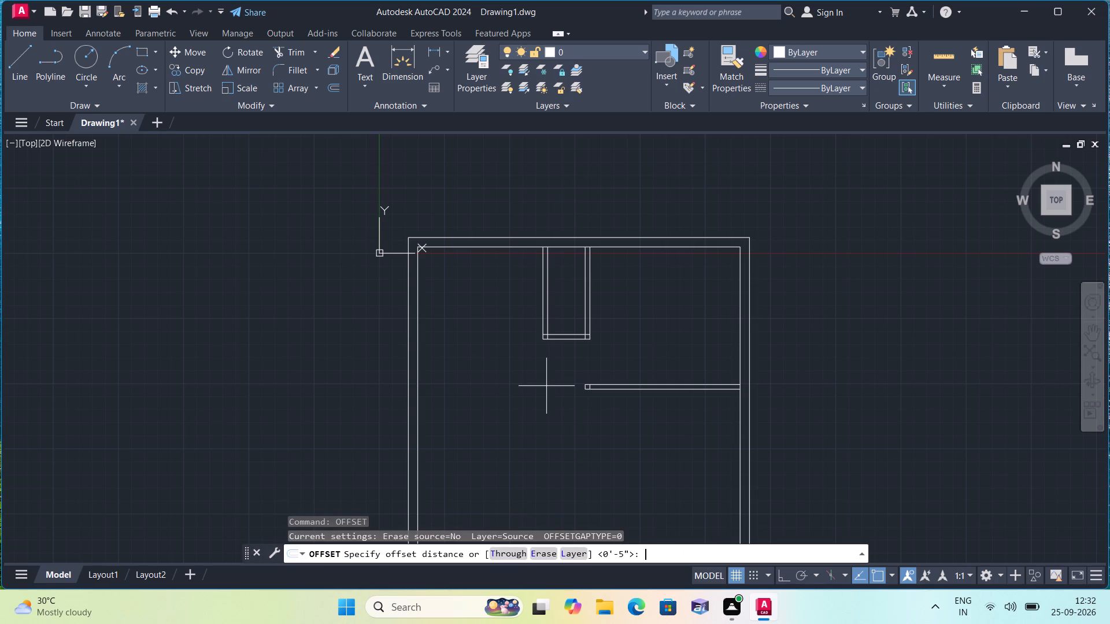
{"action": "type", "text": "11'"}
{"action": "key", "text": "space"}
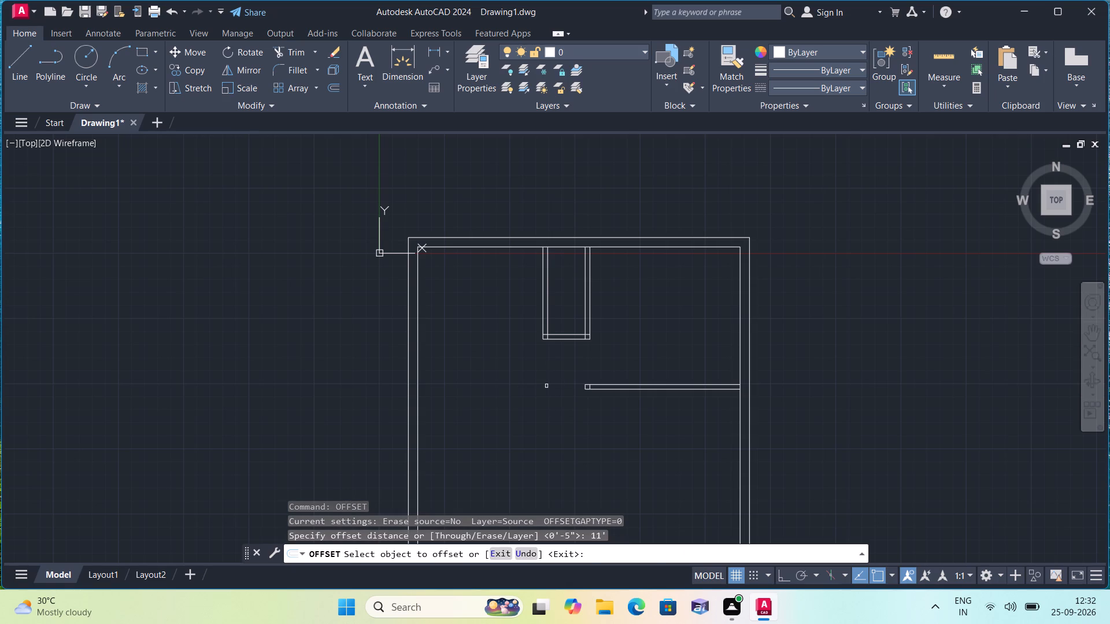
{"action": "left_click", "coordinate": [598, 389]}
{"action": "left_click", "coordinate": [606, 424]}
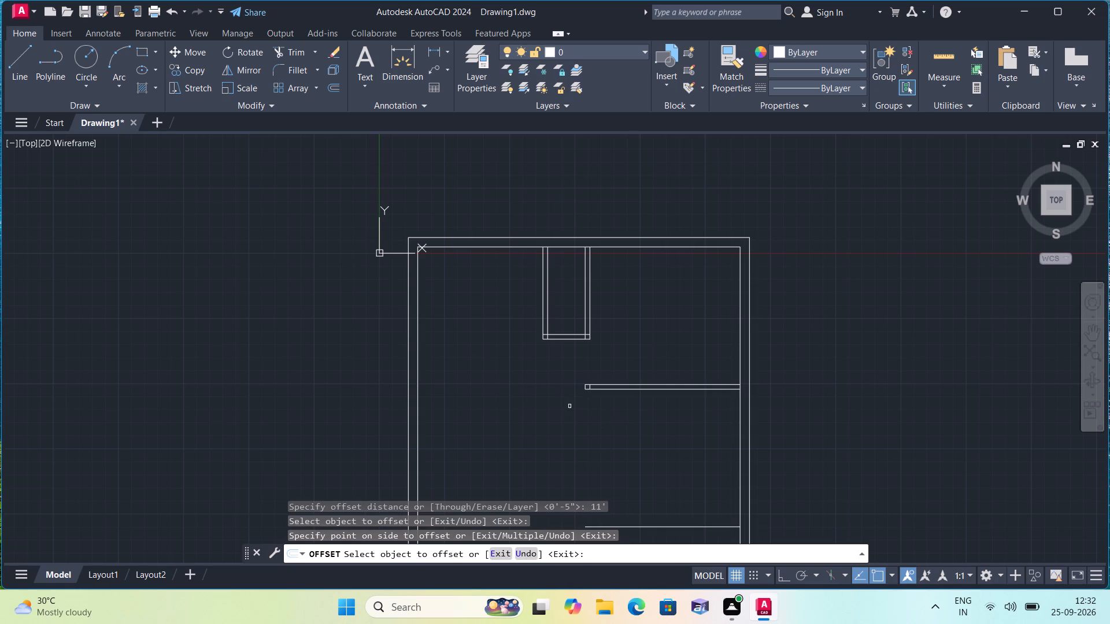
{"action": "middle_click_drag", "start_coordinate": [569, 406], "coordinate": [483, 339]}
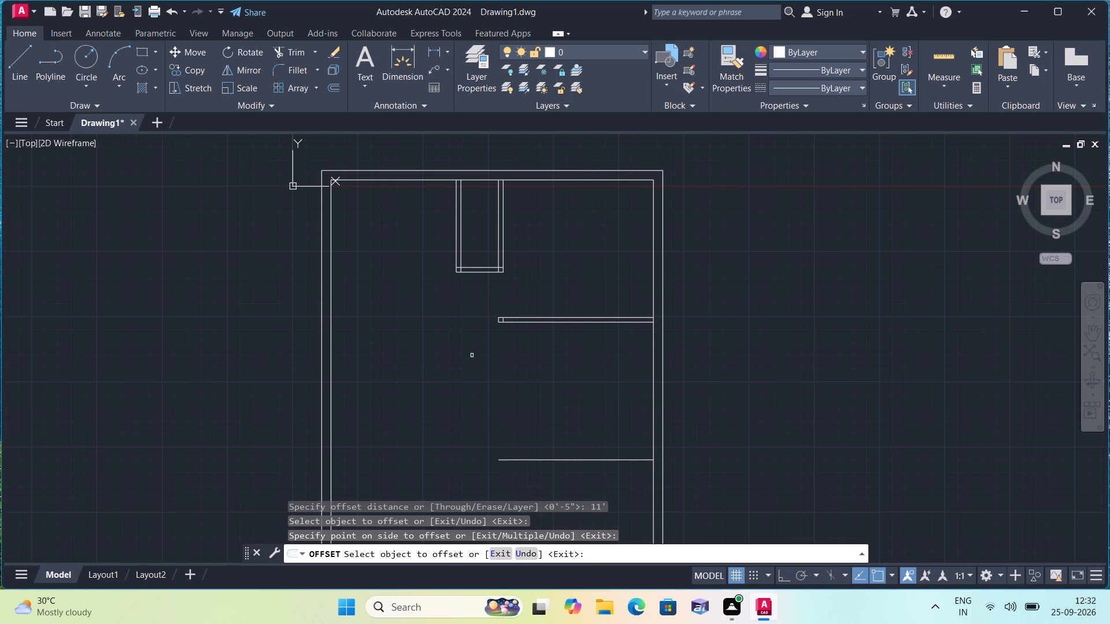
{"action": "key", "text": "space"}
Offset the newest horizontal line 4.5" downward to form the next partition's thickness.
{"action": "key", "text": "space"}
{"action": "type", "text": "4.5\""}
{"action": "key", "text": "space"}
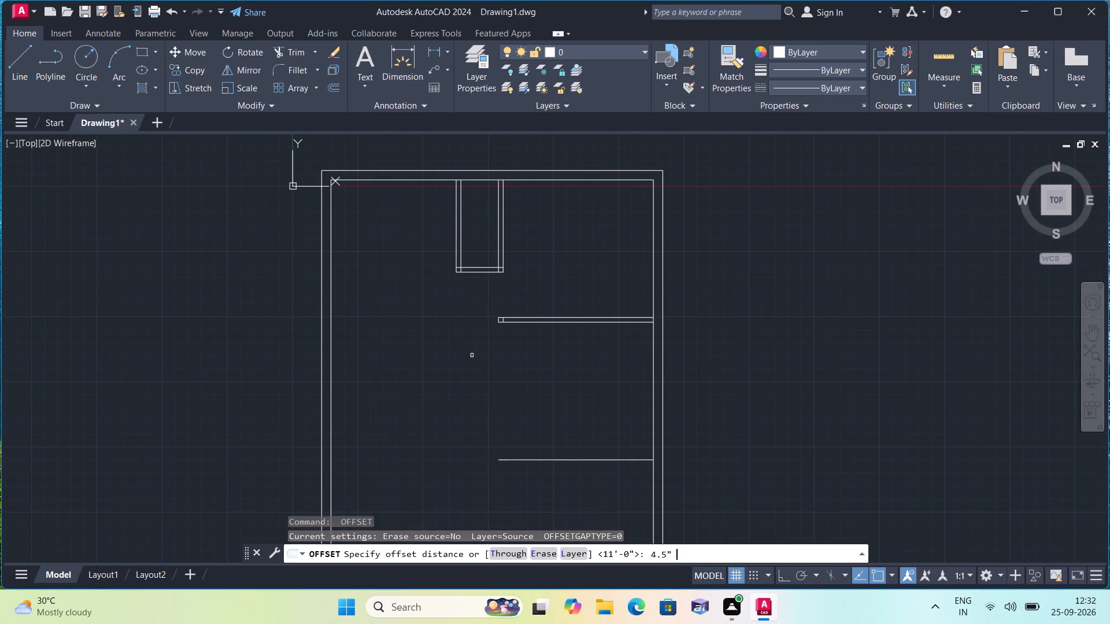
{"action": "left_click", "coordinate": [504, 459]}
{"action": "left_click", "coordinate": [501, 478]}
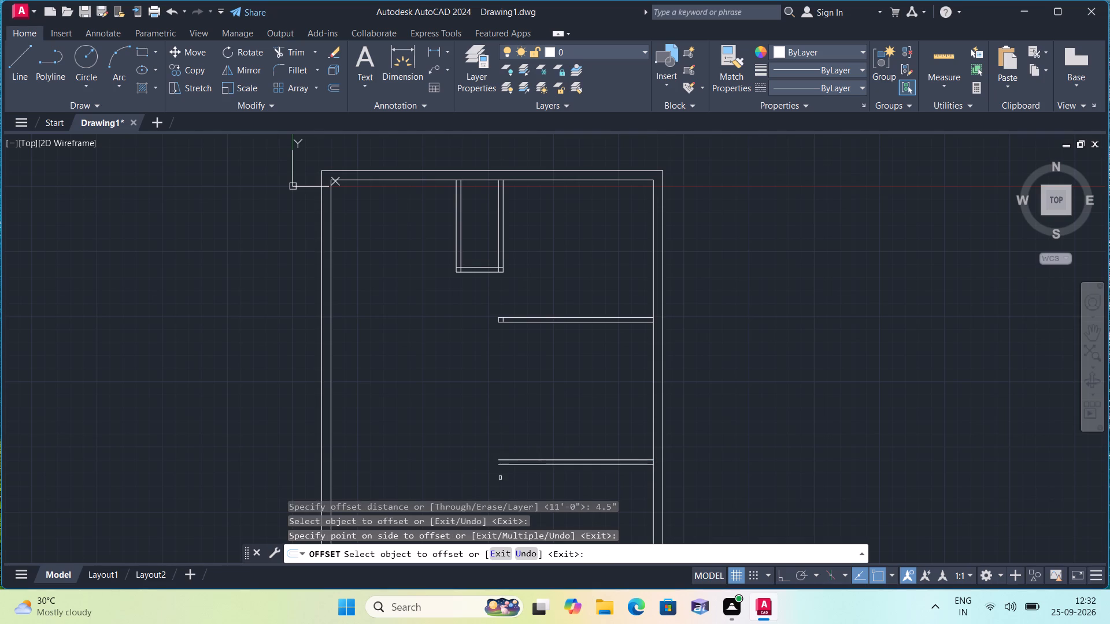
{"action": "middle_click_drag", "start_coordinate": [494, 478], "coordinate": [491, 388]}
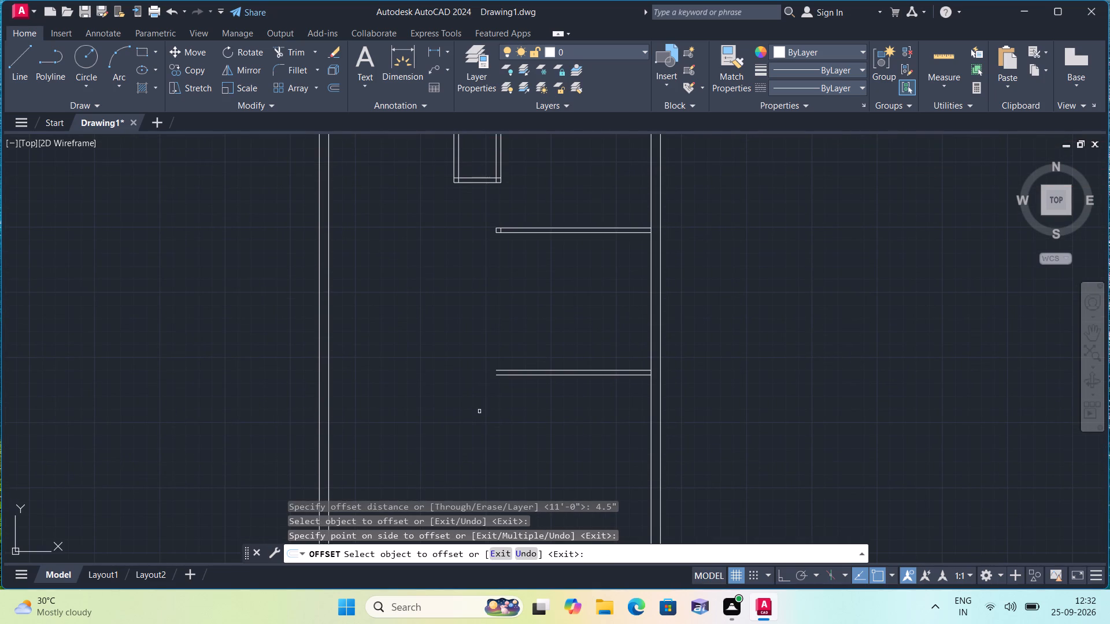
{"action": "key", "text": "space"}
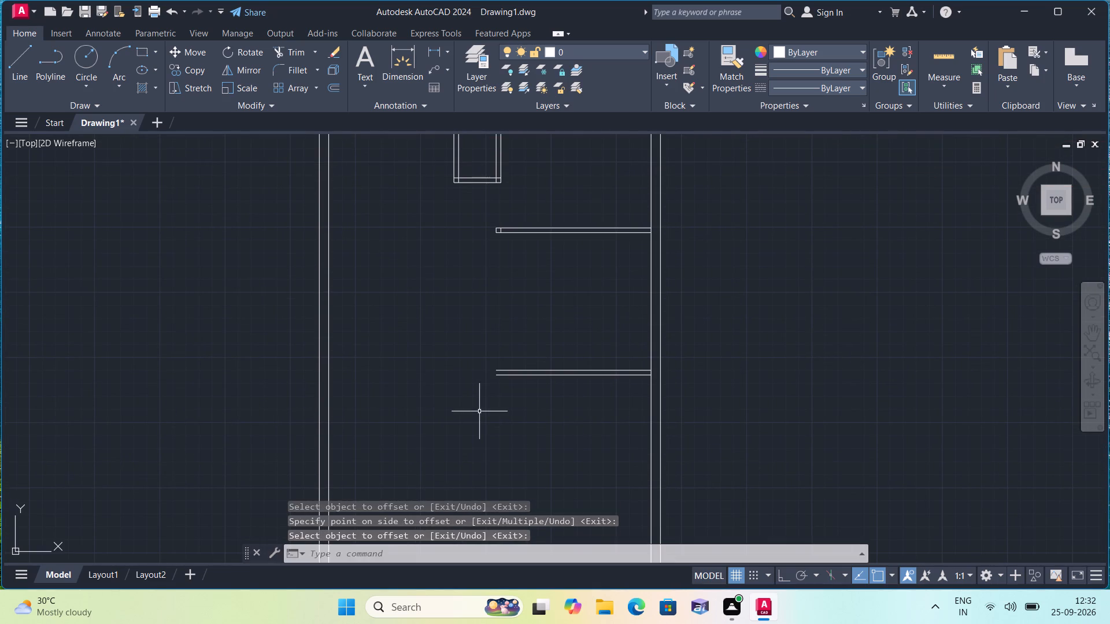
Offset the lower line of the lowest horizontal partition 5' downward.
{"action": "key", "text": "space"}
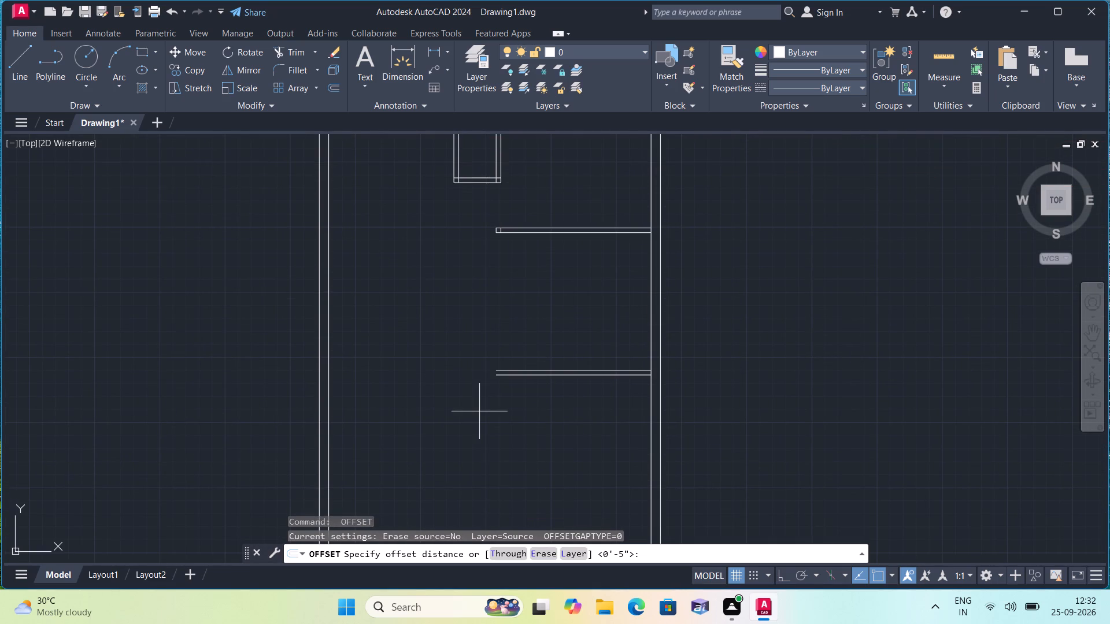
{"action": "type", "text": "5'"}
{"action": "key", "text": "space"}
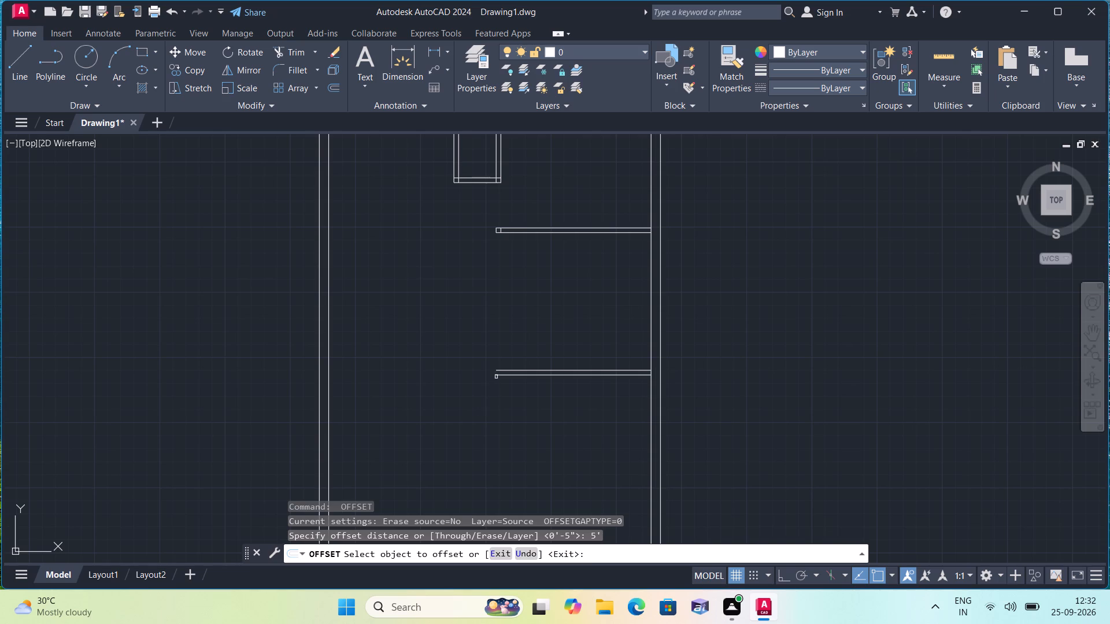
{"action": "left_click", "coordinate": [496, 377]}
{"action": "left_click", "coordinate": [494, 408]}
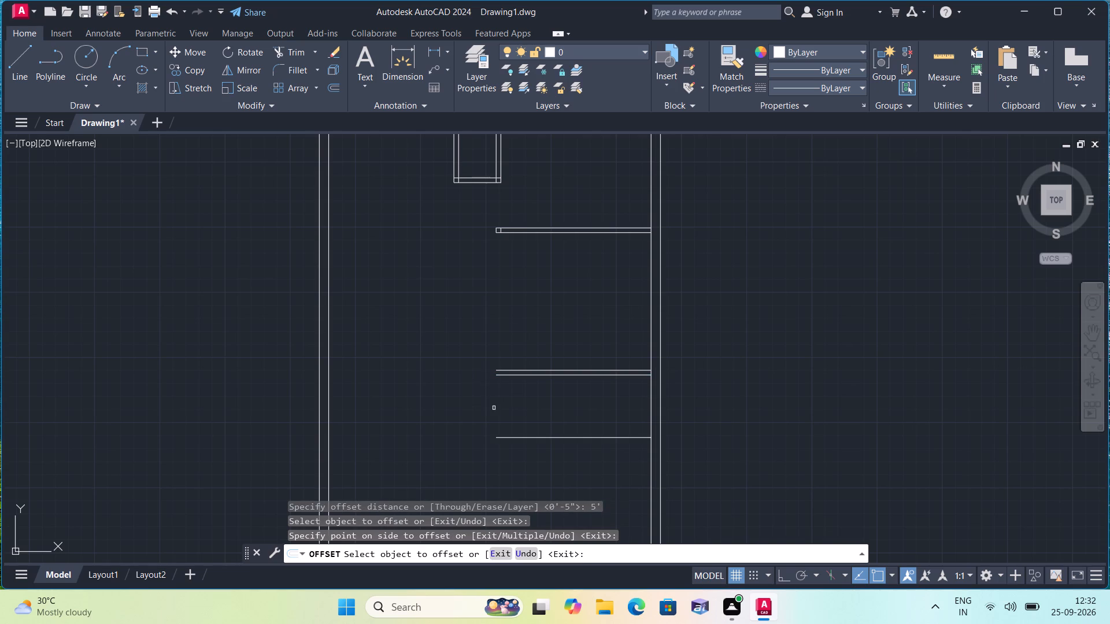
Offset the newest horizontal line 4.5" downward to form the lowest partition's thickness.
{"action": "key", "text": "space"}
{"action": "key", "text": "space"}
{"action": "type", "text": "4.5\""}
{"action": "key", "text": "space"}
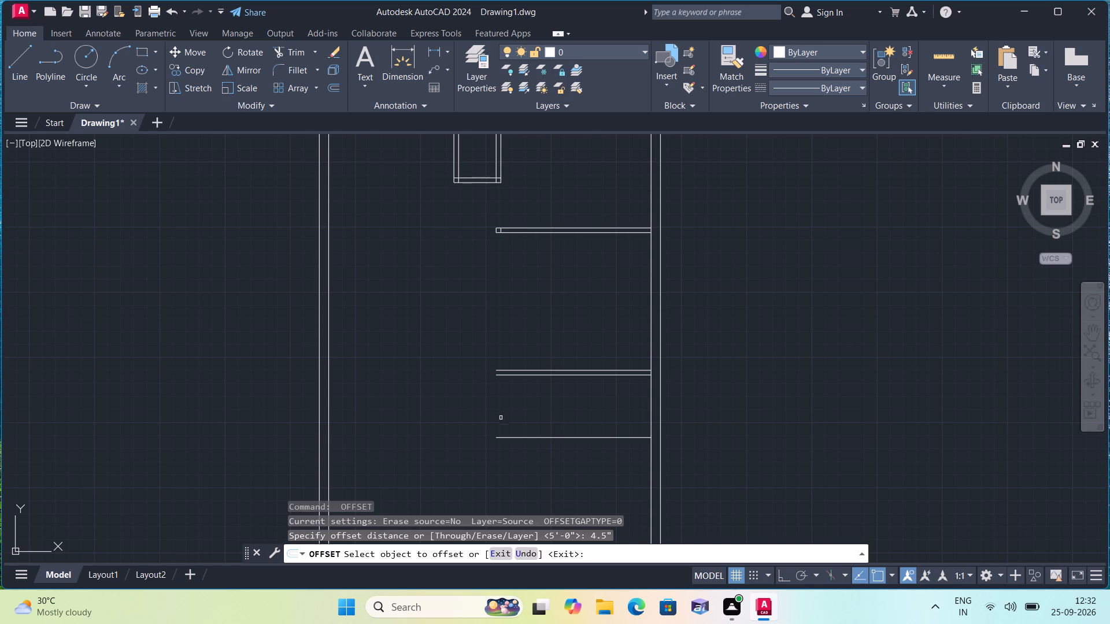
{"action": "left_click", "coordinate": [511, 436]}
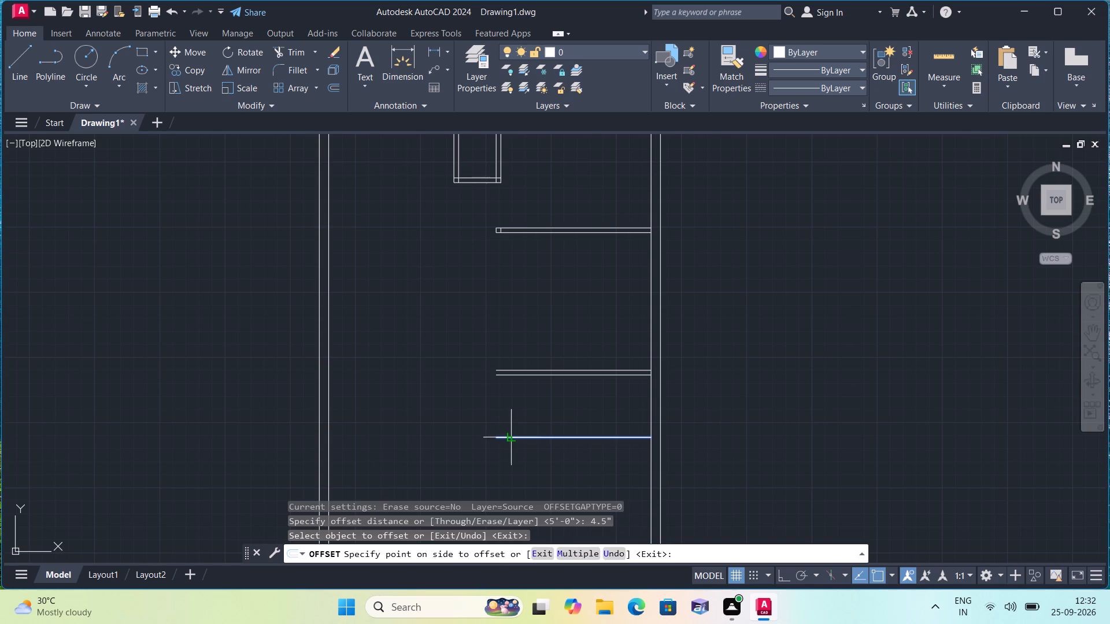
{"action": "left_click", "coordinate": [506, 459]}
{"action": "key", "text": "space"}
Offset the lower line of the lowest horizontal partition 10' downward.
{"action": "key", "text": "space"}
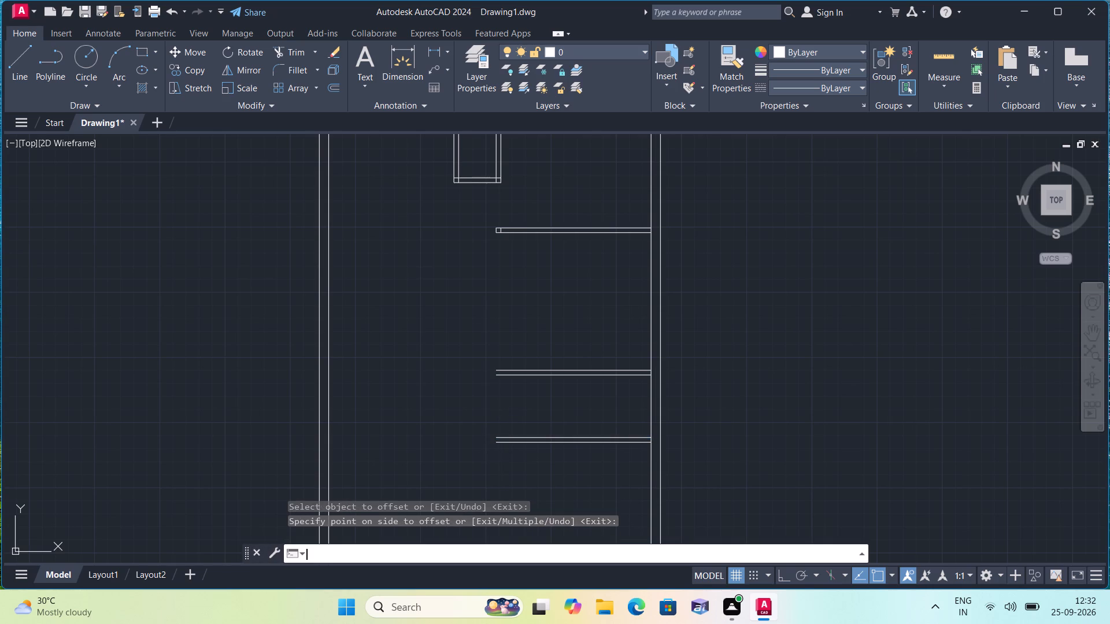
{"action": "type", "text": "10'"}
{"action": "key", "text": "space"}
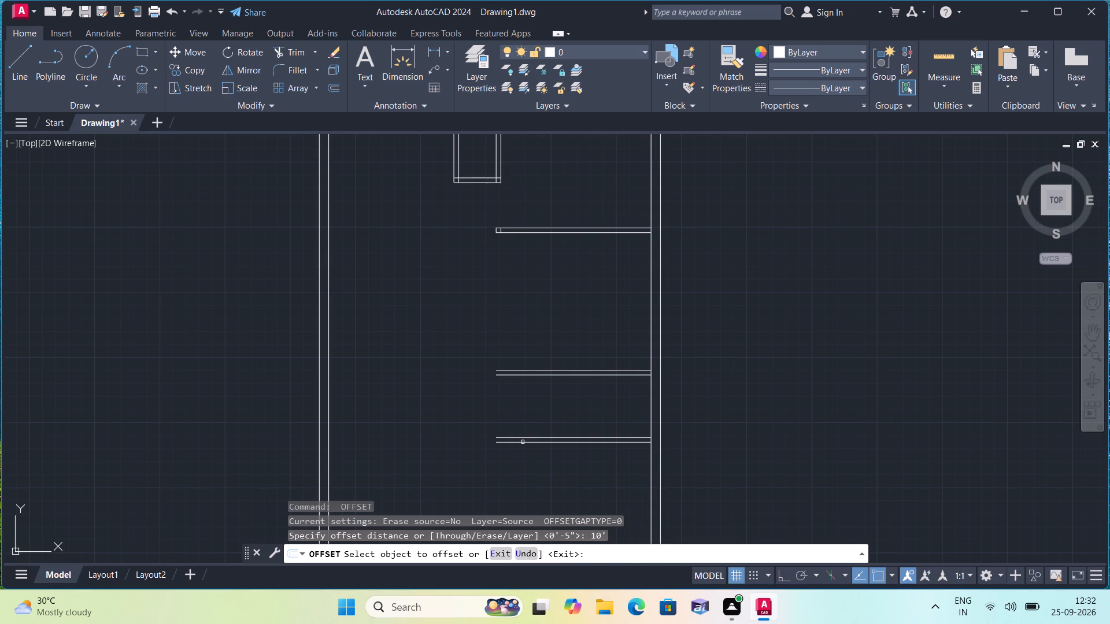
{"action": "left_click", "coordinate": [523, 441]}
{"action": "left_click", "coordinate": [518, 475]}
{"action": "middle_click_drag", "start_coordinate": [494, 493], "coordinate": [458, 388]}
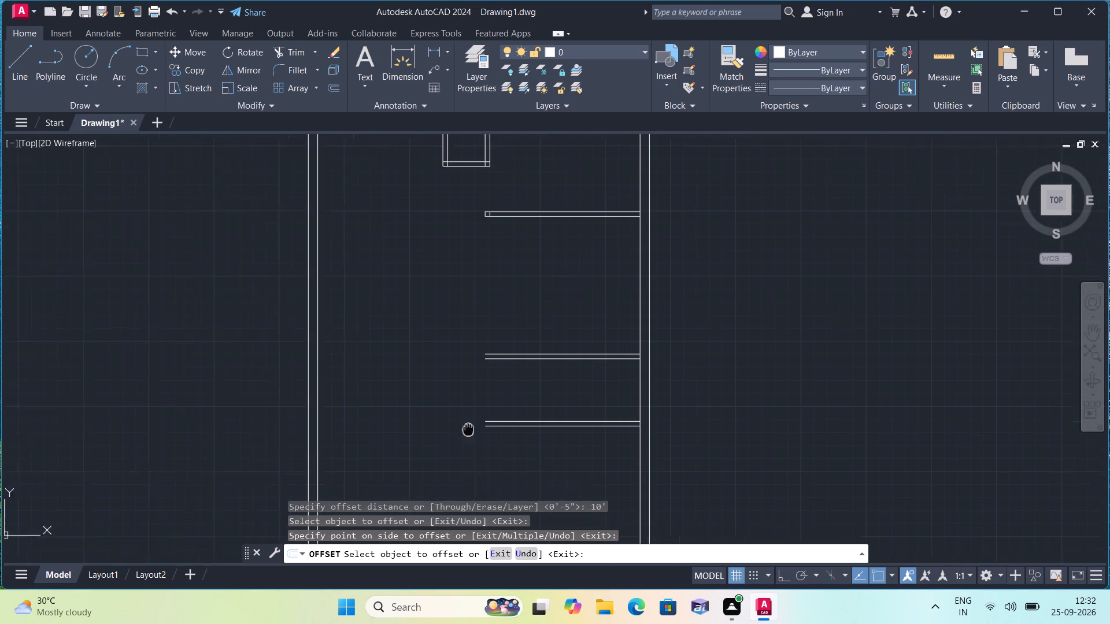
{"action": "middle_click_drag", "start_coordinate": [458, 388], "coordinate": [454, 382]}
{"action": "key", "text": "space"}
Offset the newest horizontal line 9" downward to form the bottom outer wall's thickness.
{"action": "key", "text": "space"}
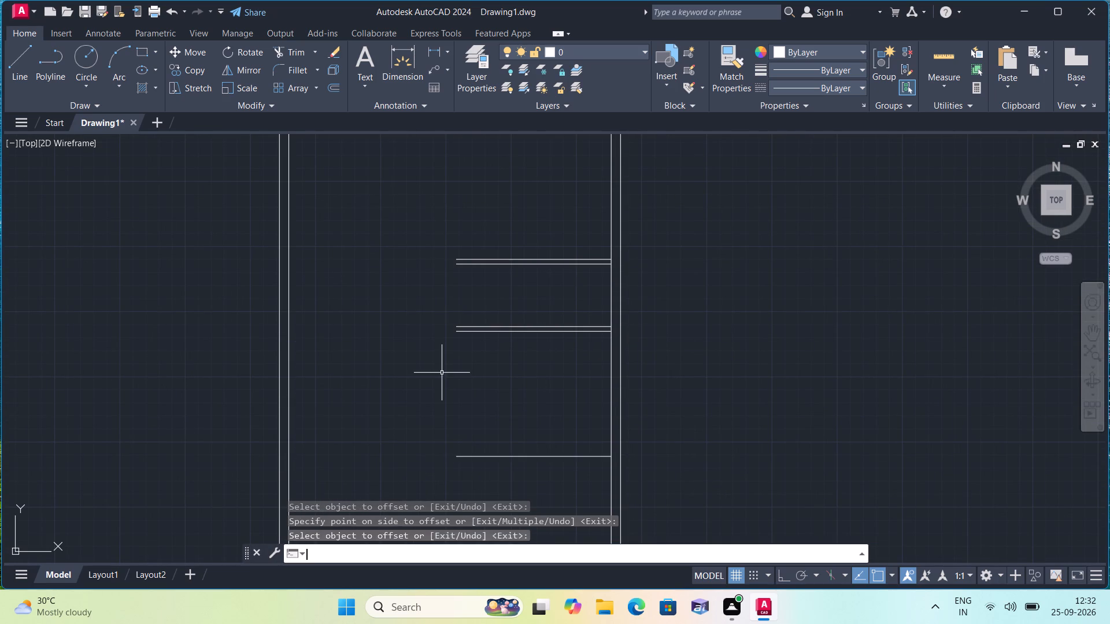
{"action": "type", "text": "9\""}
{"action": "key", "text": "space"}
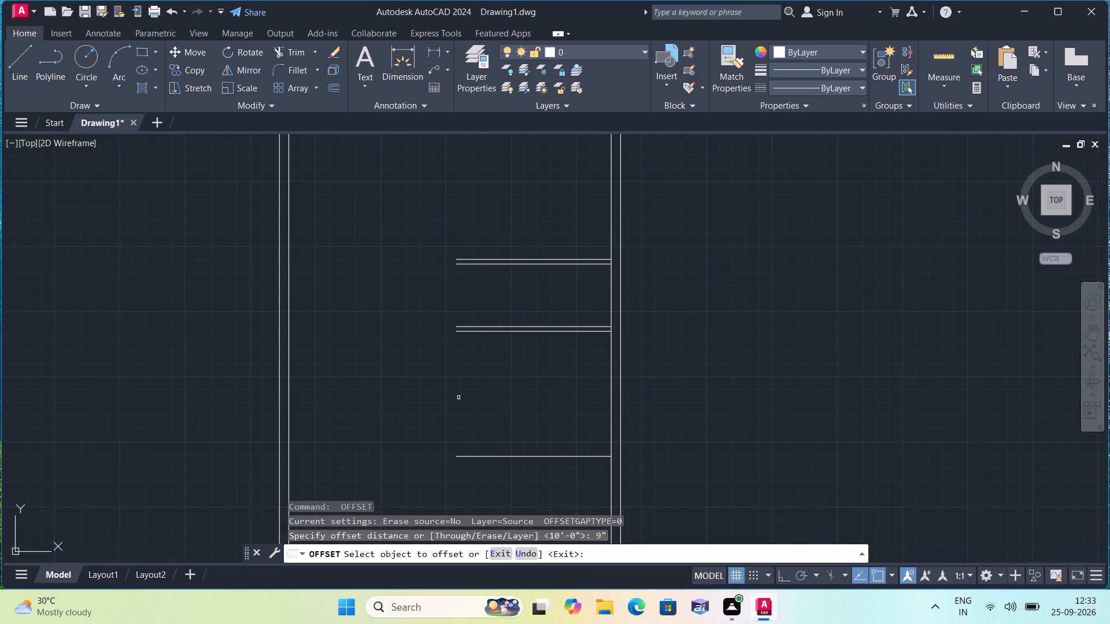
{"action": "left_click", "coordinate": [458, 454]}
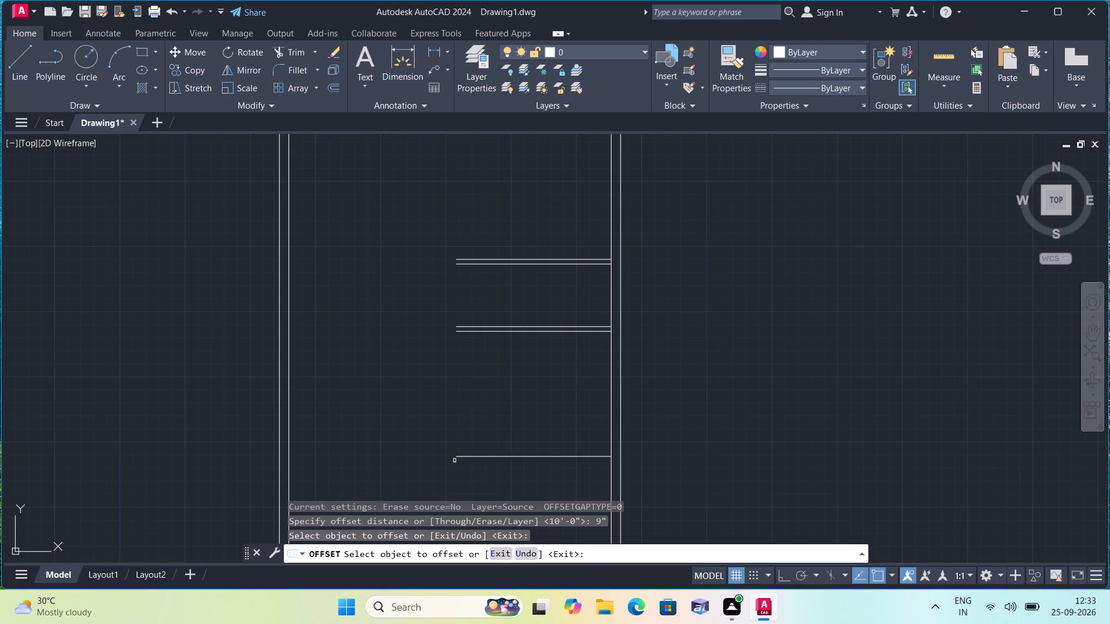
{"action": "left_click", "coordinate": [457, 456]}
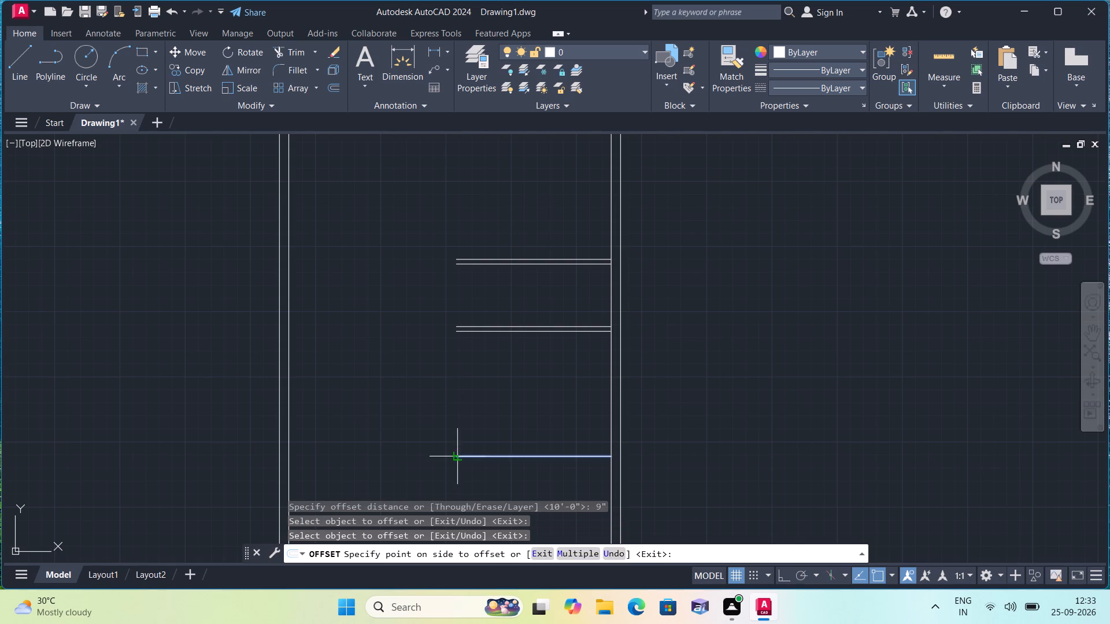
{"action": "left_click", "coordinate": [455, 477]}
{"action": "key", "text": "space"}
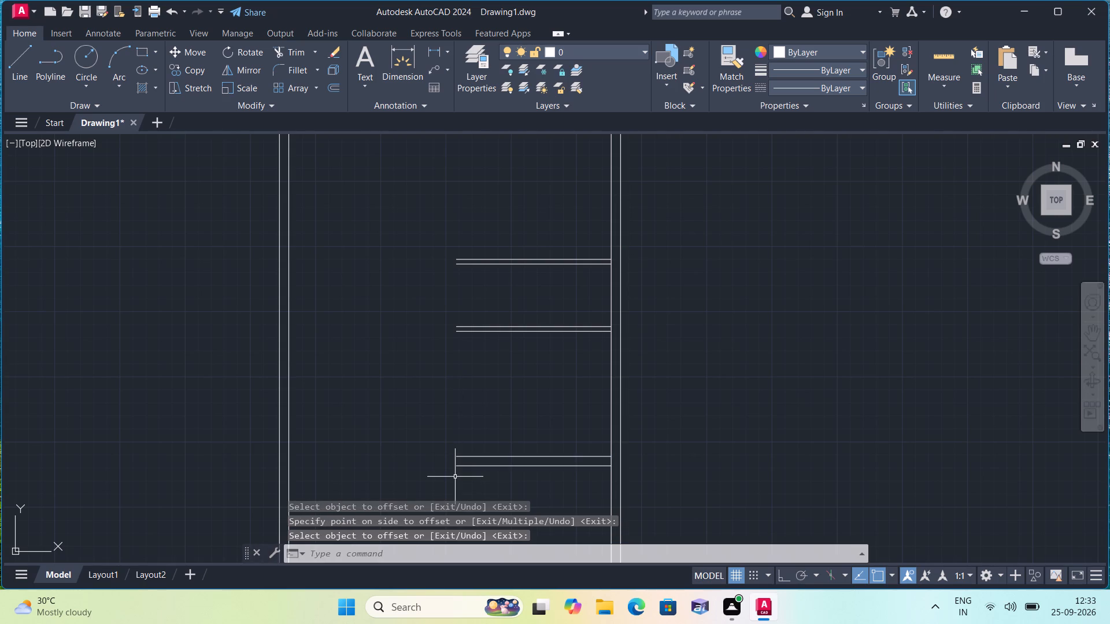
Extend both bottom wall lines to the outer faces of the left and right outer walls.
{"action": "type", "text": "extend"}
{"action": "key", "text": "space"}
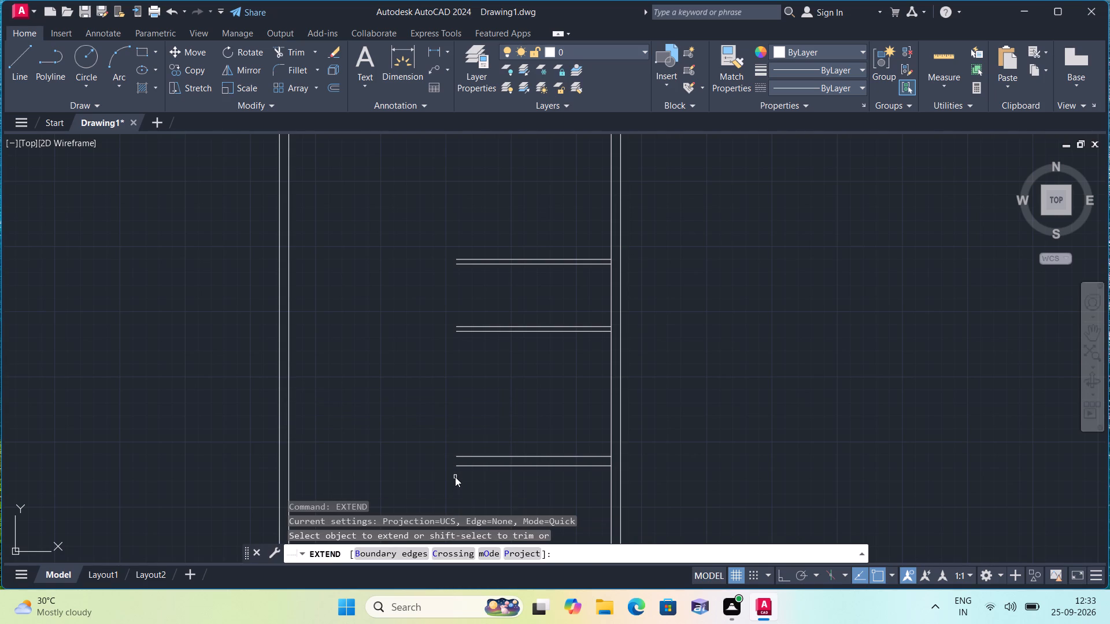
{"action": "left_click", "coordinate": [480, 445]}
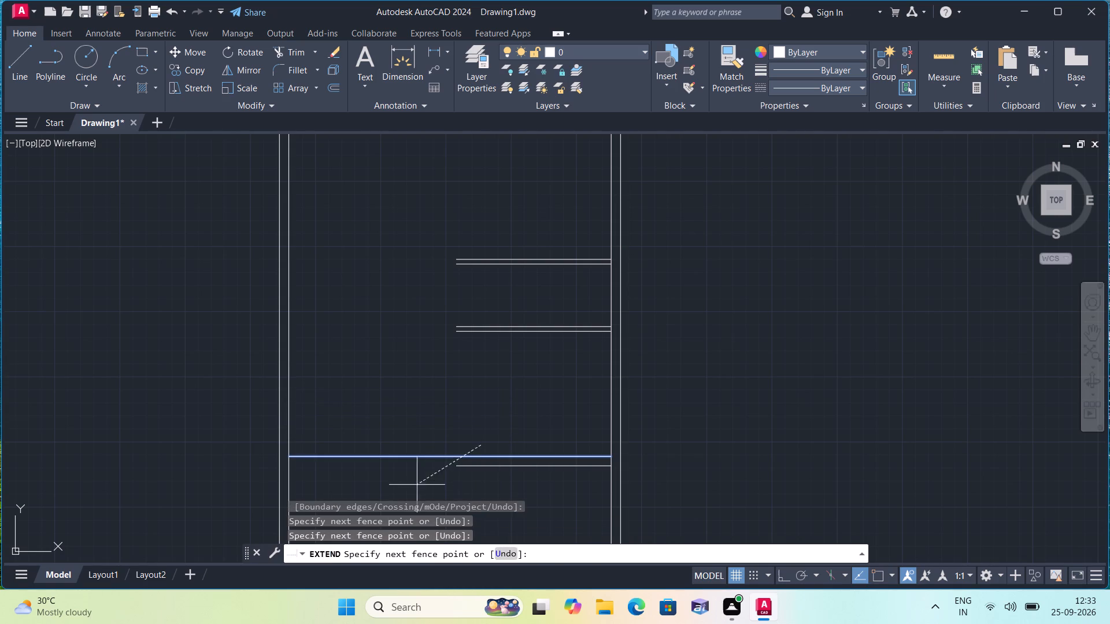
{"action": "left_click", "coordinate": [477, 489]}
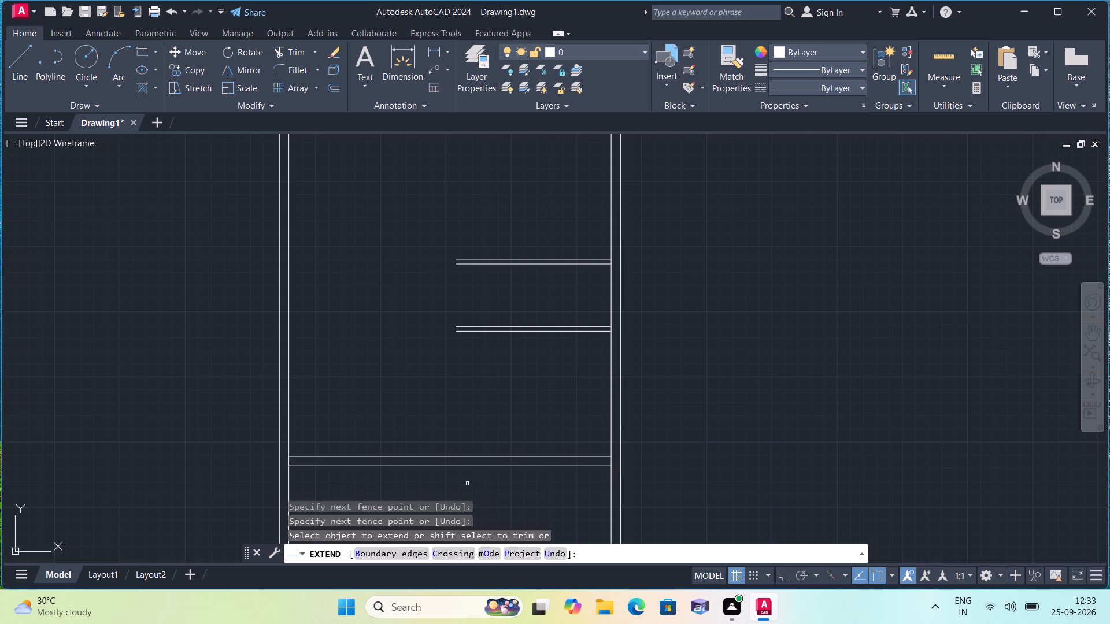
{"action": "left_click", "coordinate": [391, 414]}
{"action": "left_click", "coordinate": [332, 466]}
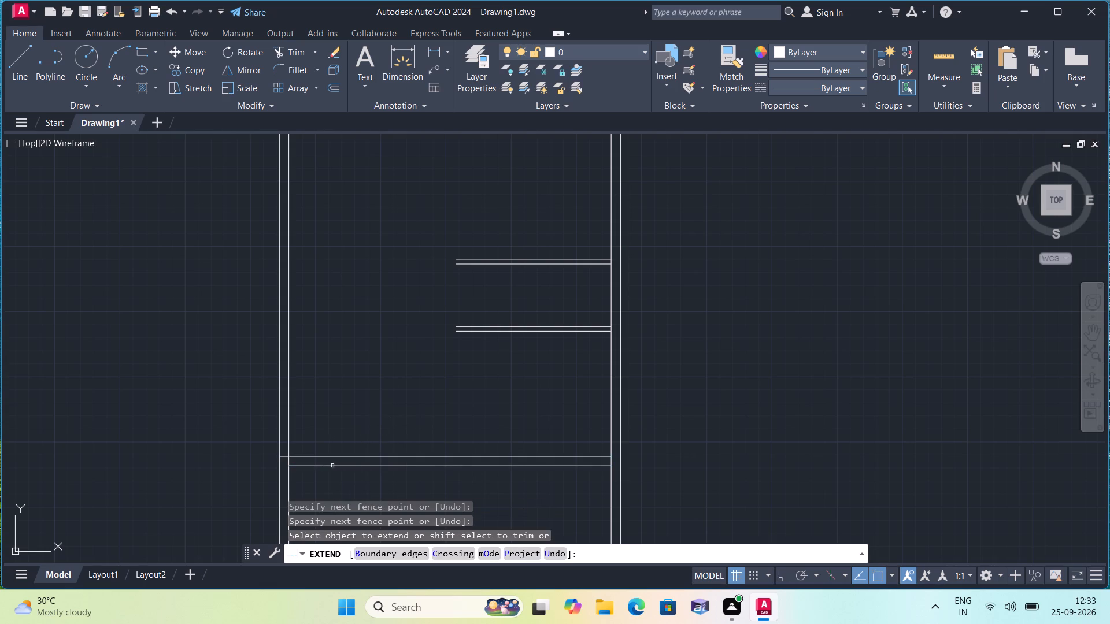
{"action": "left_click", "coordinate": [332, 468]}
{"action": "left_click", "coordinate": [462, 435]}
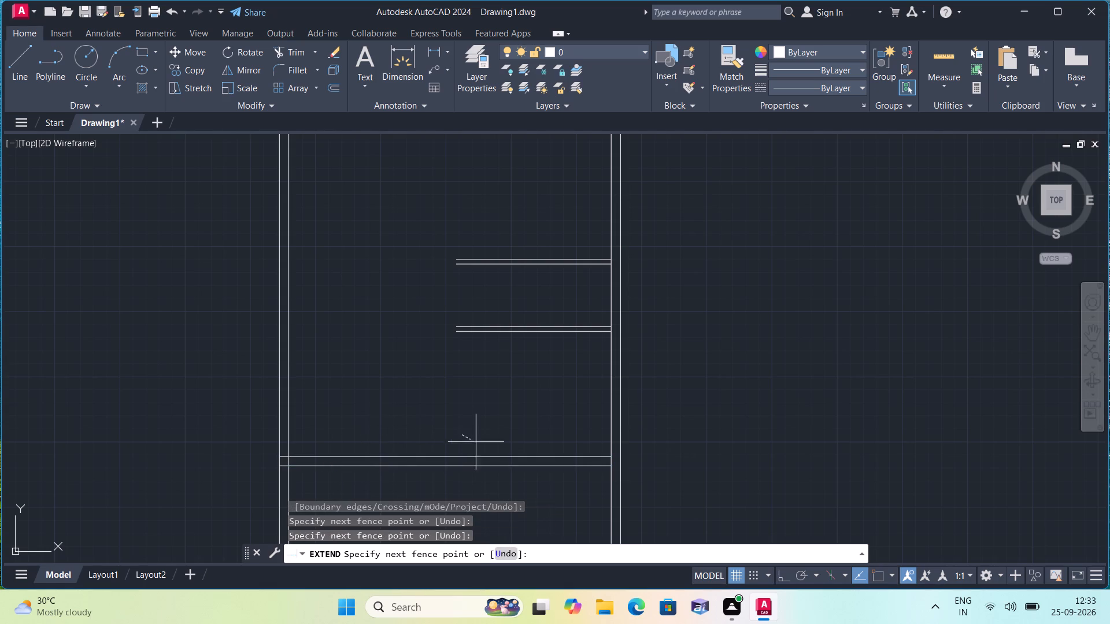
{"action": "left_click", "coordinate": [555, 495]}
{"action": "key", "text": "space"}
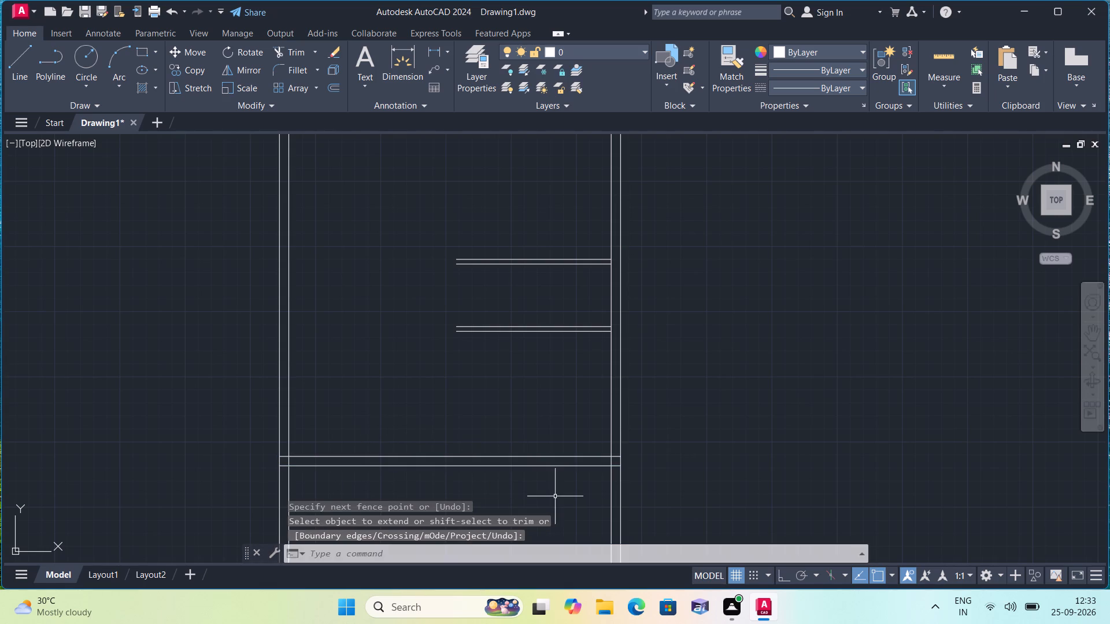
Trim the left and right outer wall lines that run past the bottom wall.
{"action": "type", "text": "trim"}
{"action": "key", "text": "space"}
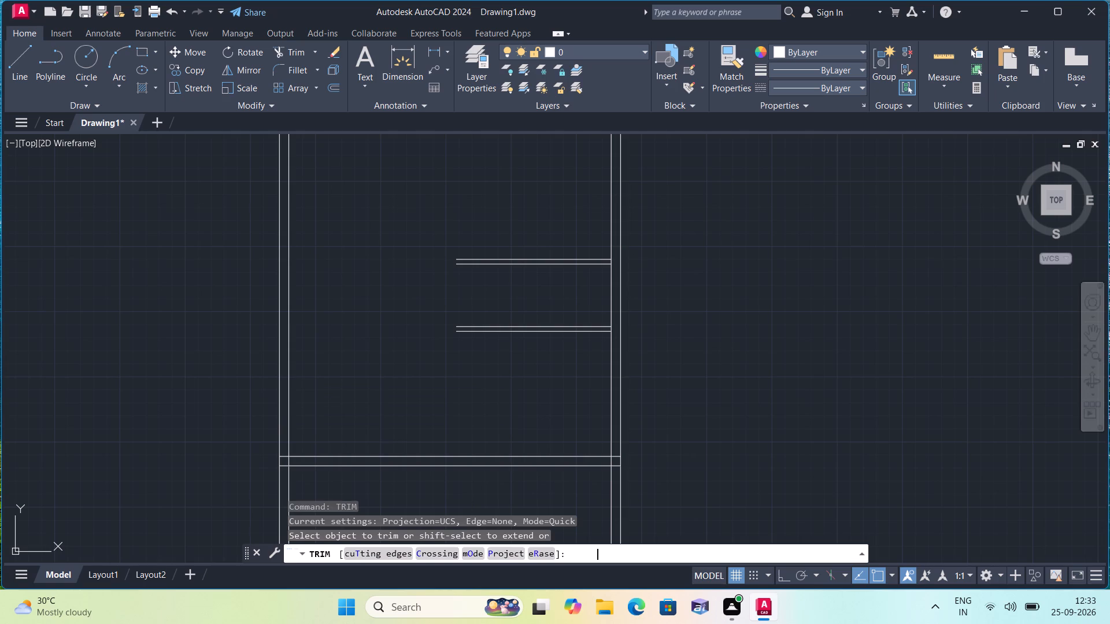
{"action": "scroll", "coordinate": [555, 496], "scroll_direction": "down", "scroll_amount": 1}
{"action": "middle_click_drag", "start_coordinate": [556, 496], "coordinate": [507, 409]}
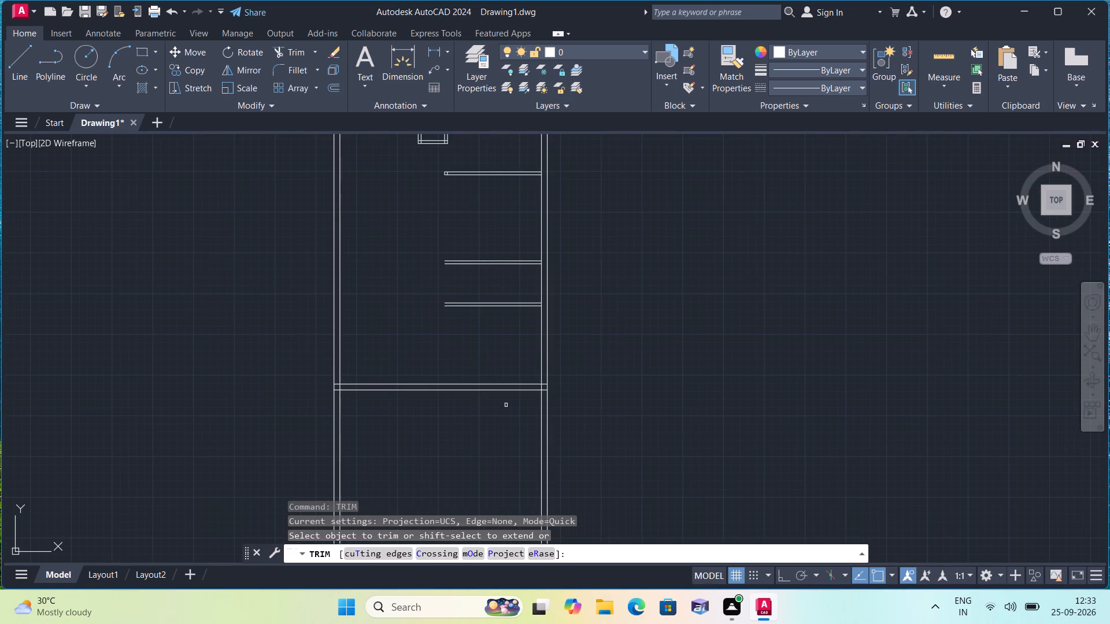
{"action": "left_click", "coordinate": [593, 437]}
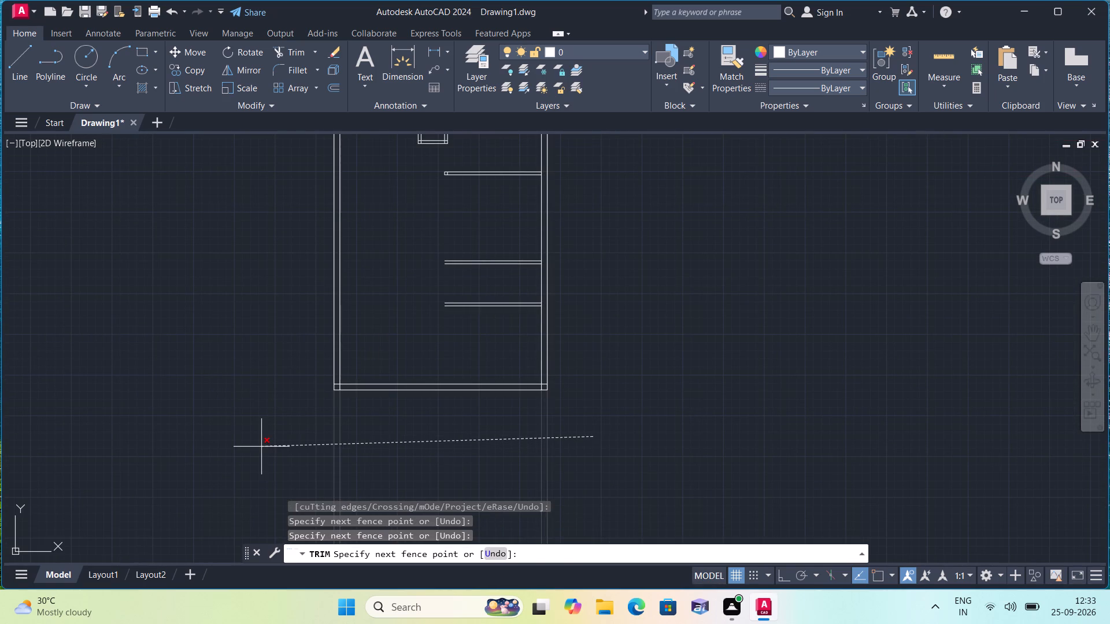
{"action": "left_click", "coordinate": [261, 447]}
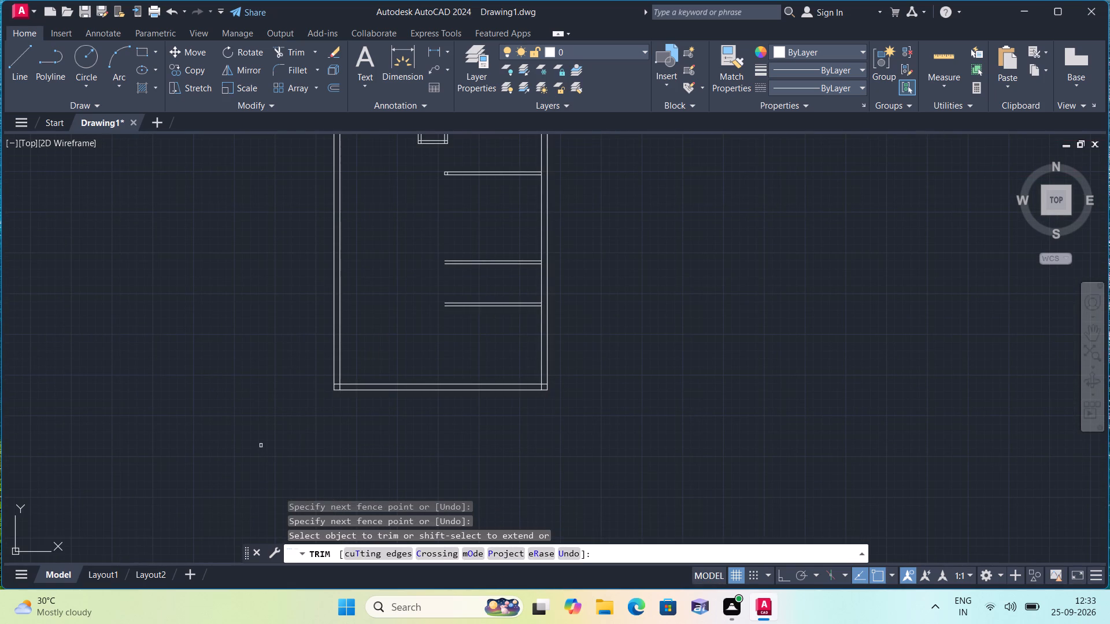
{"action": "key", "text": "space"}
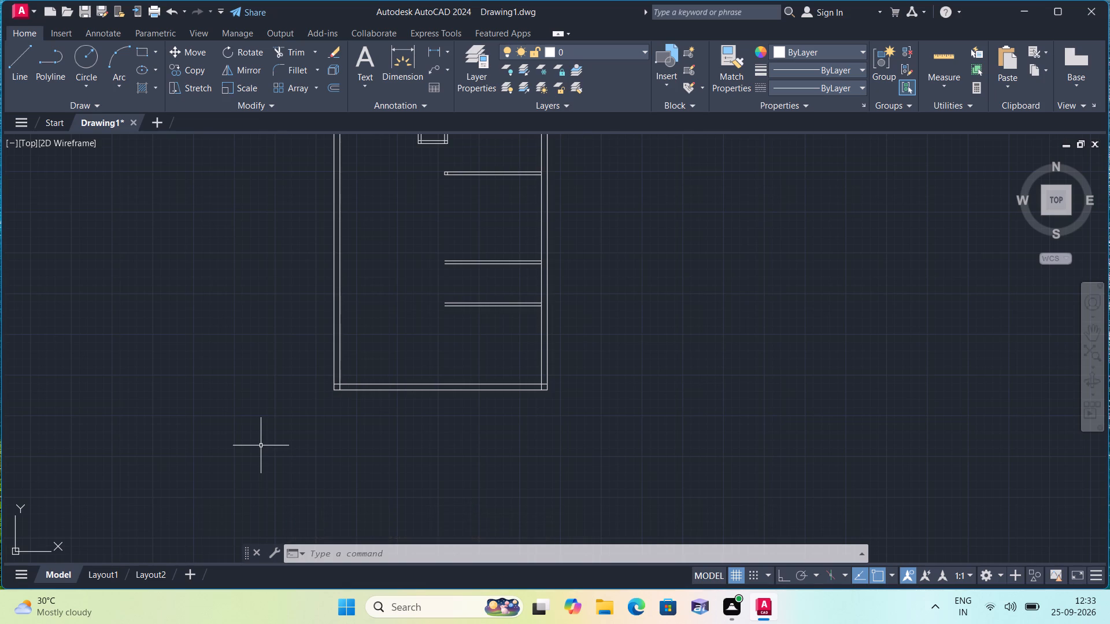
Add a vertical linear dimension from the top wall's inner line to the upper line of the first right-hand horizontal partition.
{"action": "middle_click_drag", "start_coordinate": [215, 365], "coordinate": [157, 460]}
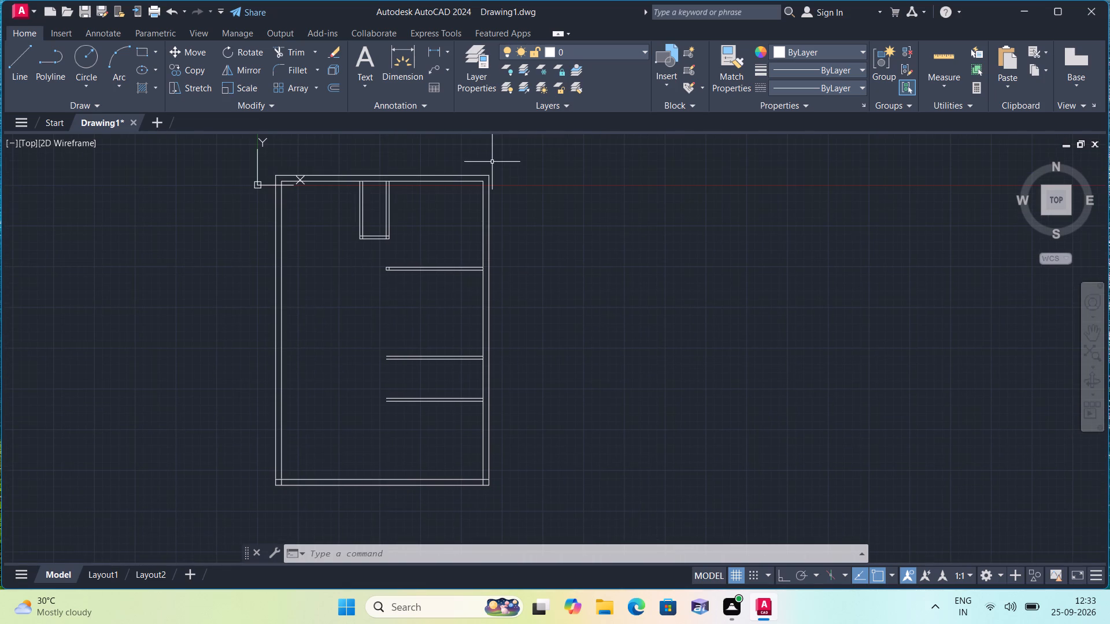
{"action": "left_click", "coordinate": [448, 53]}
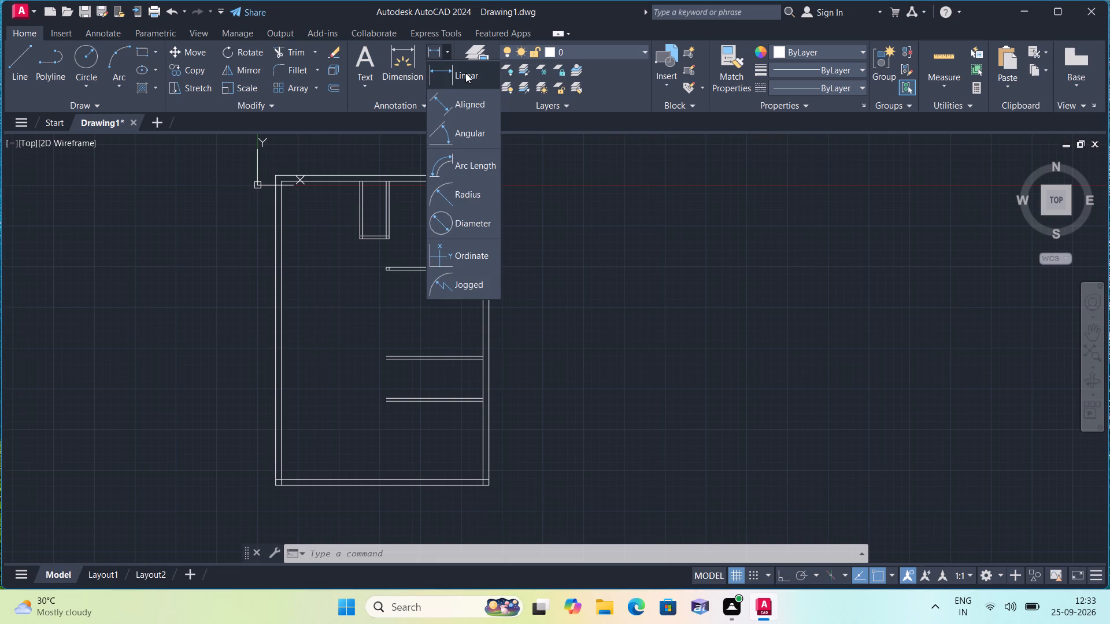
{"action": "left_click", "coordinate": [465, 73]}
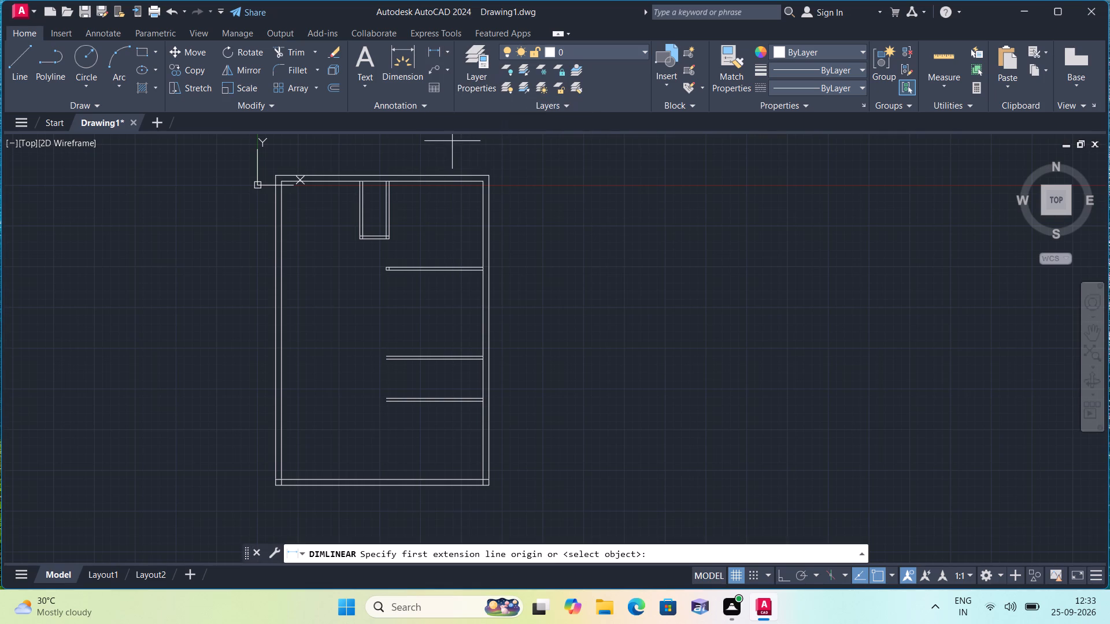
{"action": "scroll", "coordinate": [437, 201], "scroll_direction": "up", "scroll_amount": 2}
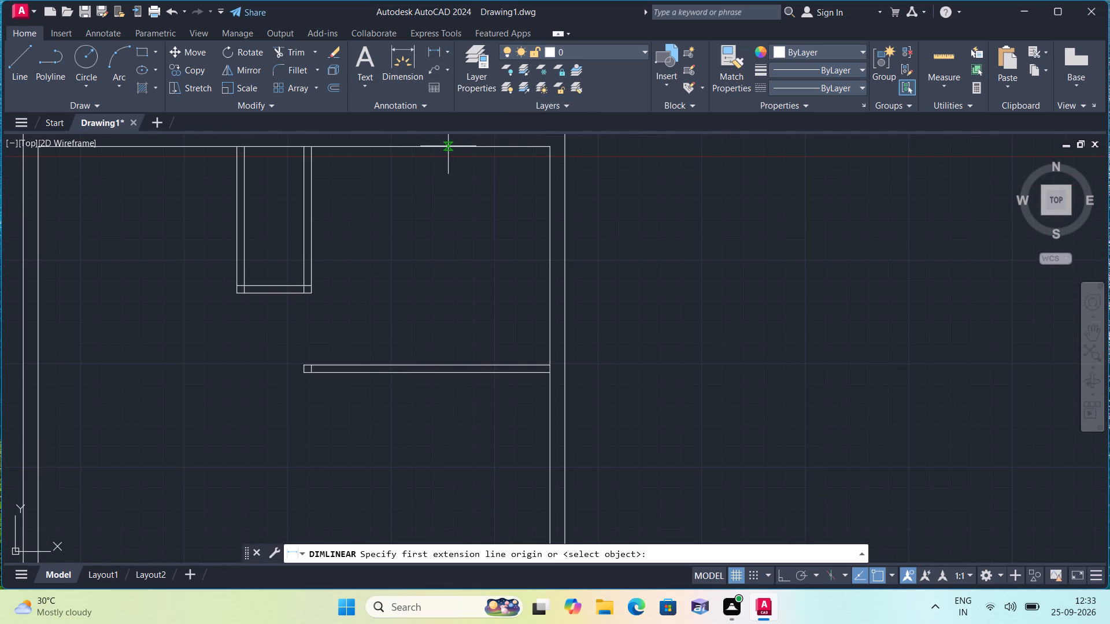
{"action": "left_click", "coordinate": [448, 146]}
{"action": "left_click", "coordinate": [452, 364]}
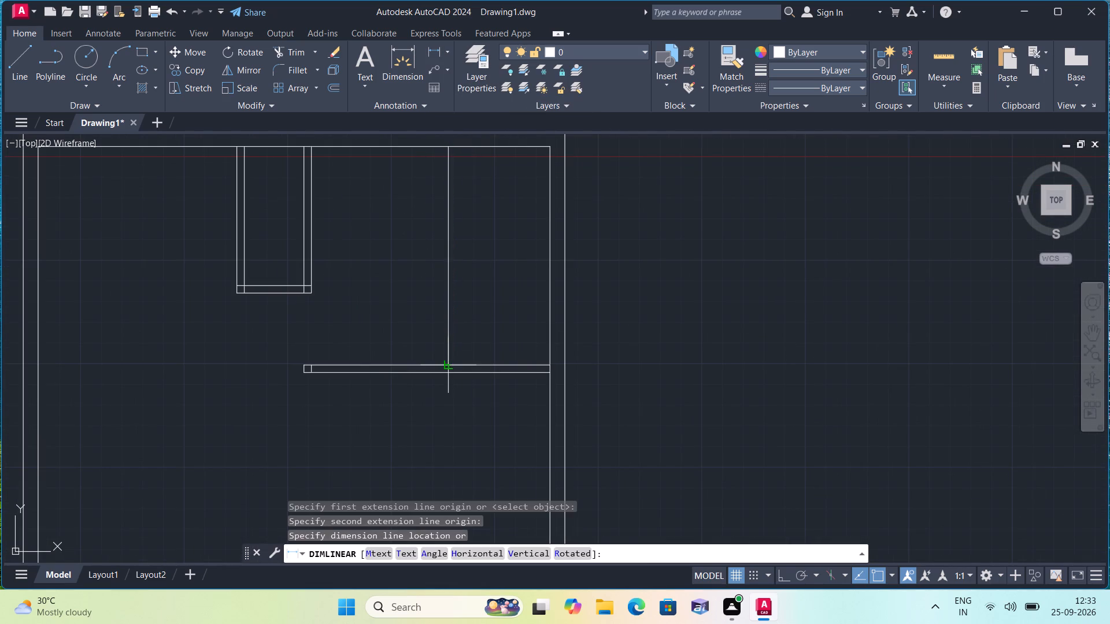
{"action": "scroll", "coordinate": [442, 303], "scroll_direction": "up", "scroll_amount": 3}
{"action": "scroll", "coordinate": [424, 191], "scroll_direction": "up", "scroll_amount": 1}
{"action": "middle_click_drag", "start_coordinate": [424, 190], "coordinate": [453, 300]}
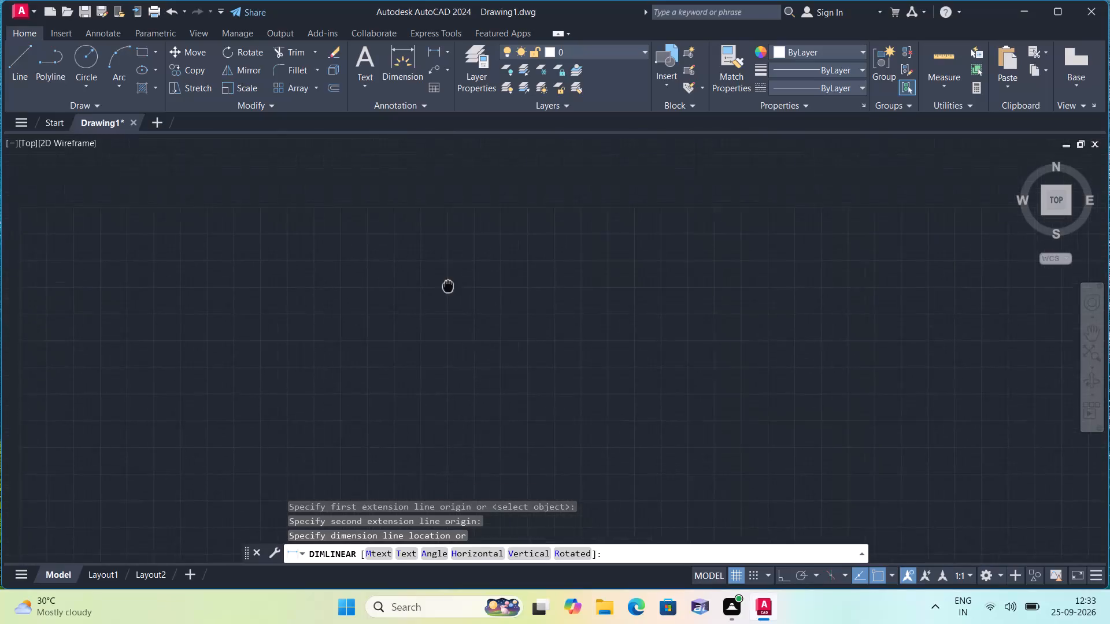
{"action": "scroll", "coordinate": [445, 263], "scroll_direction": "up", "scroll_amount": 2}
{"action": "scroll", "coordinate": [445, 263], "scroll_direction": "down", "scroll_amount": 5}
{"action": "left_click", "coordinate": [432, 279]}
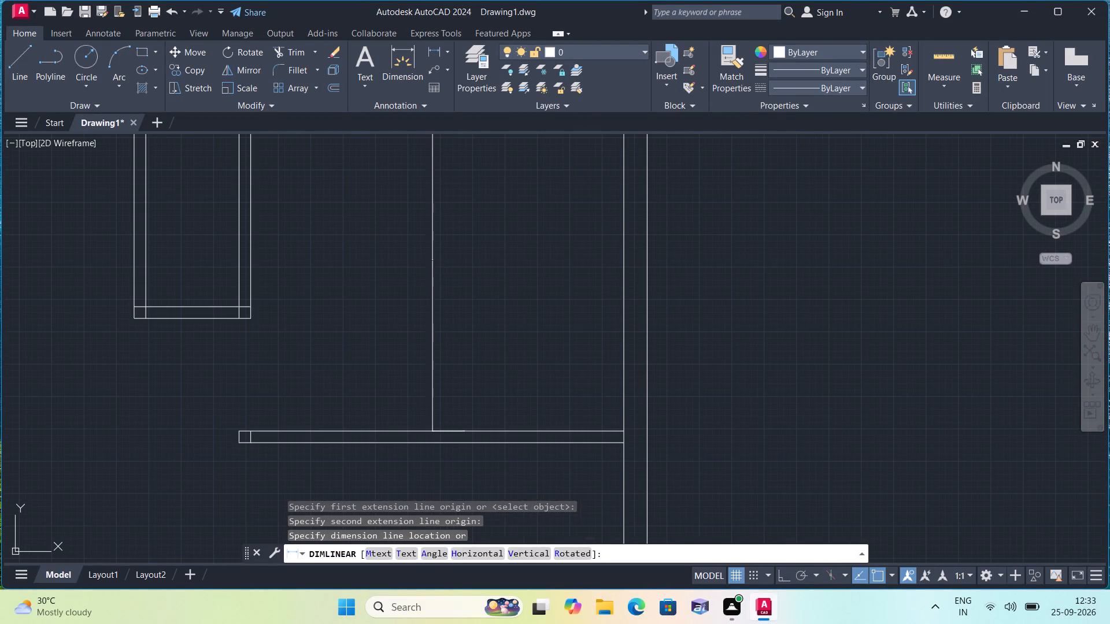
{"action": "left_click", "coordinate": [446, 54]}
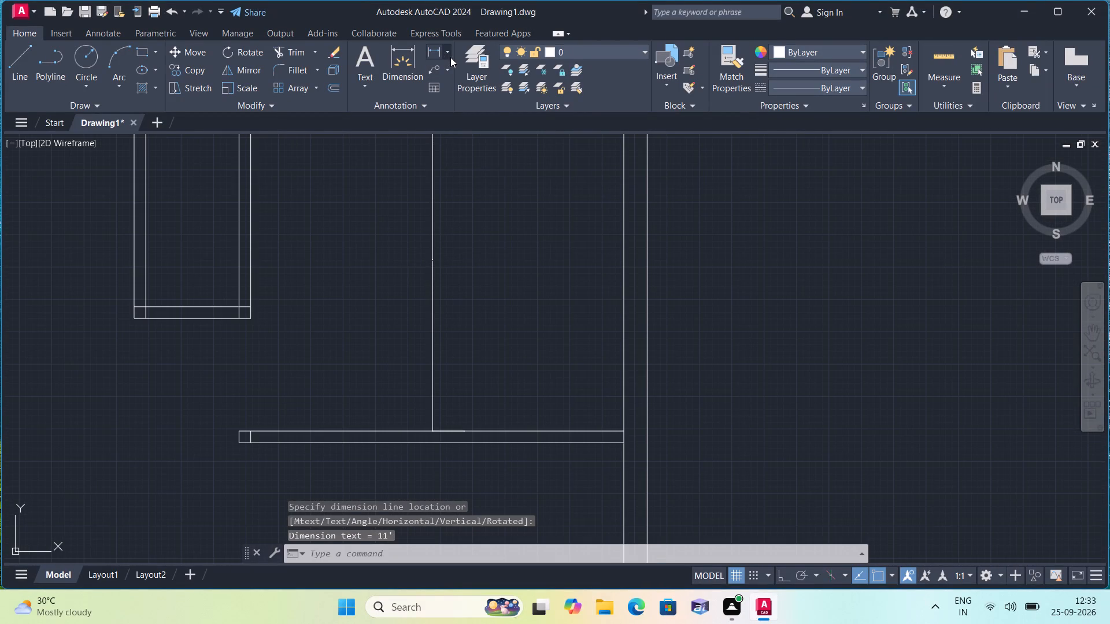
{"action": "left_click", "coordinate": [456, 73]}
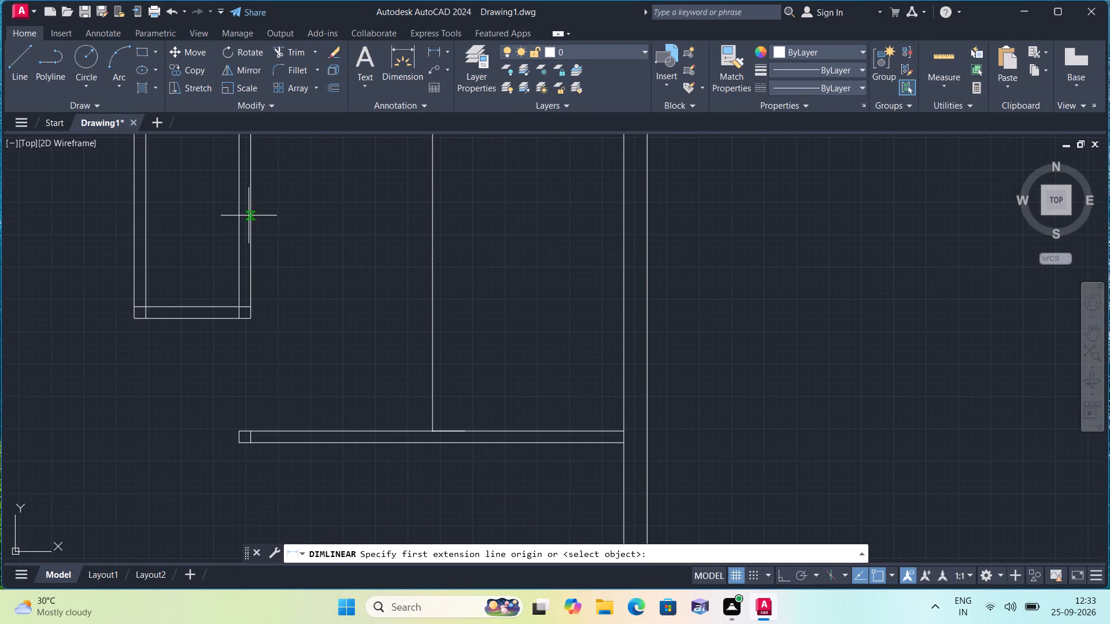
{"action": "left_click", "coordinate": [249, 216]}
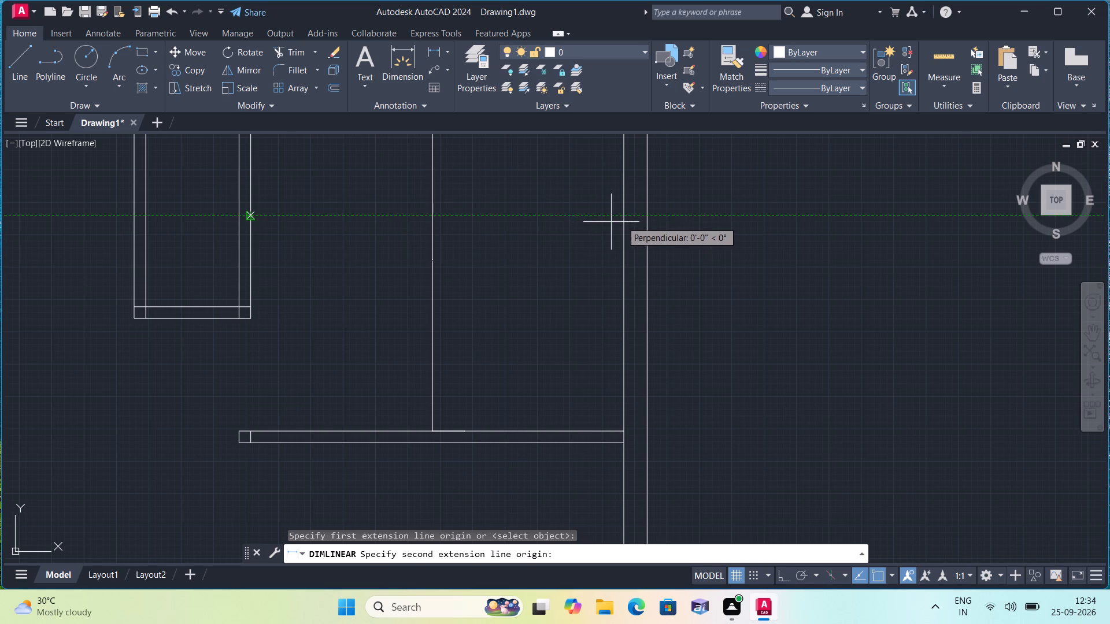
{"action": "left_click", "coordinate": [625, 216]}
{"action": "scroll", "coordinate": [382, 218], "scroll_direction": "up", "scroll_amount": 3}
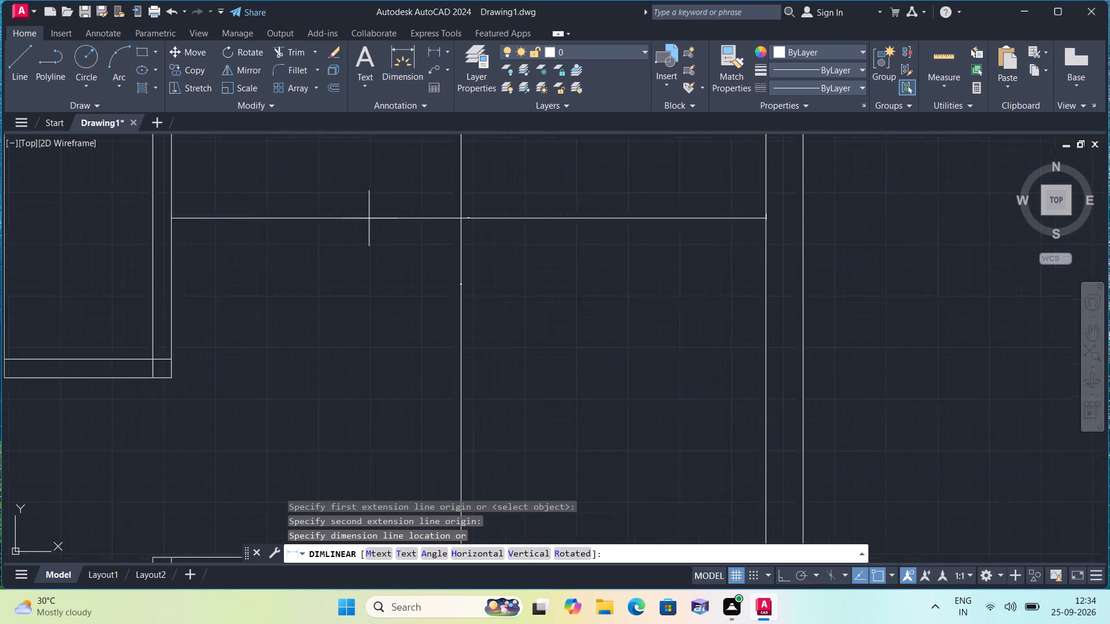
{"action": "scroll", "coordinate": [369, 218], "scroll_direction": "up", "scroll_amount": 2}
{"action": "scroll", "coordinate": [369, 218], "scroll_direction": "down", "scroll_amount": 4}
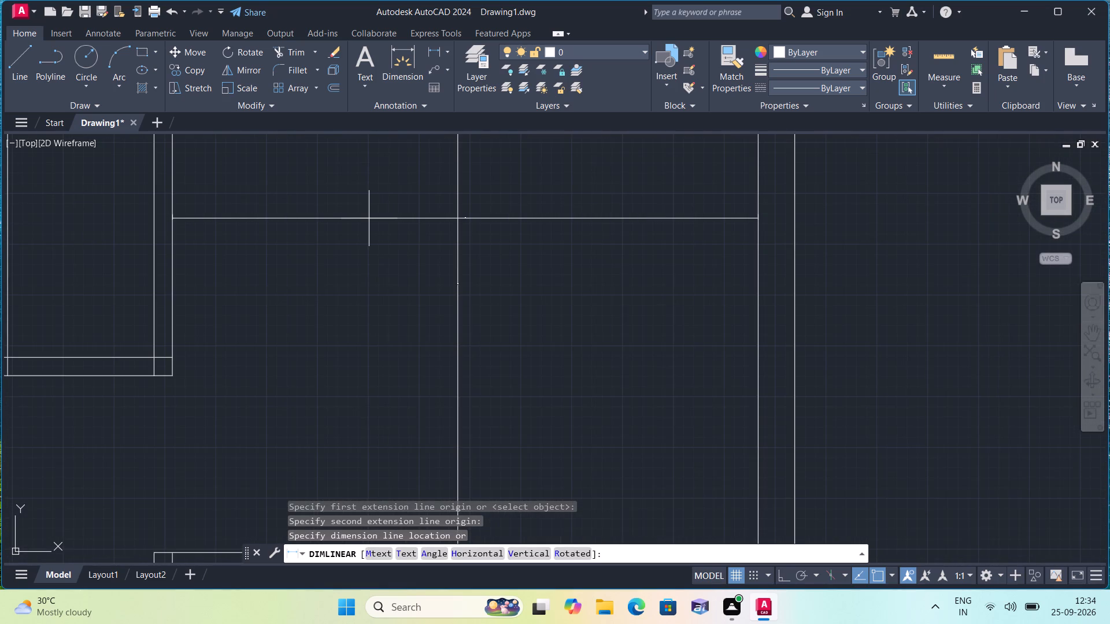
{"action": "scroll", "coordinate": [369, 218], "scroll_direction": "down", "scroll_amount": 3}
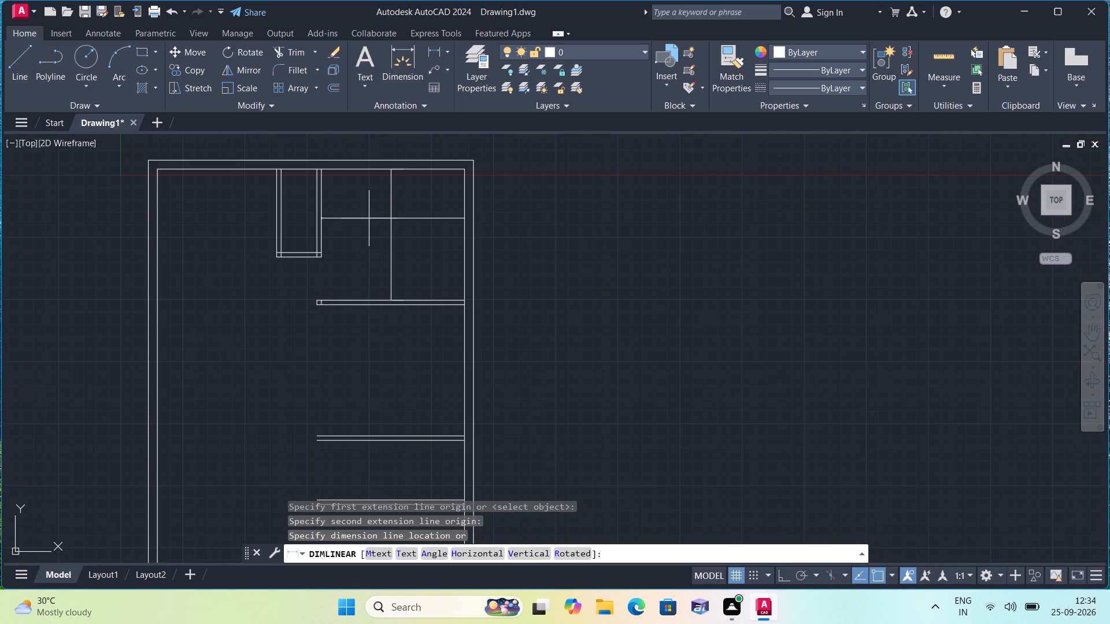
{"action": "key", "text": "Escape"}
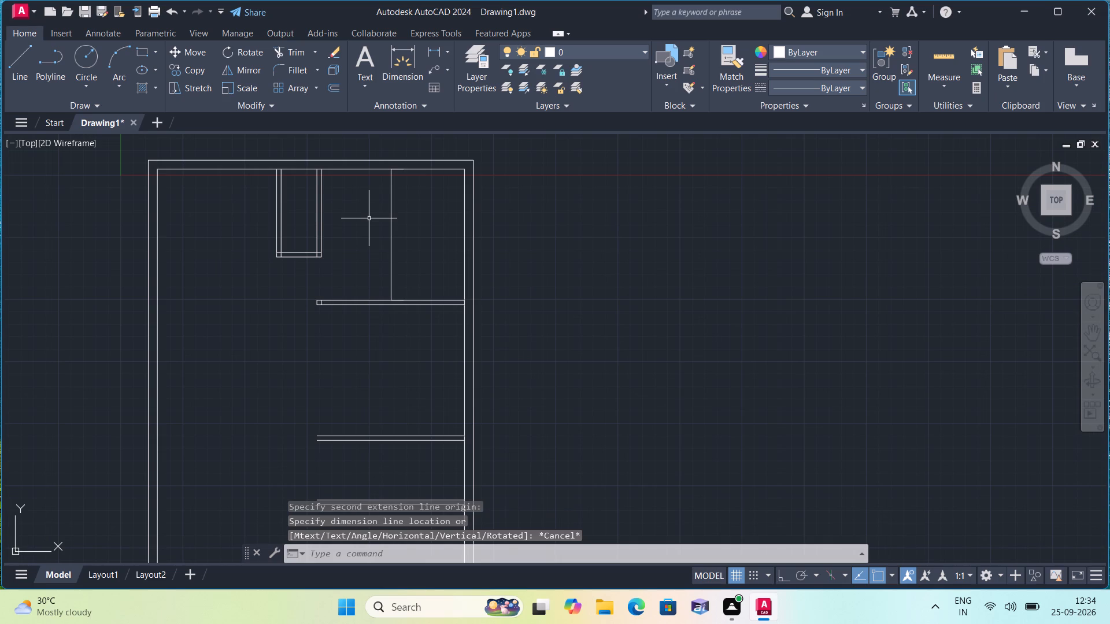
Erase the vertical dimension between the top wall and the first right-hand horizontal partition.
{"action": "left_click", "coordinate": [406, 247]}
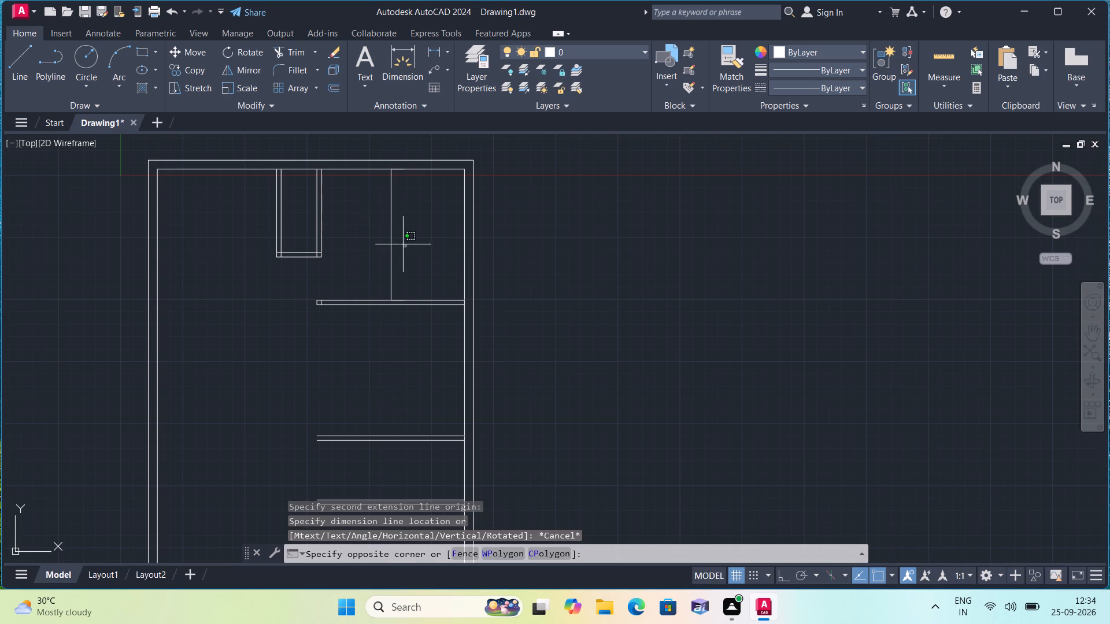
{"action": "left_click", "coordinate": [366, 210]}
{"action": "key", "text": "Delete"}
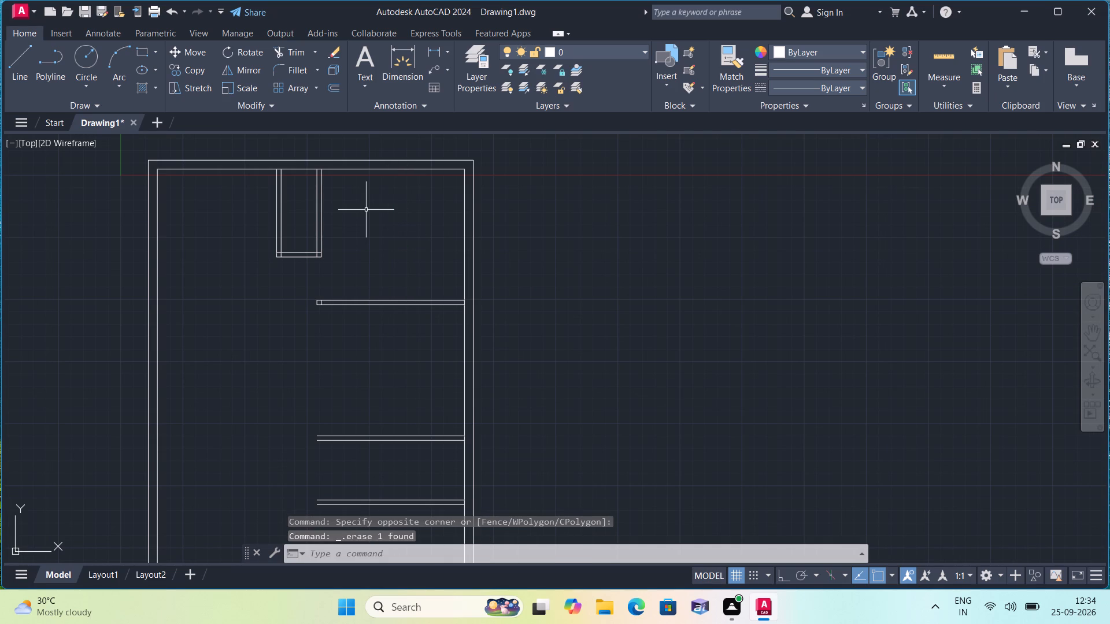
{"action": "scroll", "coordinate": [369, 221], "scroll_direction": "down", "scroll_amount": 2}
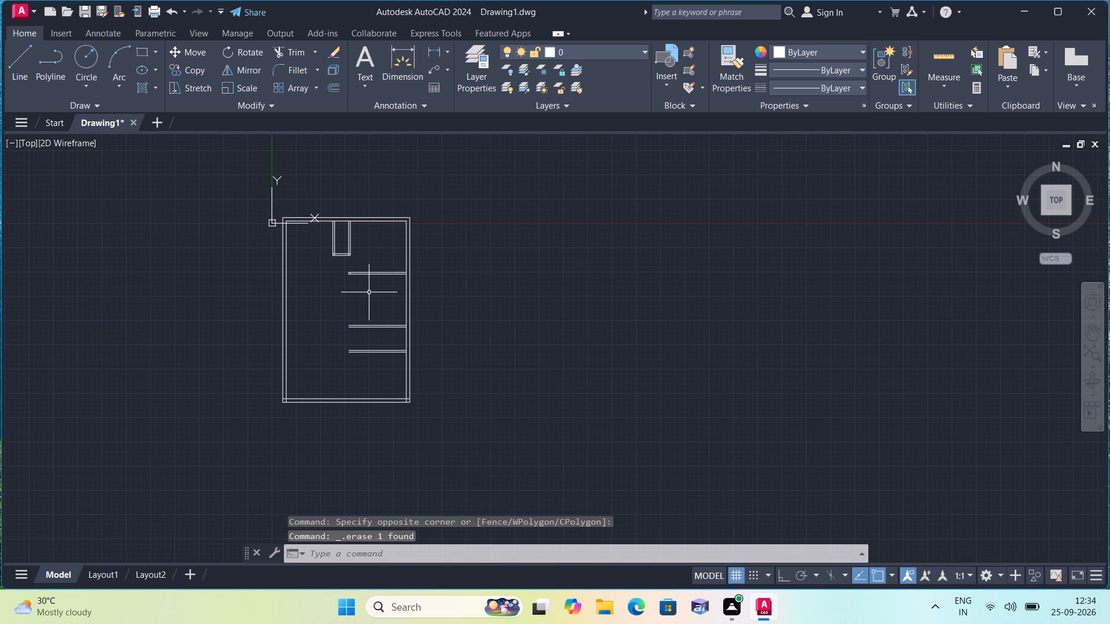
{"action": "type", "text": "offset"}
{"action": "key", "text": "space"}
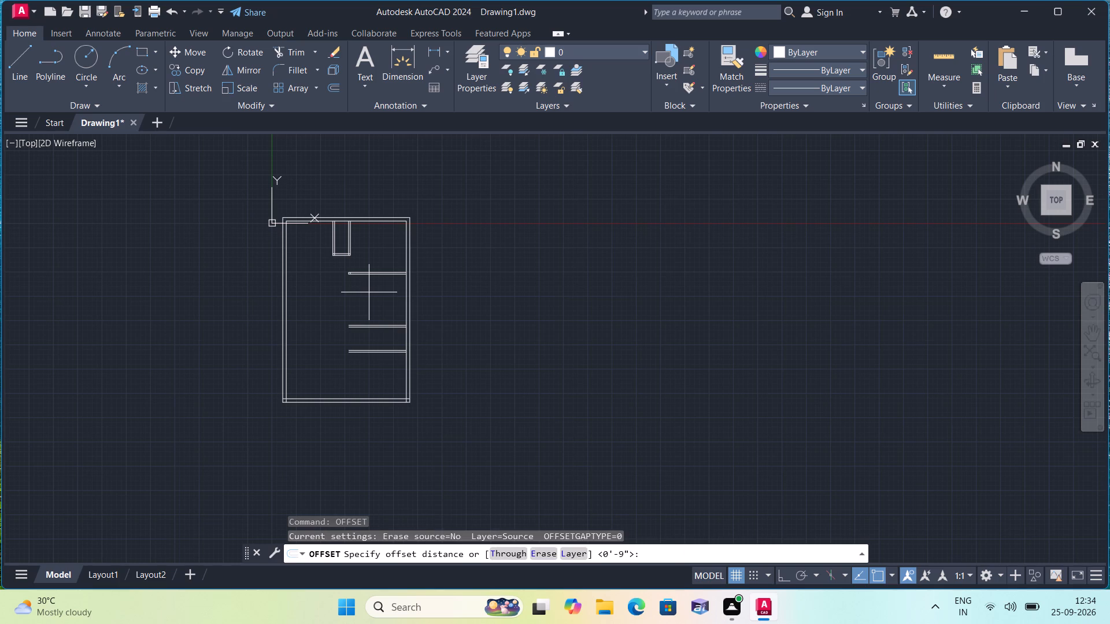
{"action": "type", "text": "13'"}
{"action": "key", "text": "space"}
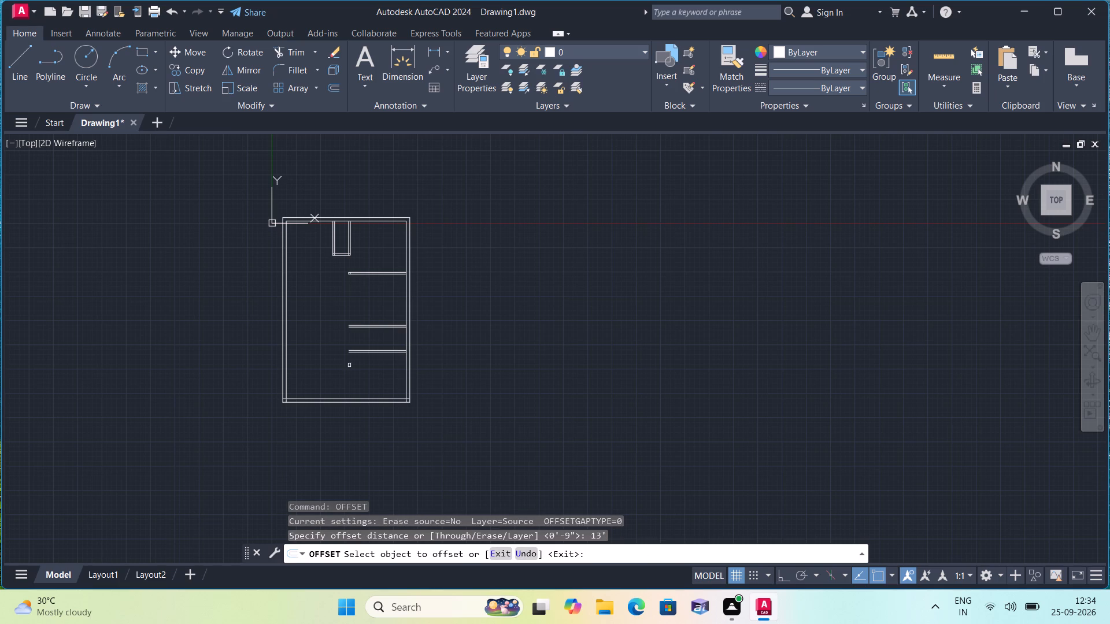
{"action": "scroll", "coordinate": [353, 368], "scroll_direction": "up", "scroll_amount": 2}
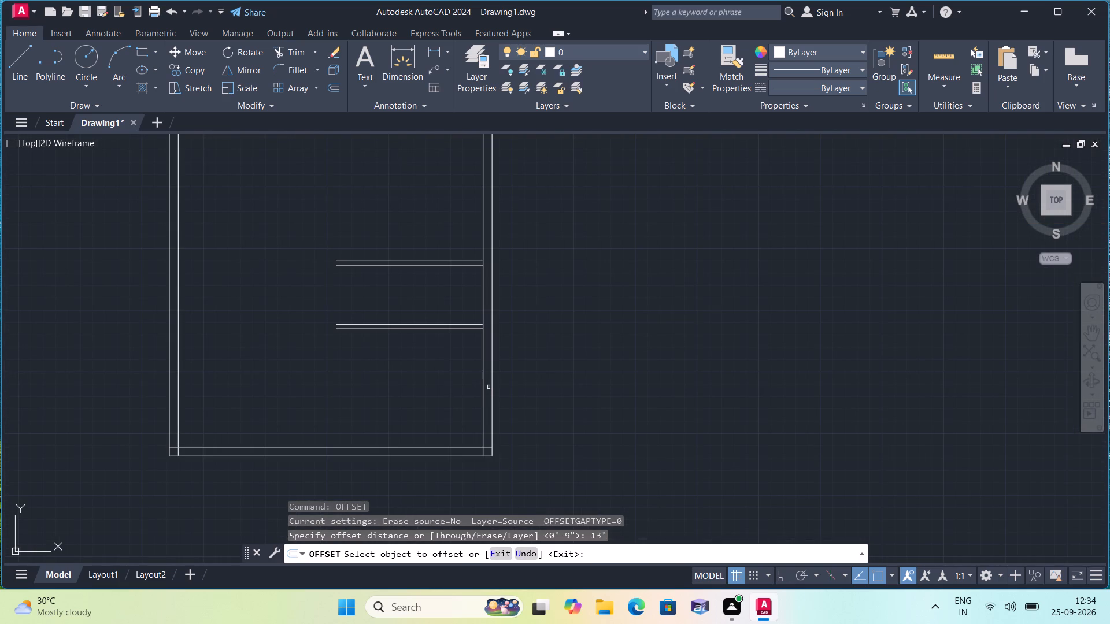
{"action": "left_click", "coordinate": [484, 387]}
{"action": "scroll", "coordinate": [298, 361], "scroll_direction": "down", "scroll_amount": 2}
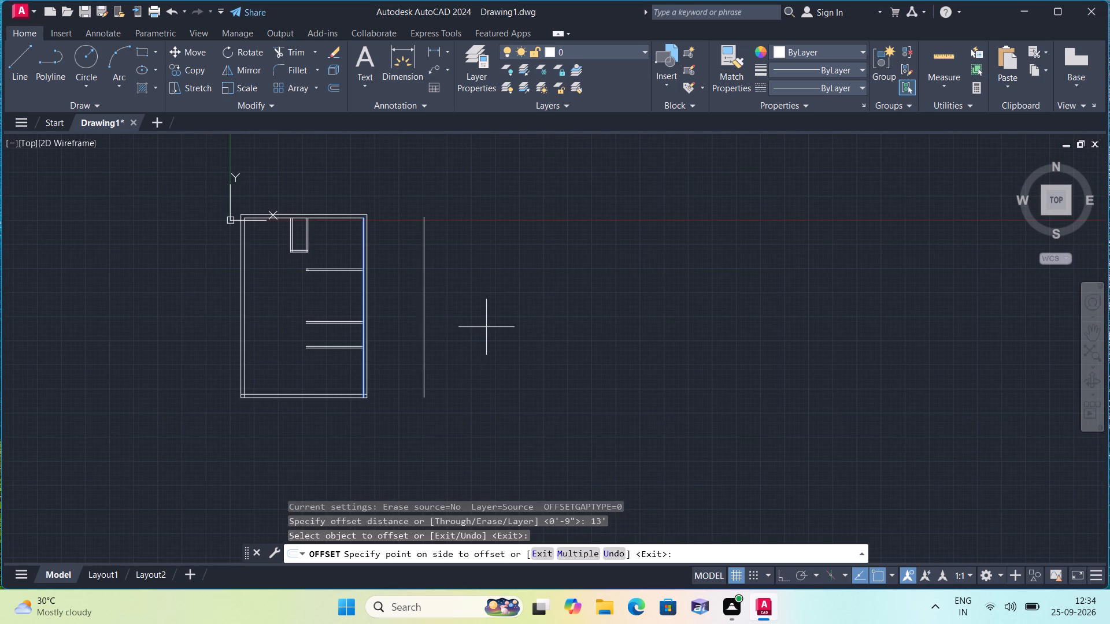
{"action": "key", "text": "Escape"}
Offset the right outer wall's inner line 14' inward, toward the left wall, for a full-height vertical partition.
{"action": "key", "text": "space"}
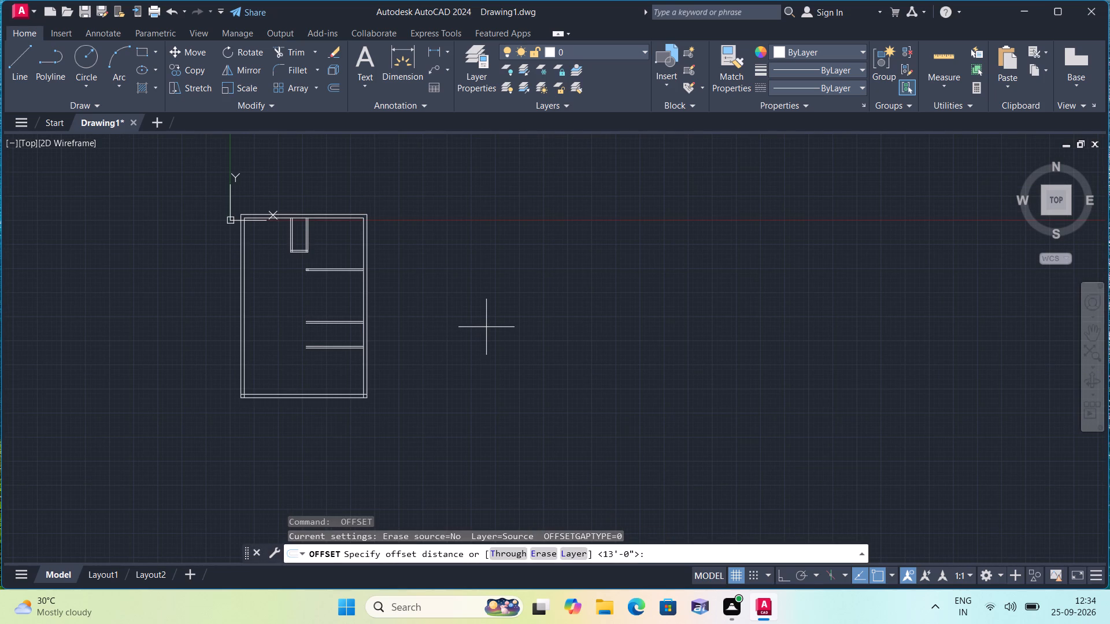
{"action": "type", "text": "14"}
{"action": "key", "text": "apostrophe"}
{"action": "key", "text": "space"}
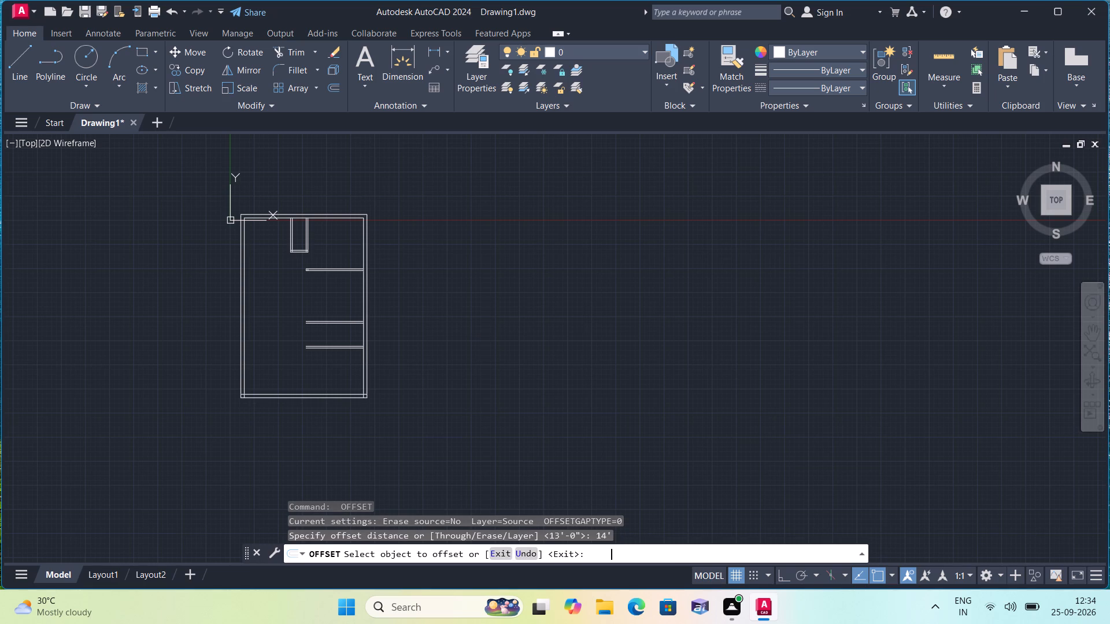
{"action": "scroll", "coordinate": [360, 363], "scroll_direction": "up", "scroll_amount": 2}
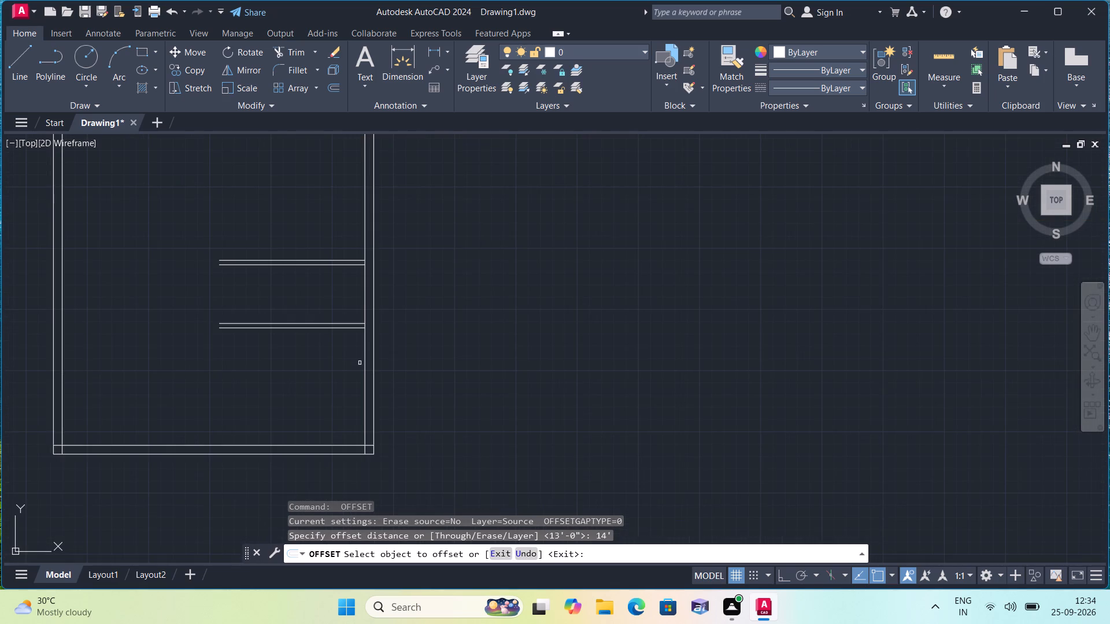
{"action": "left_click", "coordinate": [365, 365]}
{"action": "scroll", "coordinate": [155, 343], "scroll_direction": "down", "scroll_amount": 3}
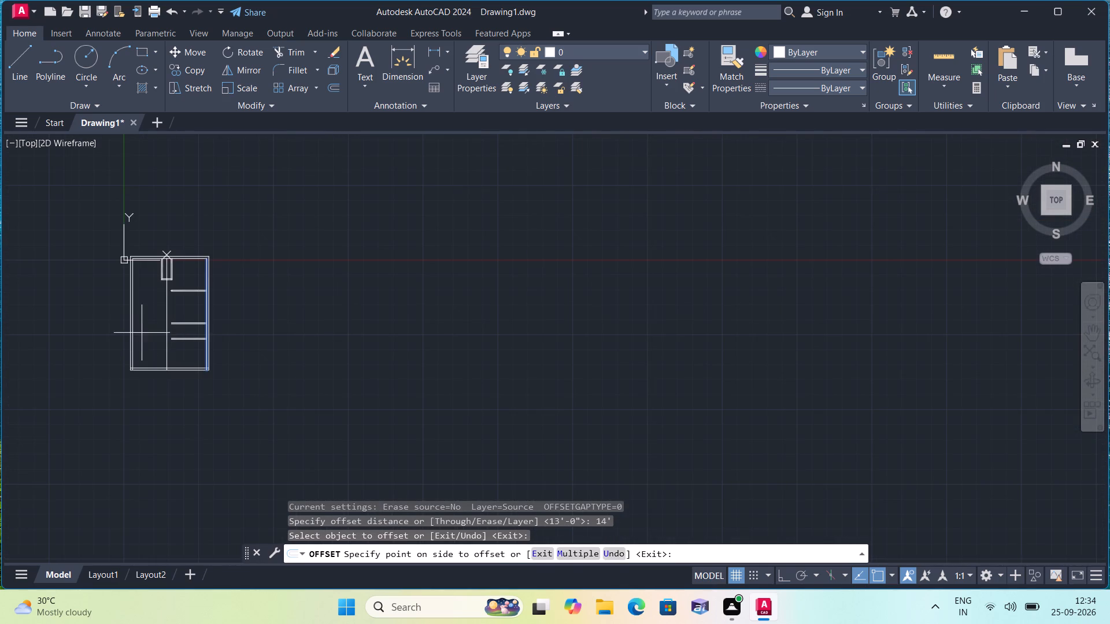
{"action": "scroll", "coordinate": [163, 299], "scroll_direction": "up", "scroll_amount": 2}
{"action": "left_click", "coordinate": [159, 299]}
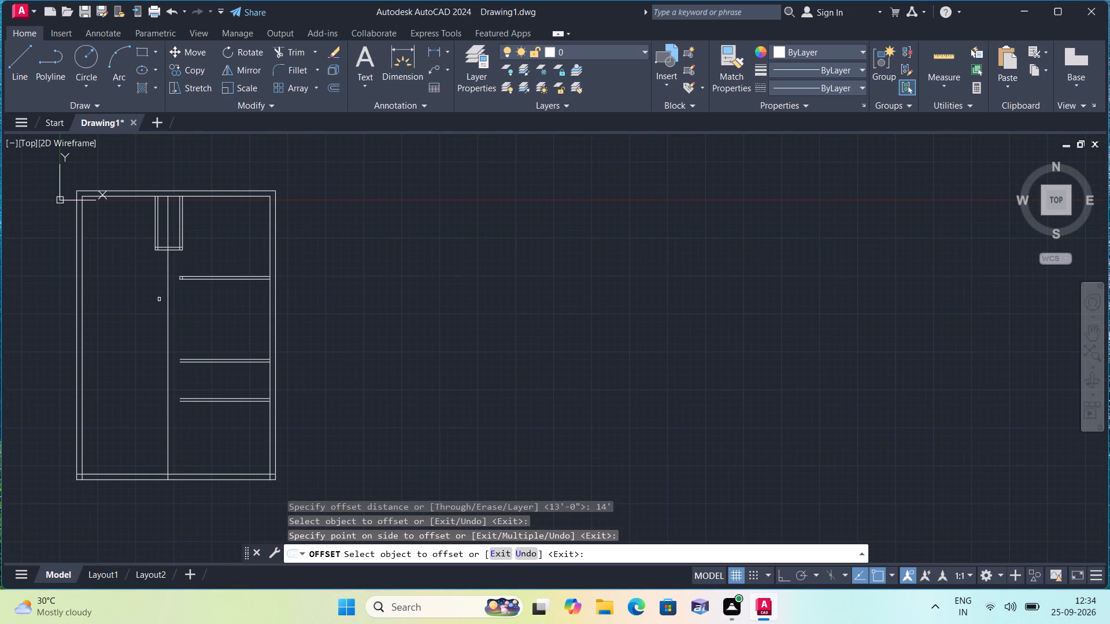
{"action": "key", "text": "space"}
Offset the new vertical partition line 4.5" toward the left wall to form the partition's thickness.
{"action": "key", "text": "space"}
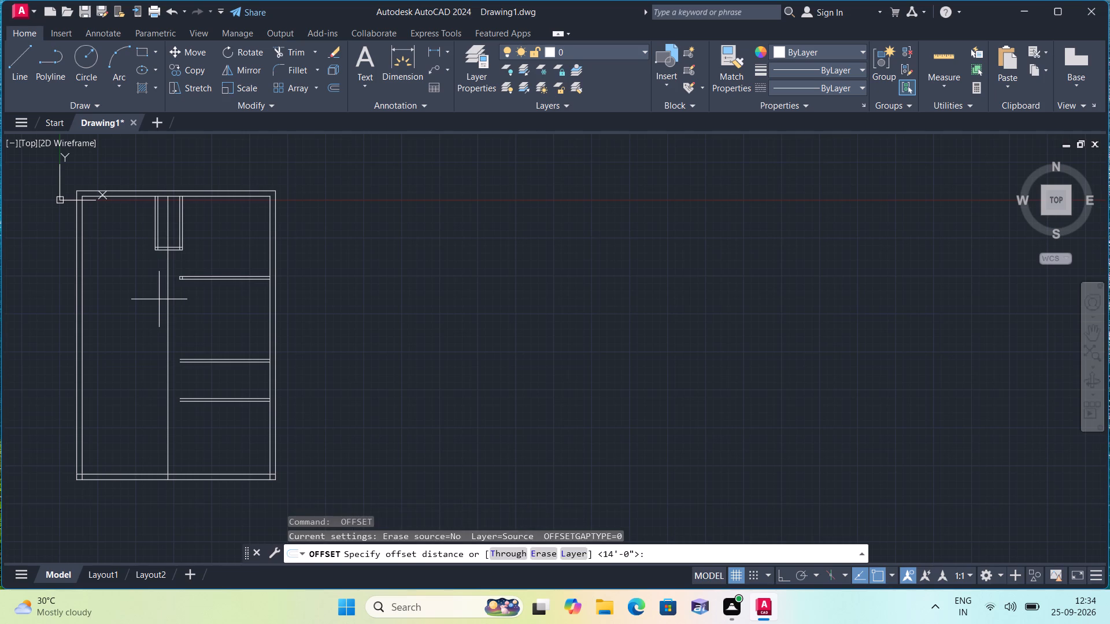
{"action": "key", "text": "4"}
{"action": "type", "text": ".5\""}
{"action": "key", "text": "space"}
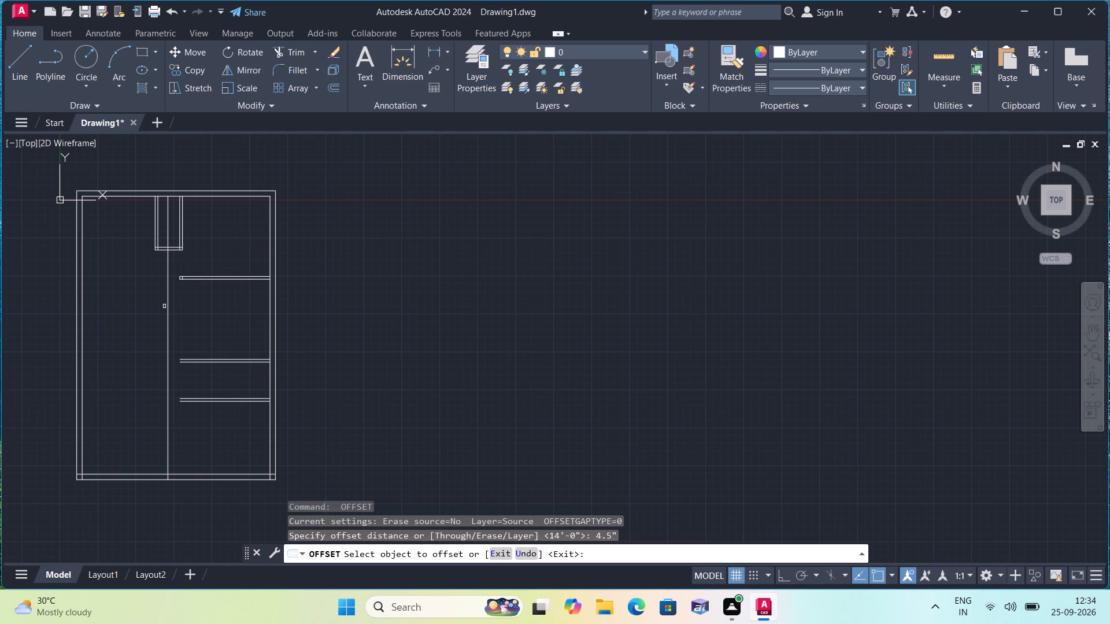
{"action": "left_click", "coordinate": [168, 309]}
{"action": "left_click", "coordinate": [141, 311]}
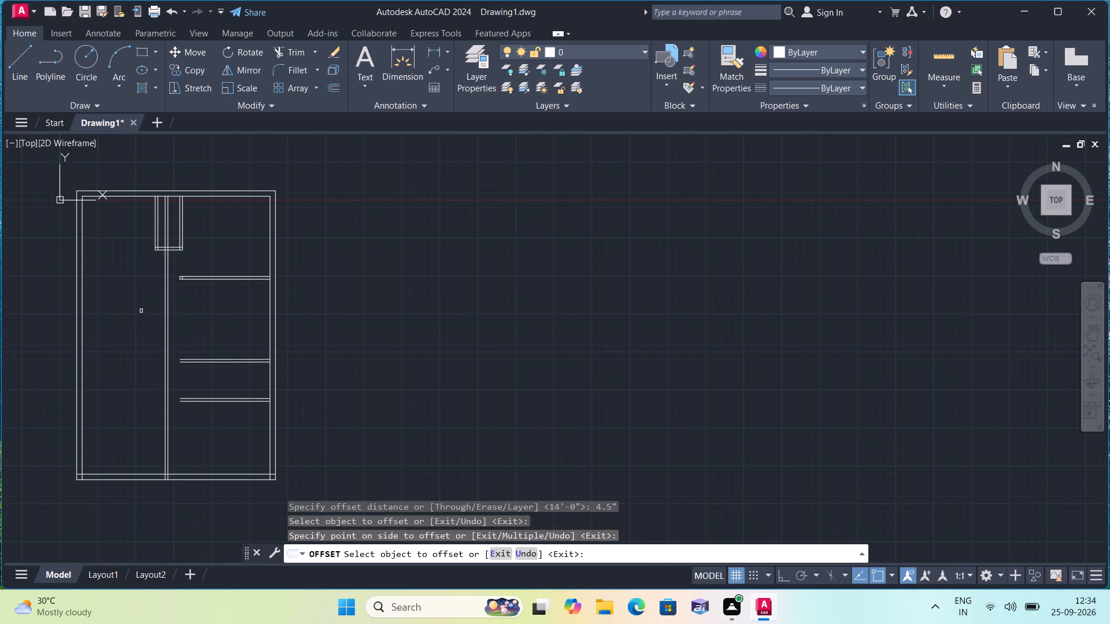
{"action": "key", "text": "space"}
Trim the two vertical partition lines where they run through the small enclosure at the top wall.
{"action": "type", "text": "trim"}
{"action": "key", "text": "space"}
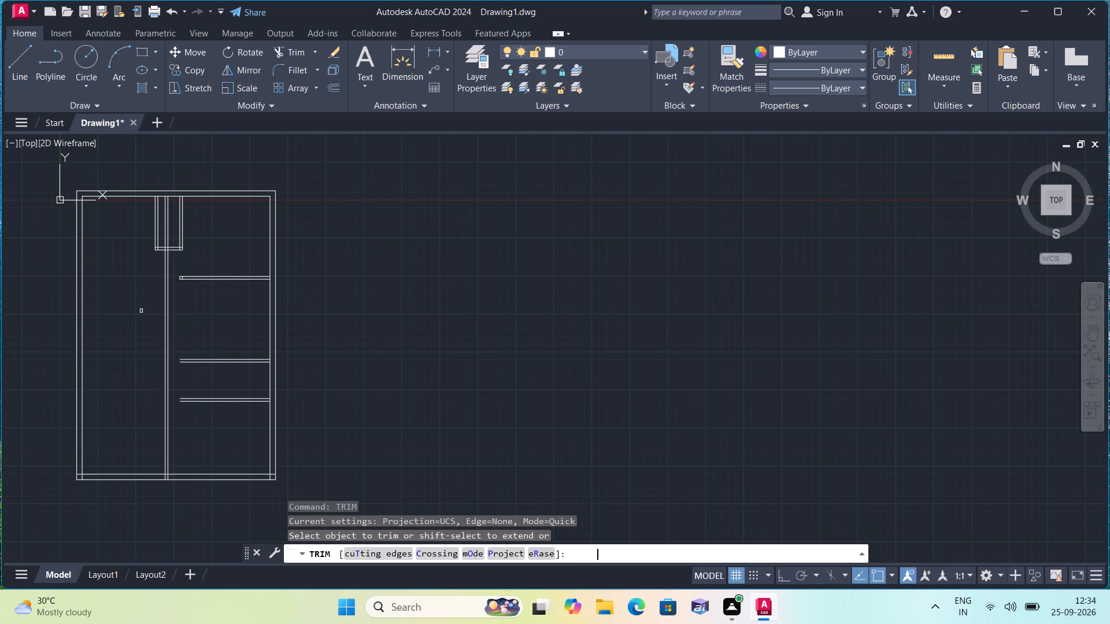
{"action": "scroll", "coordinate": [172, 268], "scroll_direction": "up", "scroll_amount": 1}
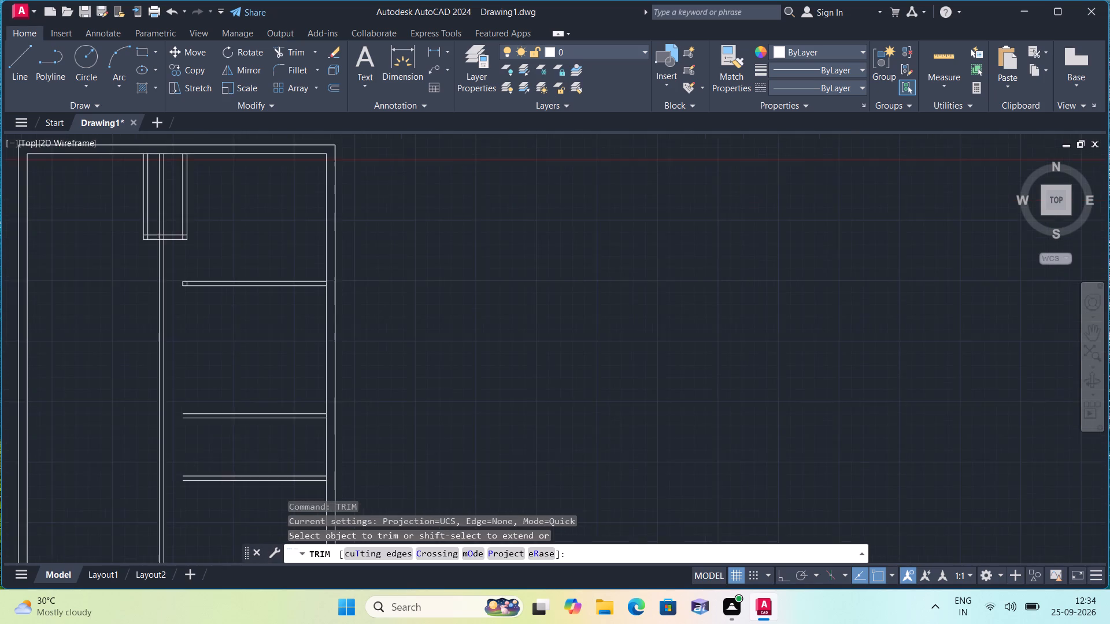
{"action": "scroll", "coordinate": [191, 190], "scroll_direction": "up", "scroll_amount": 1}
{"action": "left_click", "coordinate": [167, 202]}
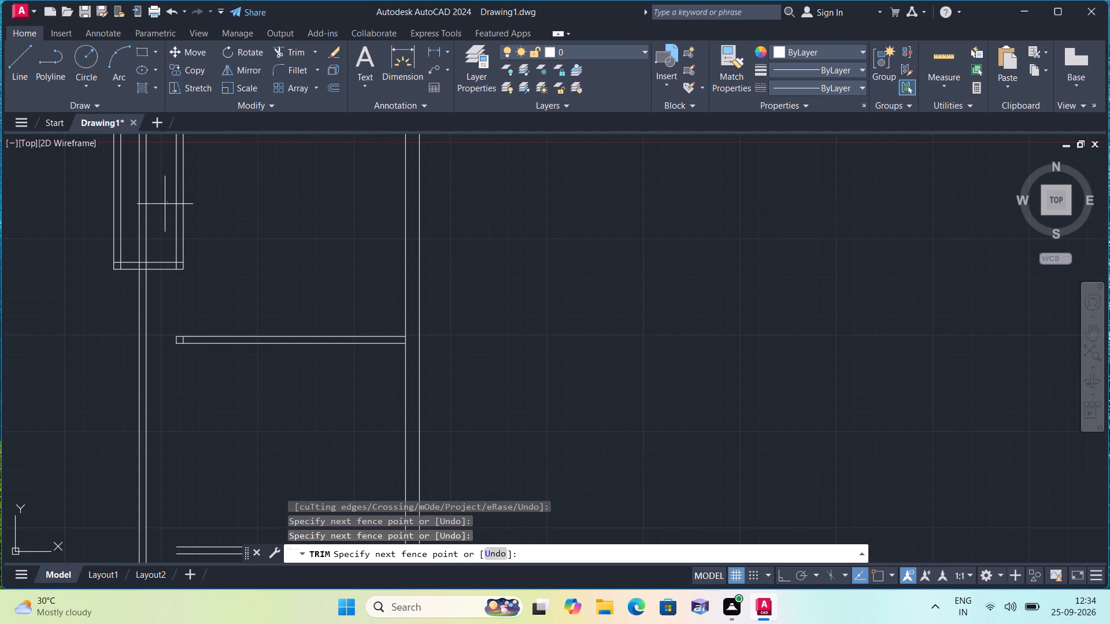
{"action": "left_click", "coordinate": [128, 231]}
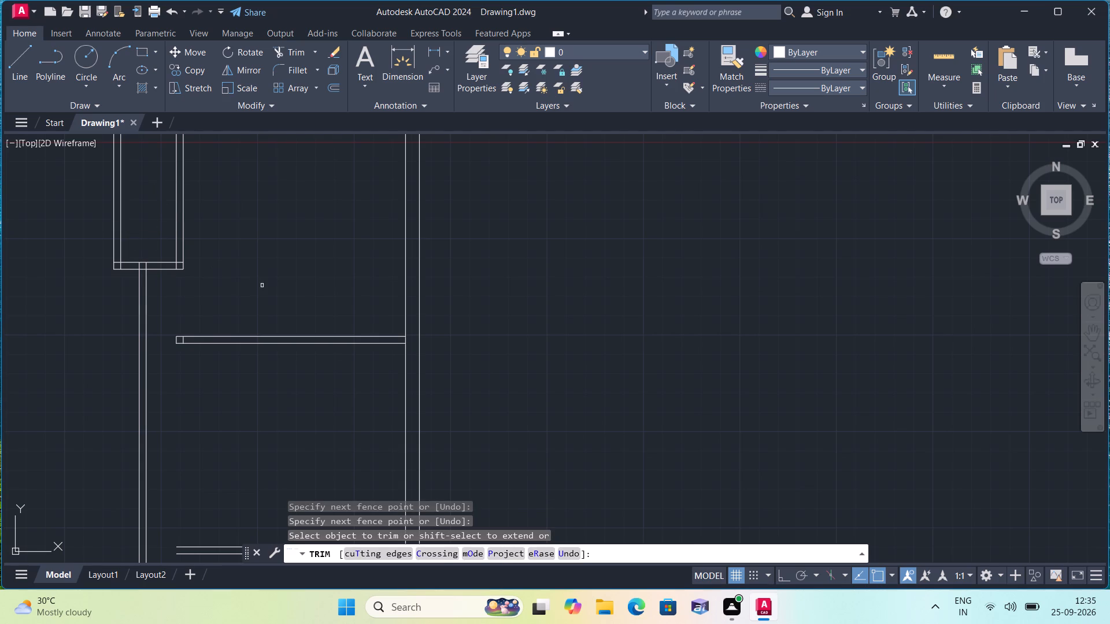
{"action": "key", "text": "Escape"}
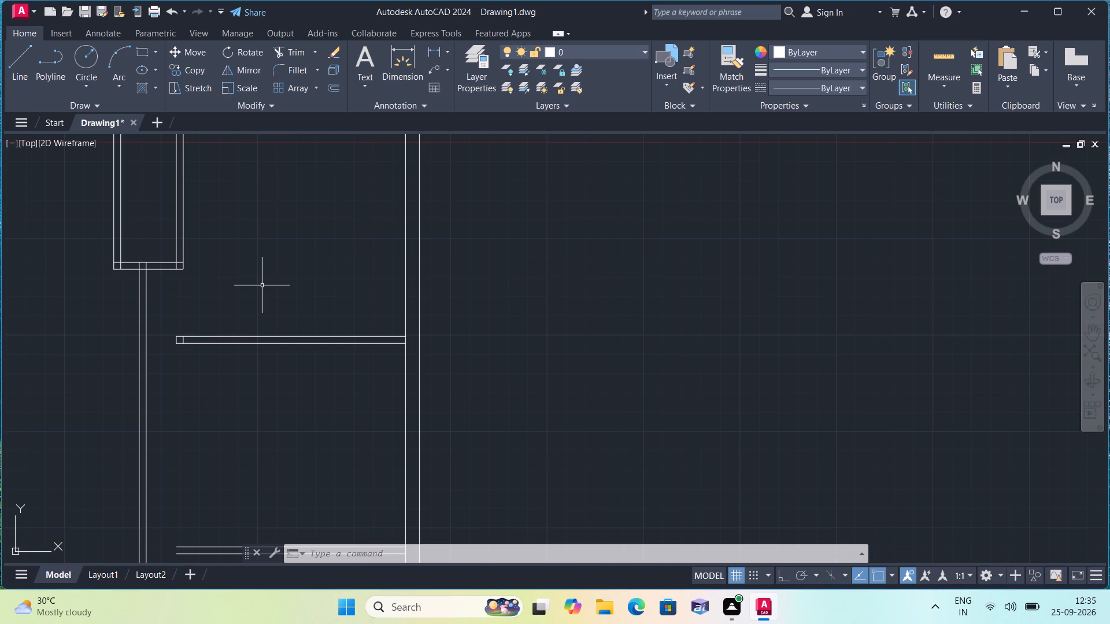
With Ortho on, draw a horizontal line from the long vertical partition's left line to the left wall's outer face, below the lowest right-hand partition.
{"action": "scroll", "coordinate": [233, 349], "scroll_direction": "down", "scroll_amount": 1}
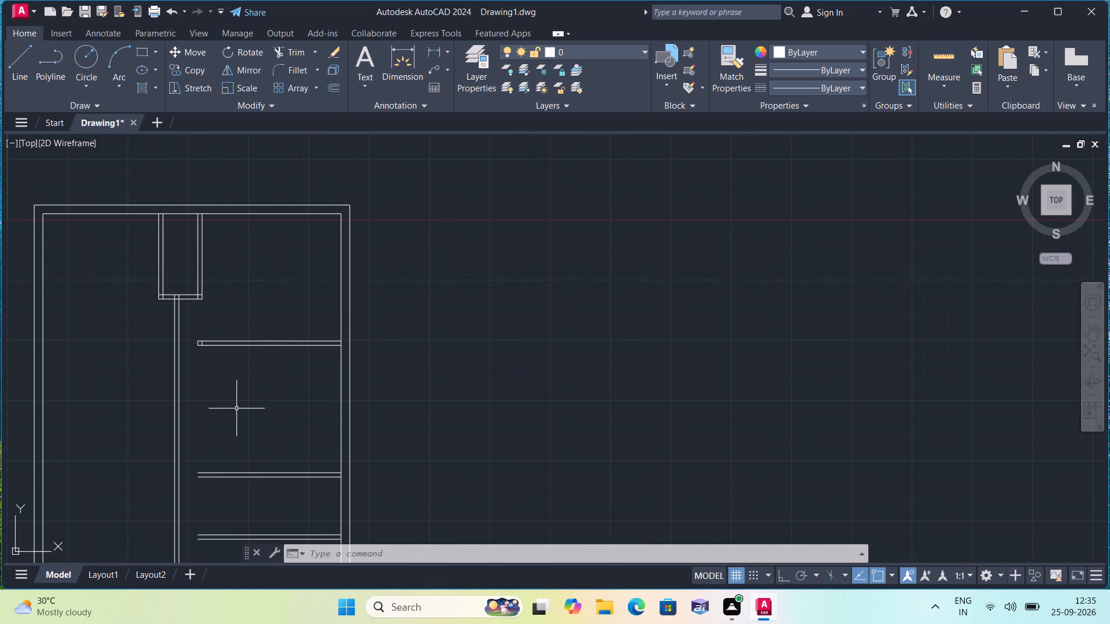
{"action": "middle_click_drag", "start_coordinate": [236, 409], "coordinate": [333, 333]}
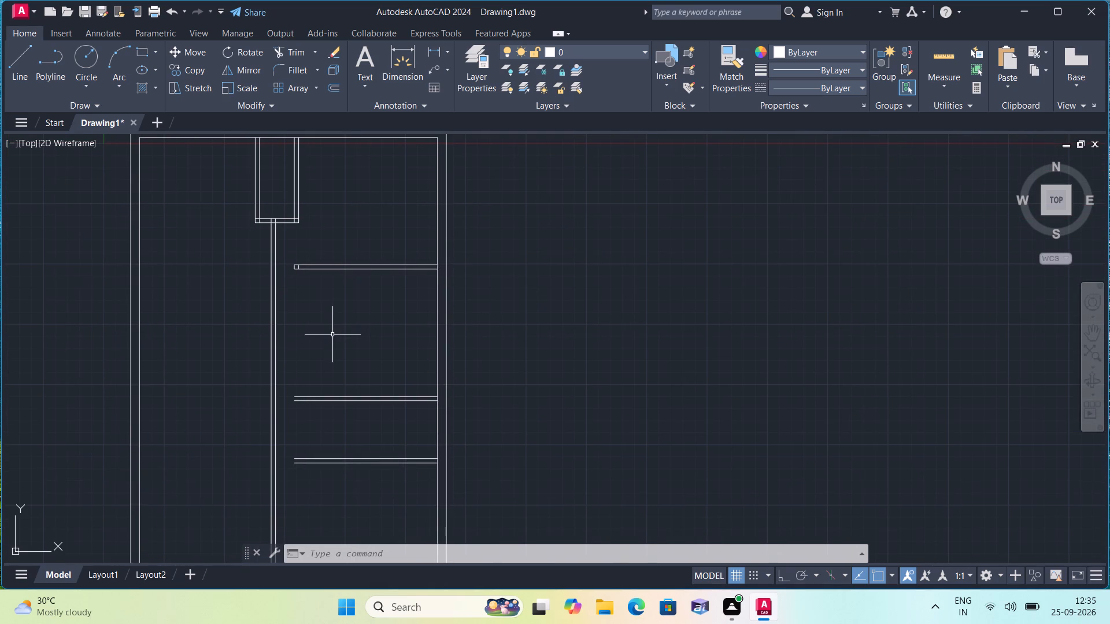
{"action": "scroll", "coordinate": [330, 337], "scroll_direction": "down", "scroll_amount": 1}
{"action": "middle_click_drag", "start_coordinate": [330, 337], "coordinate": [384, 310]}
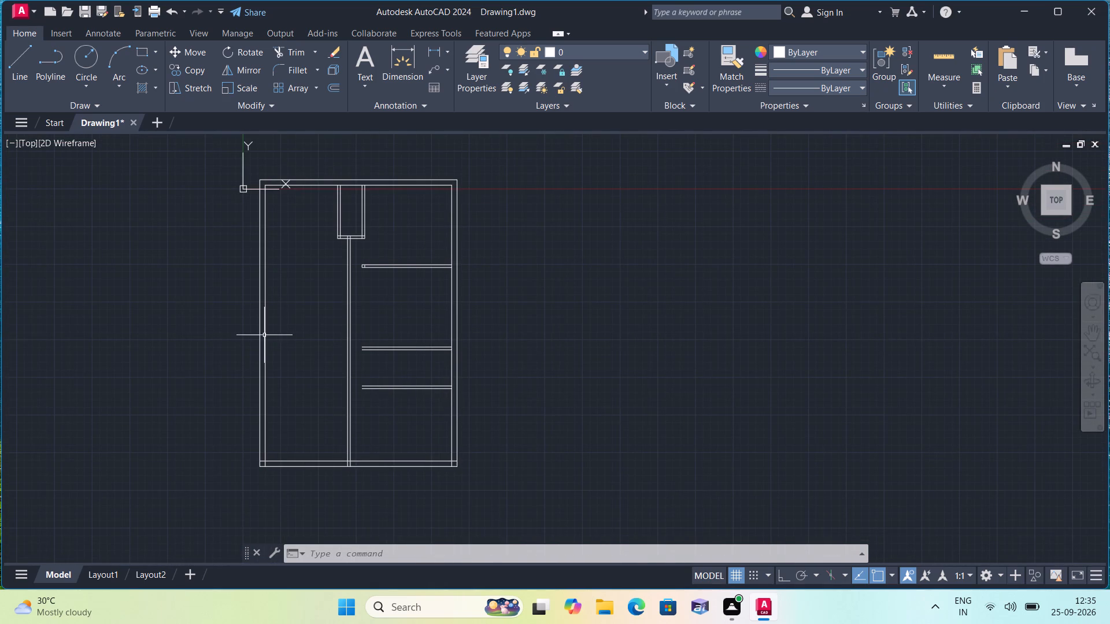
{"action": "scroll", "coordinate": [307, 369], "scroll_direction": "up", "scroll_amount": 1}
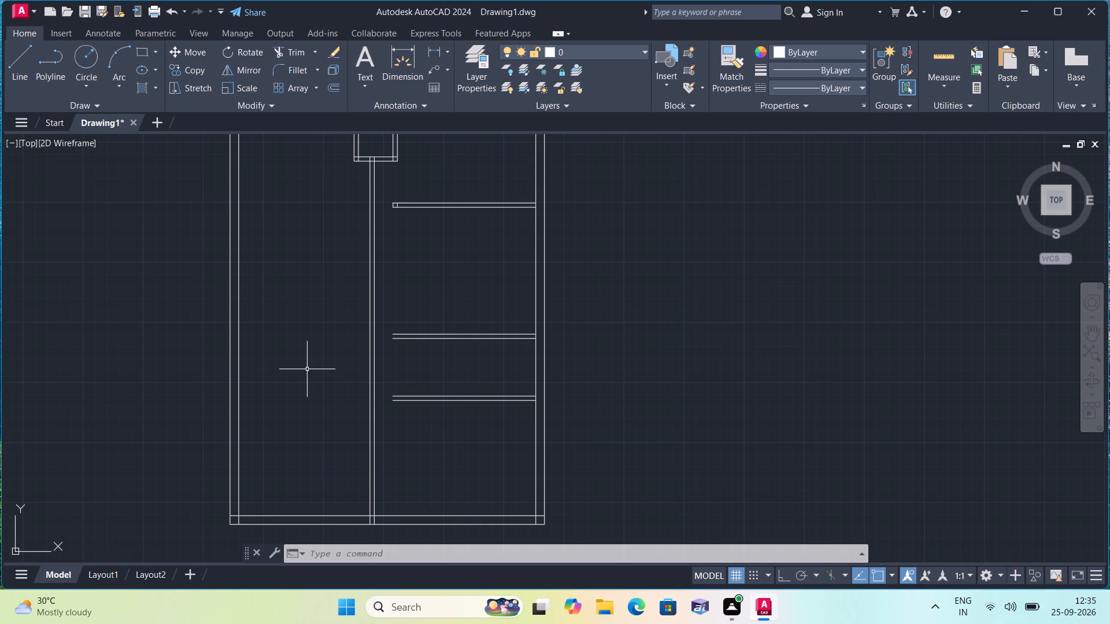
{"action": "type", "text": "l"}
{"action": "key", "text": "space"}
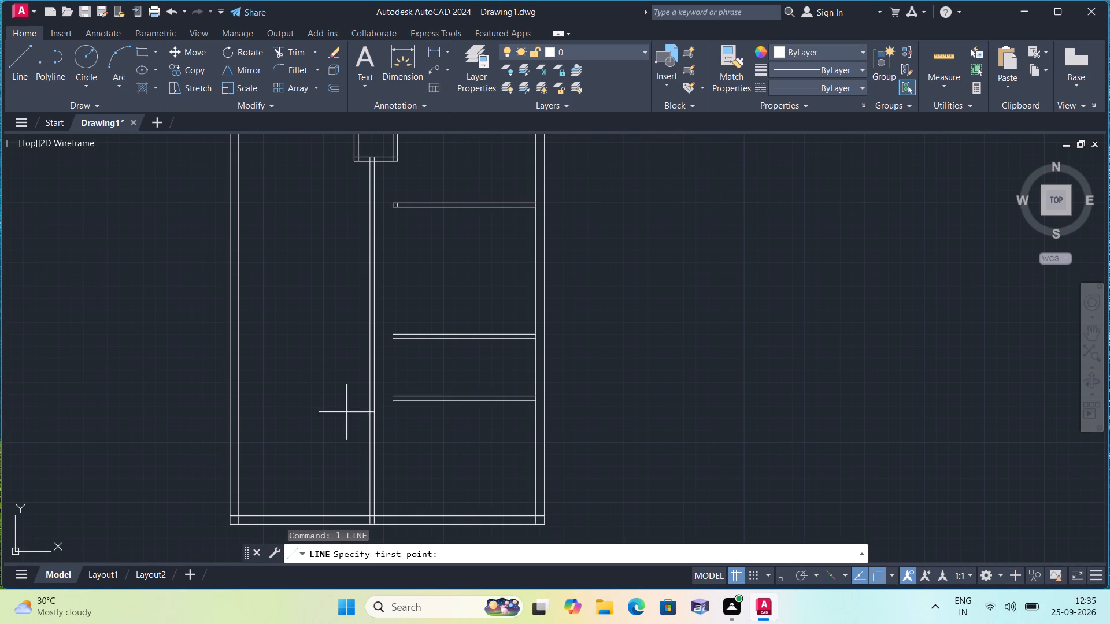
{"action": "key", "text": "F8"}
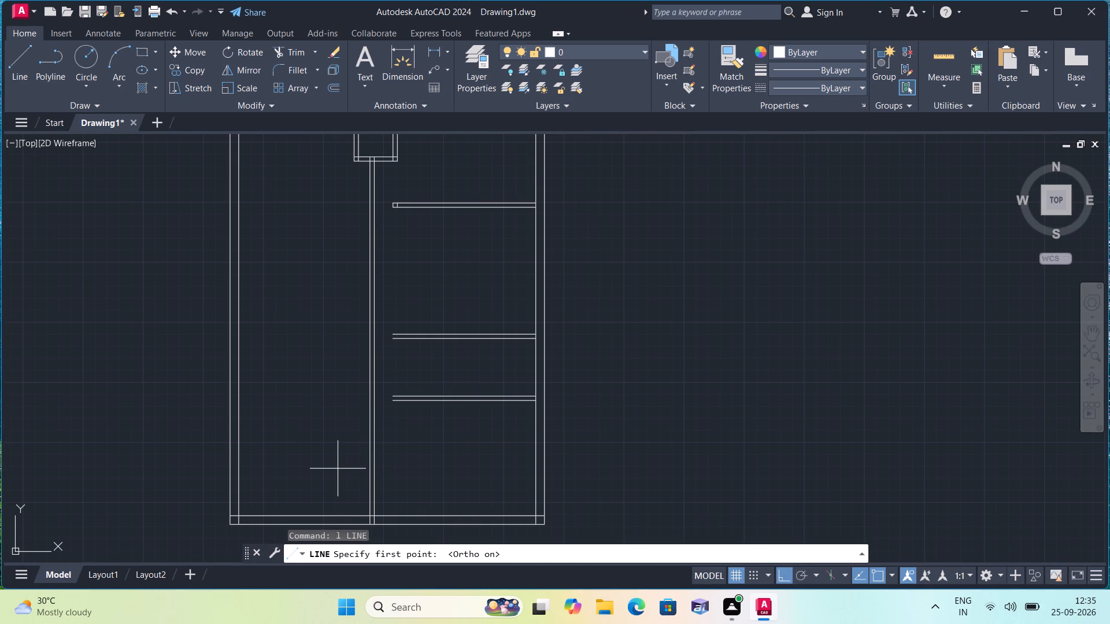
{"action": "left_click", "coordinate": [367, 422]}
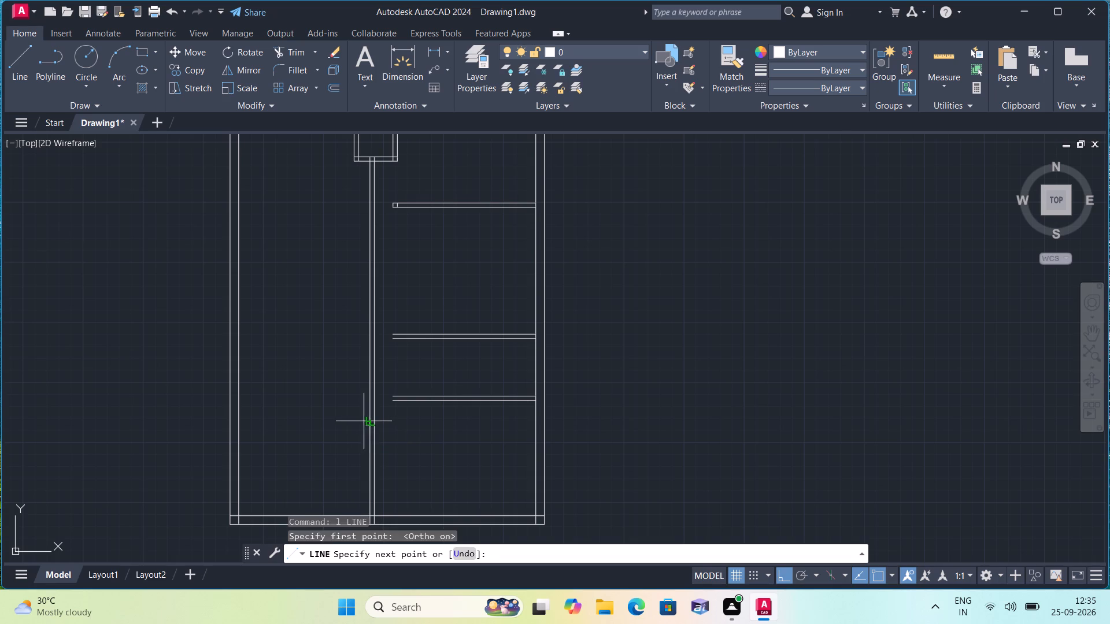
{"action": "scroll", "coordinate": [248, 425], "scroll_direction": "up", "scroll_amount": 1}
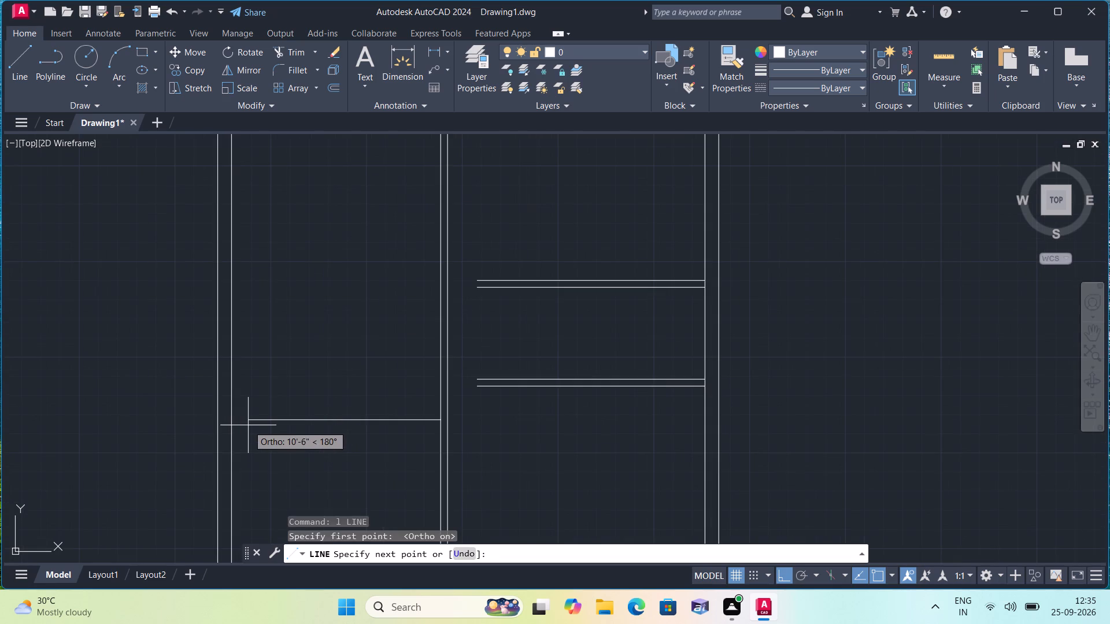
{"action": "left_click", "coordinate": [216, 419]}
{"action": "key", "text": "space"}
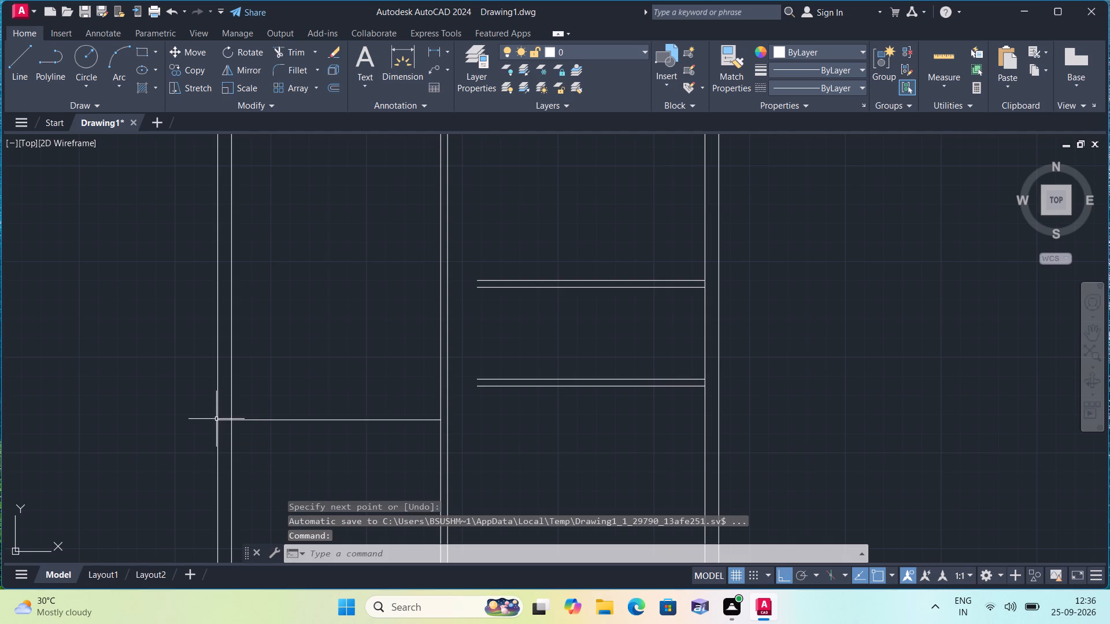
Offset the new horizontal line 9" downward to form the left-side cross wall's thickness.
{"action": "type", "text": "offset 9"}
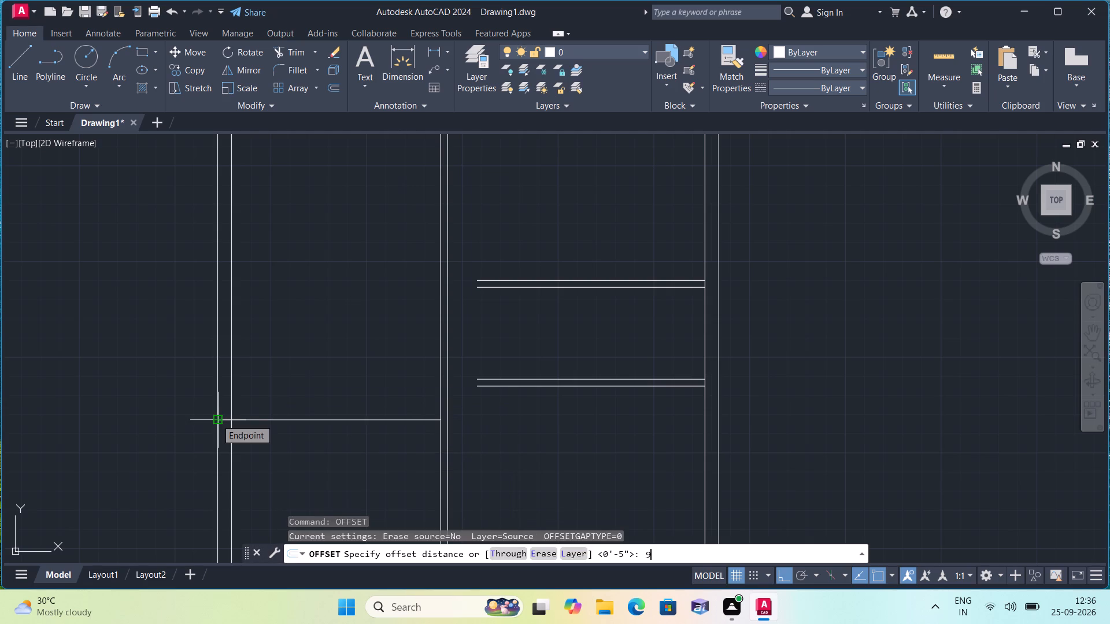
{"action": "key", "text": "shift+quotedbl"}
{"action": "key", "text": "space"}
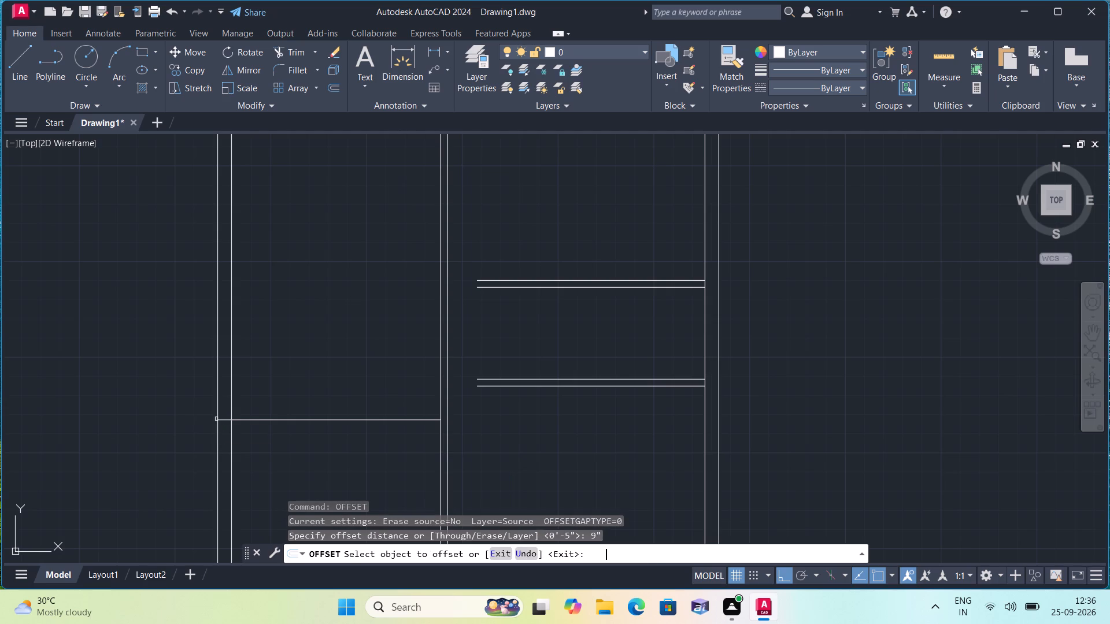
{"action": "left_click", "coordinate": [247, 420]}
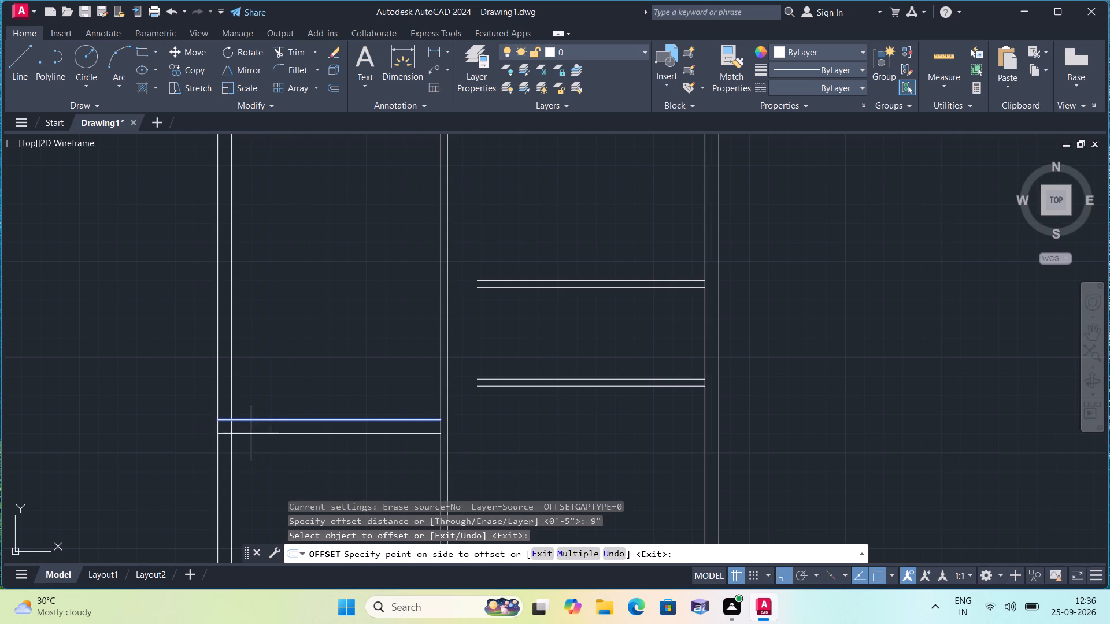
{"action": "left_click", "coordinate": [258, 445]}
{"action": "key", "text": "space"}
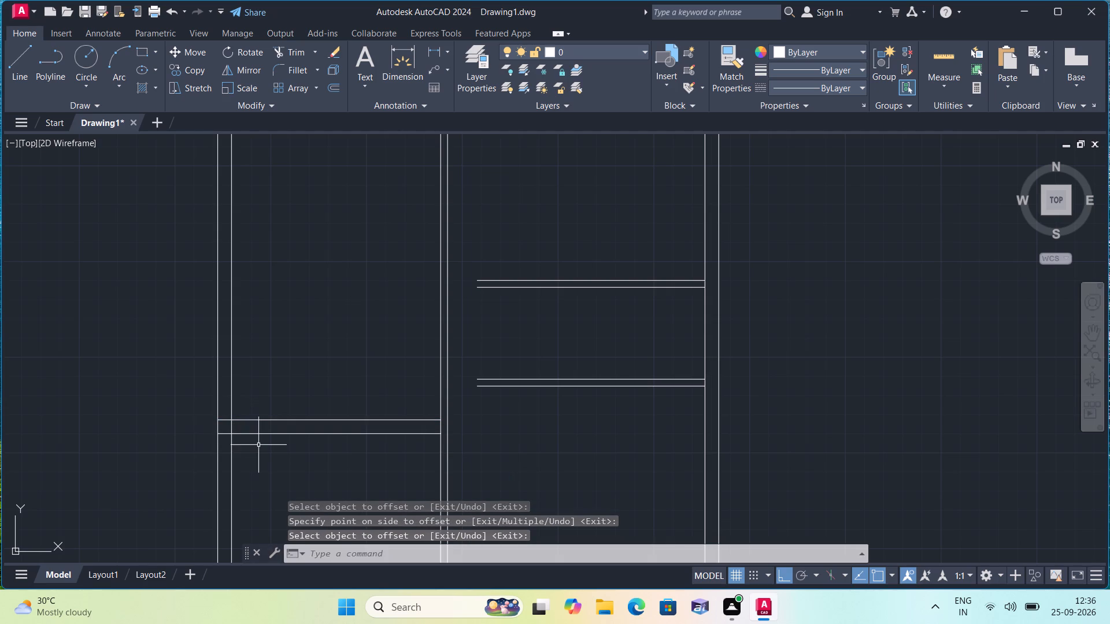
Extend both lines of the left-side cross wall to the long vertical partition's right line.
{"action": "type", "text": "extend"}
{"action": "key", "text": "space"}
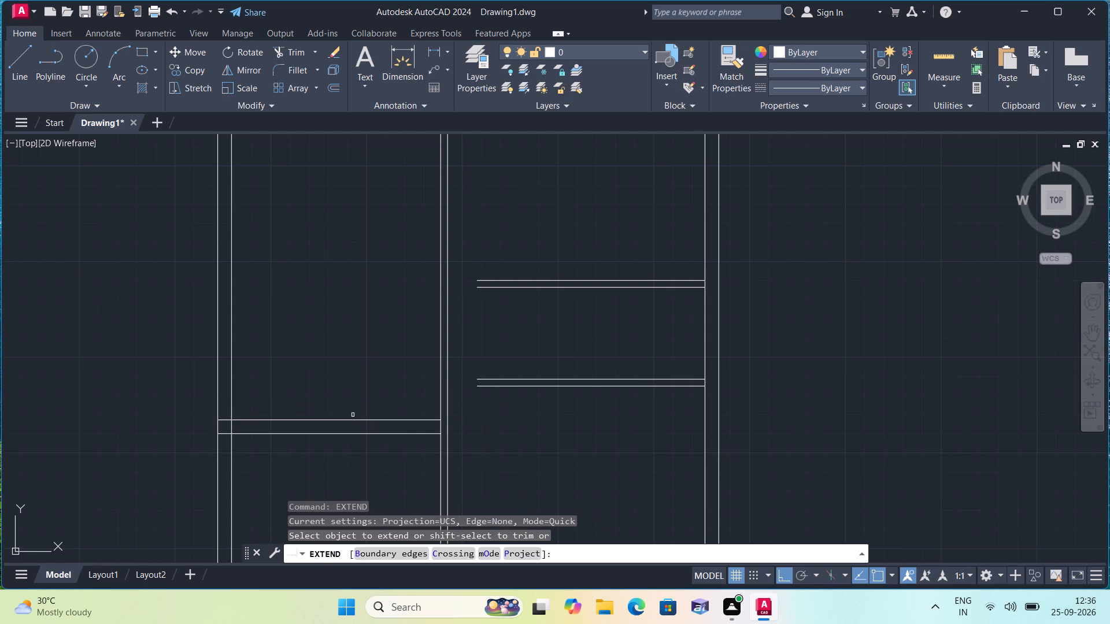
{"action": "left_click", "coordinate": [353, 415]}
{"action": "left_click", "coordinate": [403, 480]}
Extend the lines of the two lower right-hand partitions through to the long vertical partition's left line.
{"action": "scroll", "coordinate": [403, 480], "scroll_direction": "down", "scroll_amount": 1}
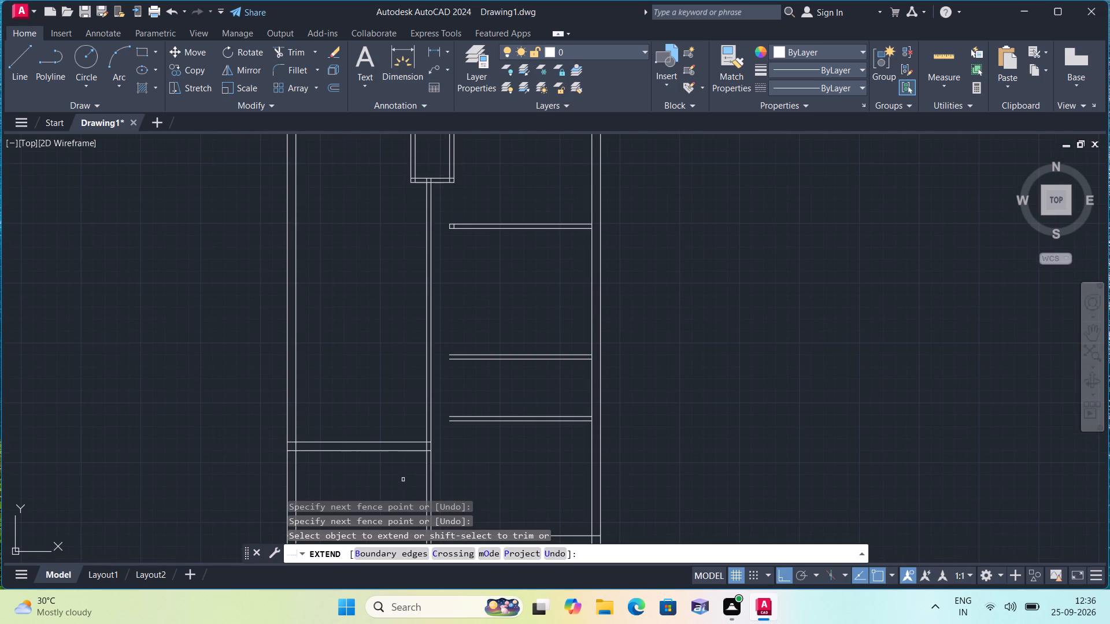
{"action": "left_click", "coordinate": [487, 343]}
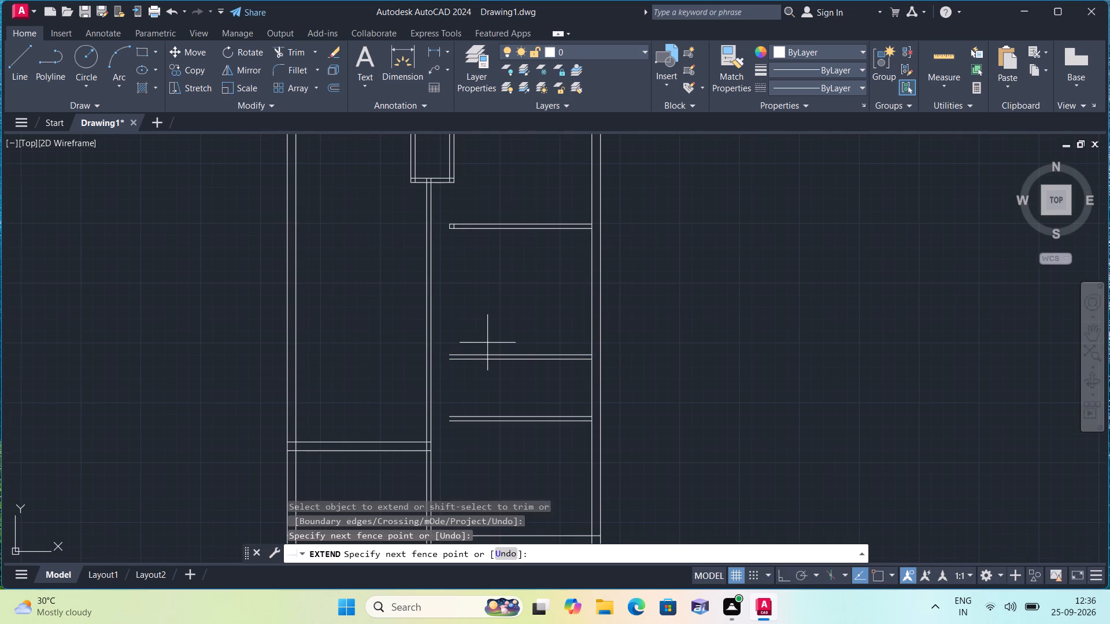
{"action": "left_click", "coordinate": [503, 445]}
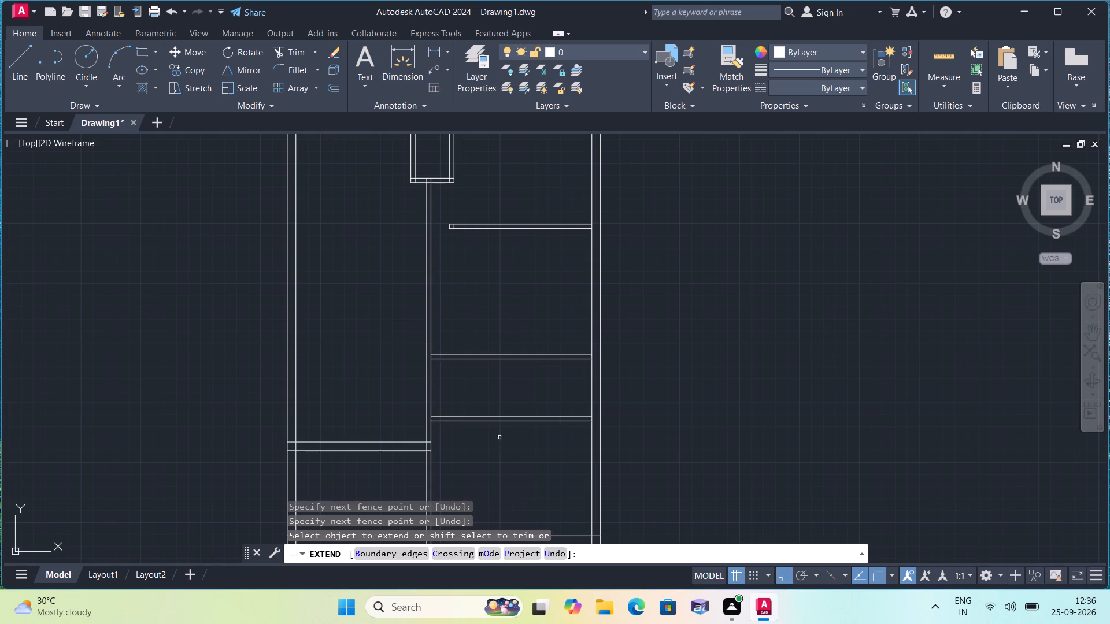
{"action": "left_click", "coordinate": [455, 297]}
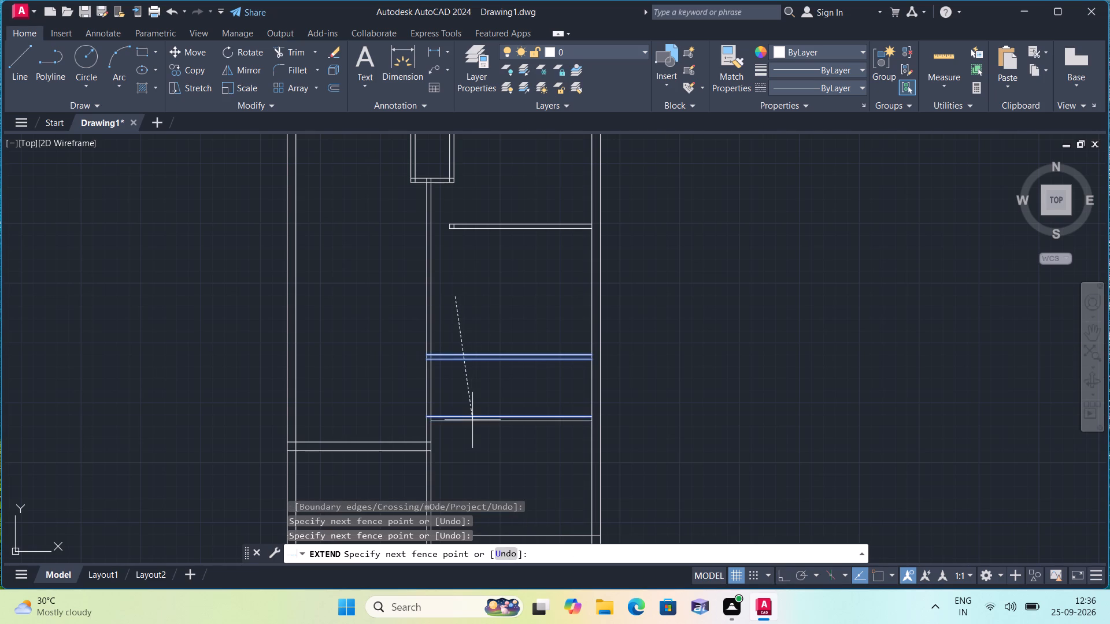
{"action": "left_click", "coordinate": [471, 429]}
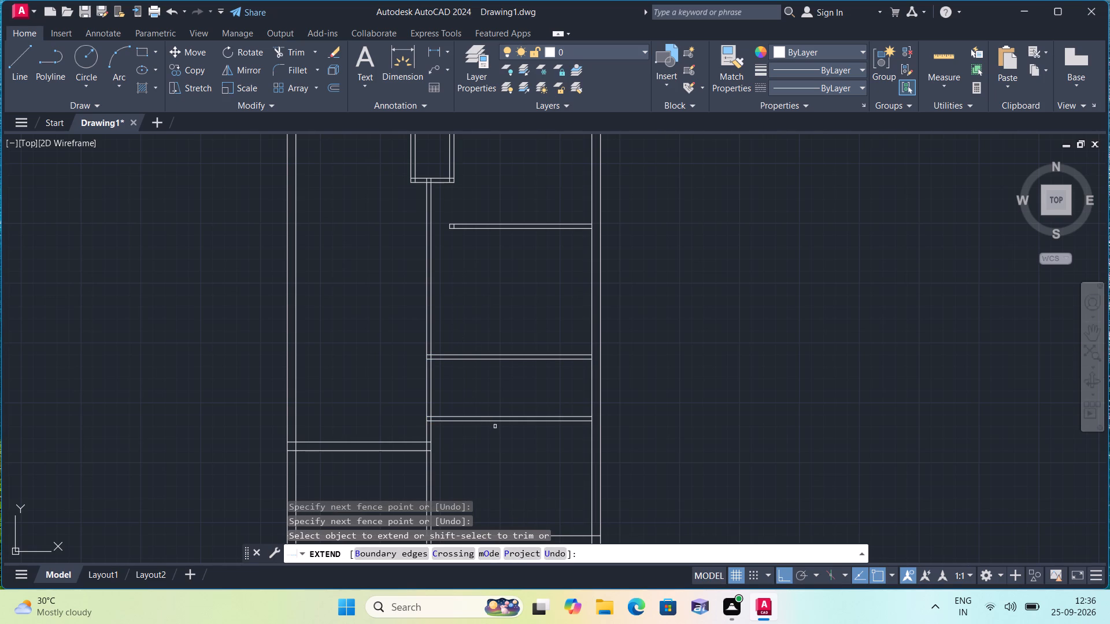
{"action": "key", "text": "Escape"}
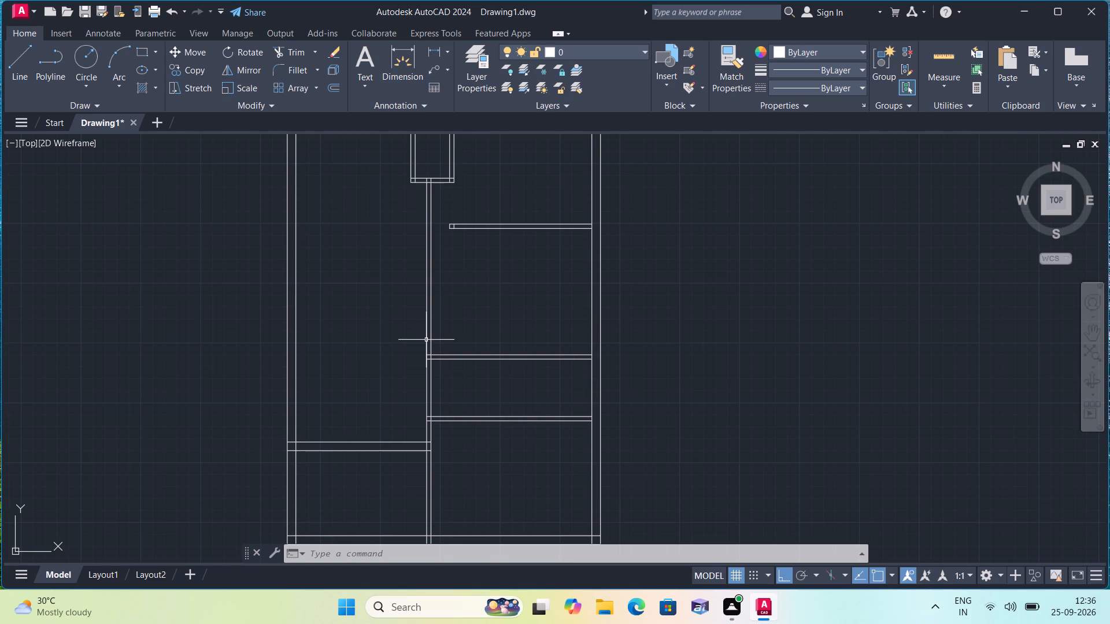
Look over the whole floor plan, examining the room layout and the area around the top-wall enclosure.
{"action": "scroll", "coordinate": [392, 347], "scroll_direction": "down", "scroll_amount": 1}
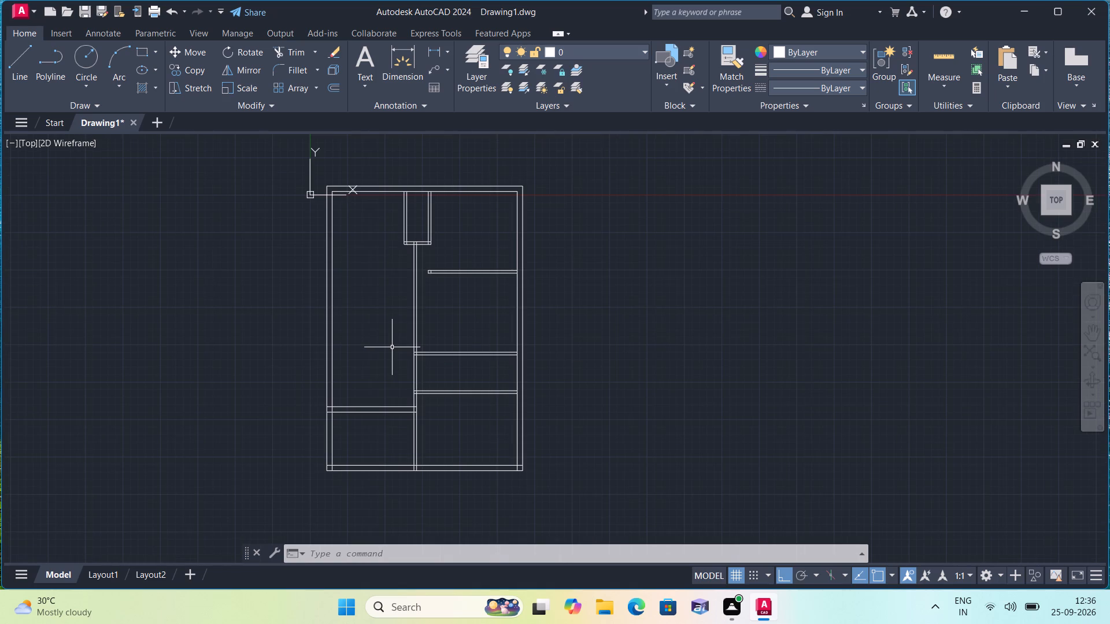
{"action": "middle_click_drag", "start_coordinate": [388, 340], "coordinate": [375, 425]}
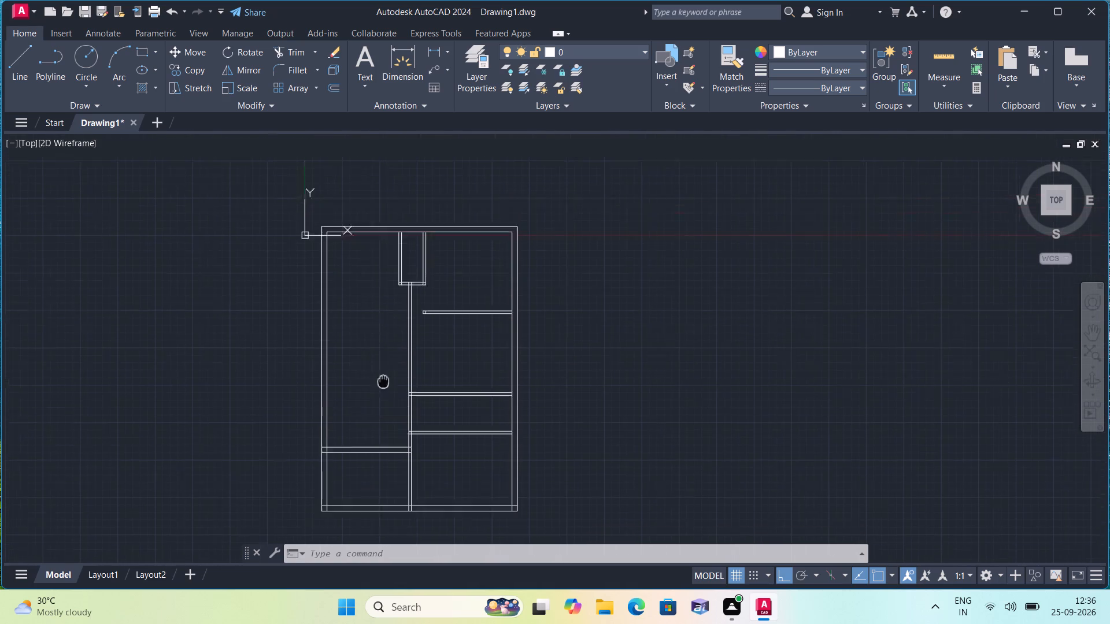
{"action": "middle_click_drag", "start_coordinate": [375, 425], "coordinate": [373, 434]}
{"action": "scroll", "coordinate": [335, 337], "scroll_direction": "down", "scroll_amount": 1}
{"action": "middle_click_drag", "start_coordinate": [335, 337], "coordinate": [335, 400]}
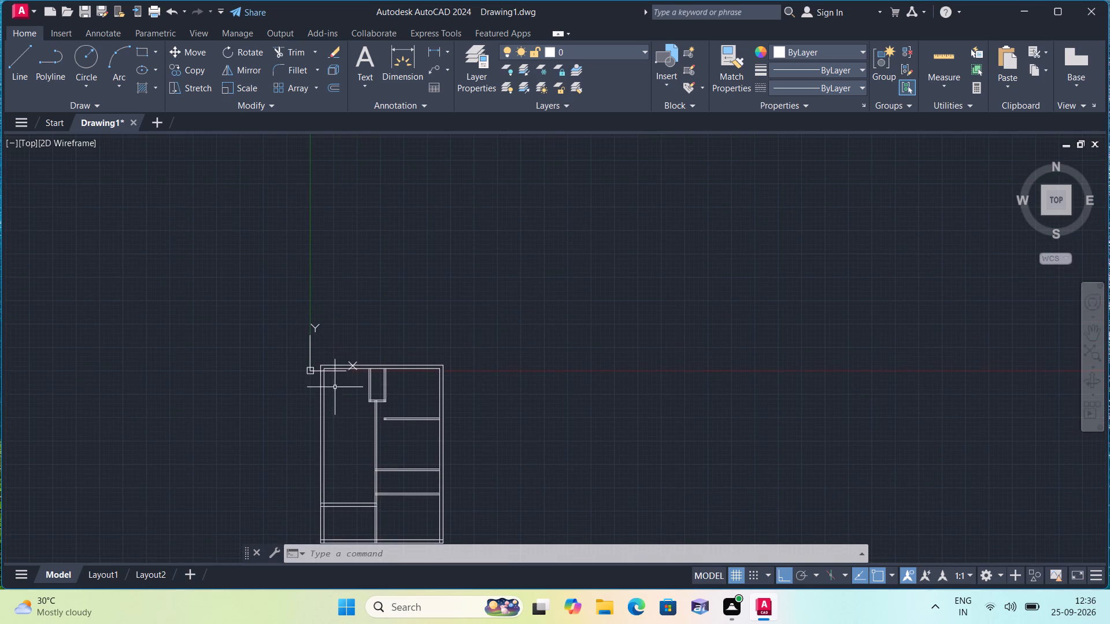
{"action": "scroll", "coordinate": [332, 352], "scroll_direction": "up", "scroll_amount": 2}
{"action": "scroll", "coordinate": [345, 441], "scroll_direction": "up", "scroll_amount": 1}
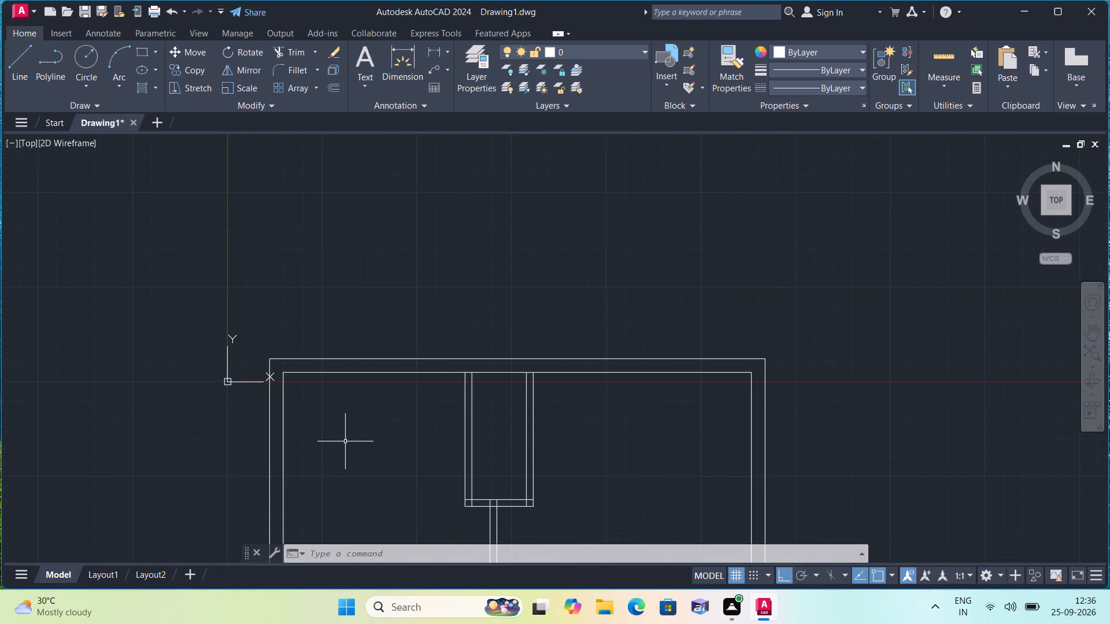
{"action": "middle_click", "coordinate": [375, 440]}
{"action": "middle_click_drag", "start_coordinate": [390, 449], "coordinate": [332, 337]}
{"action": "scroll", "coordinate": [341, 358], "scroll_direction": "down", "scroll_amount": 1}
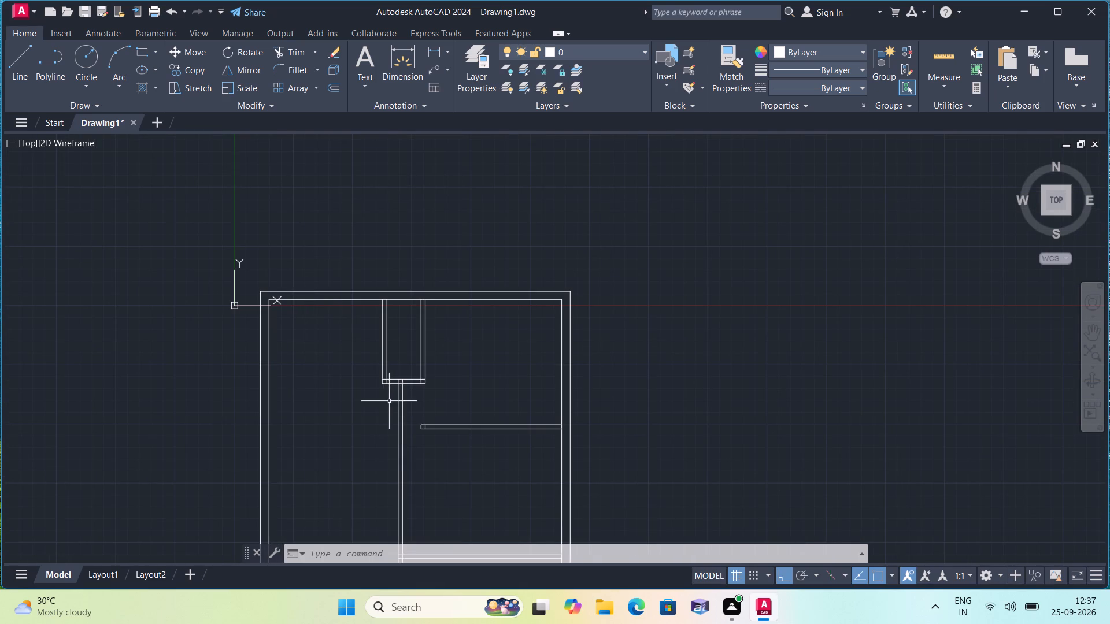
{"action": "middle_click_drag", "start_coordinate": [424, 451], "coordinate": [380, 355]}
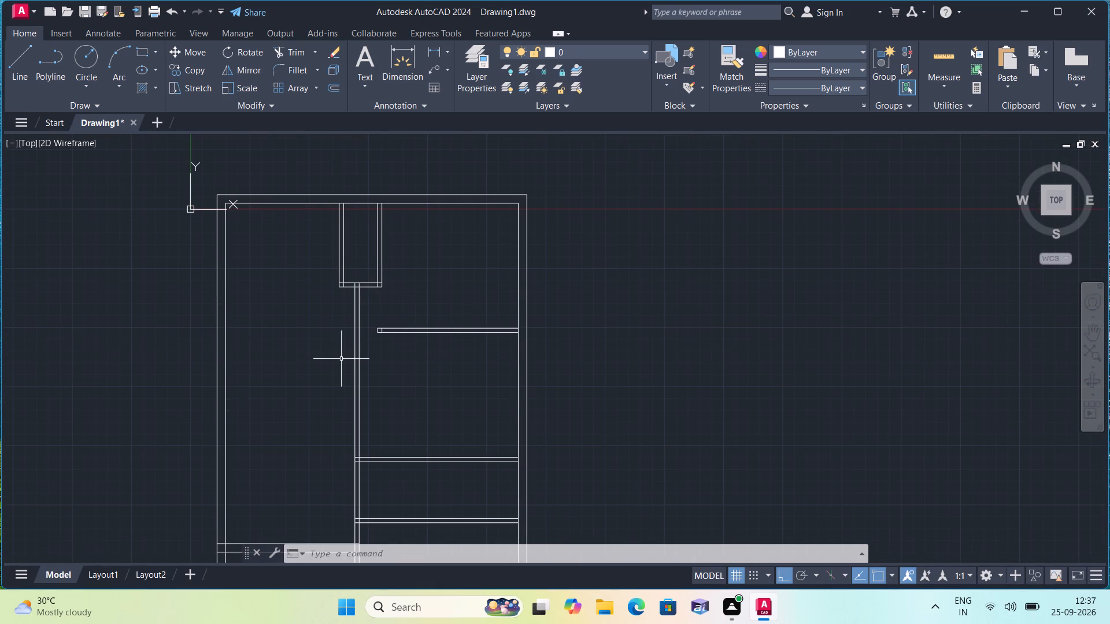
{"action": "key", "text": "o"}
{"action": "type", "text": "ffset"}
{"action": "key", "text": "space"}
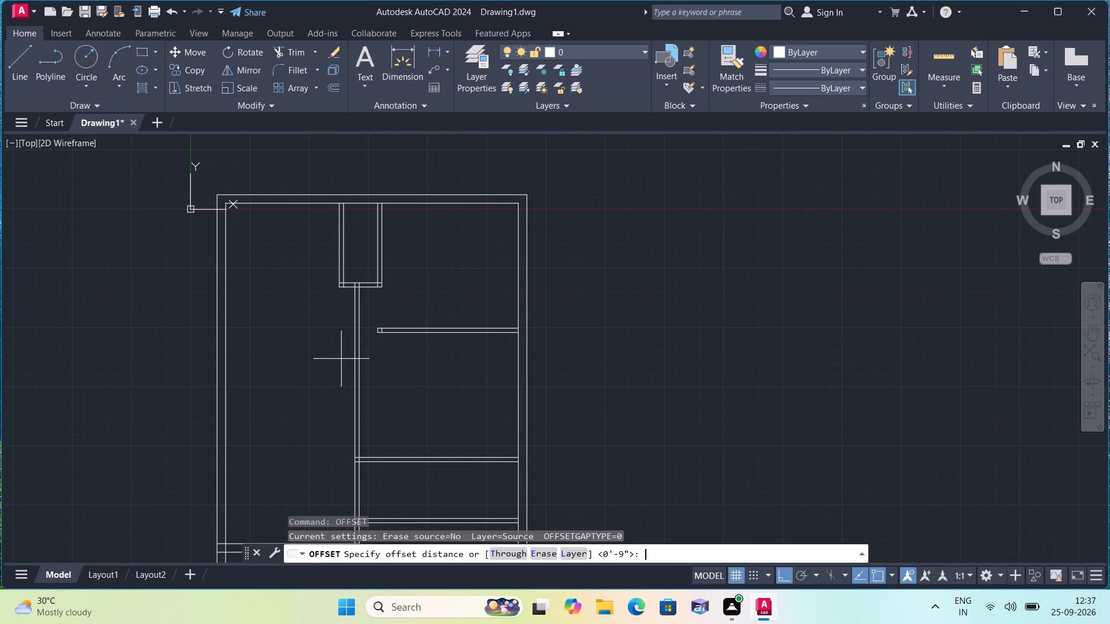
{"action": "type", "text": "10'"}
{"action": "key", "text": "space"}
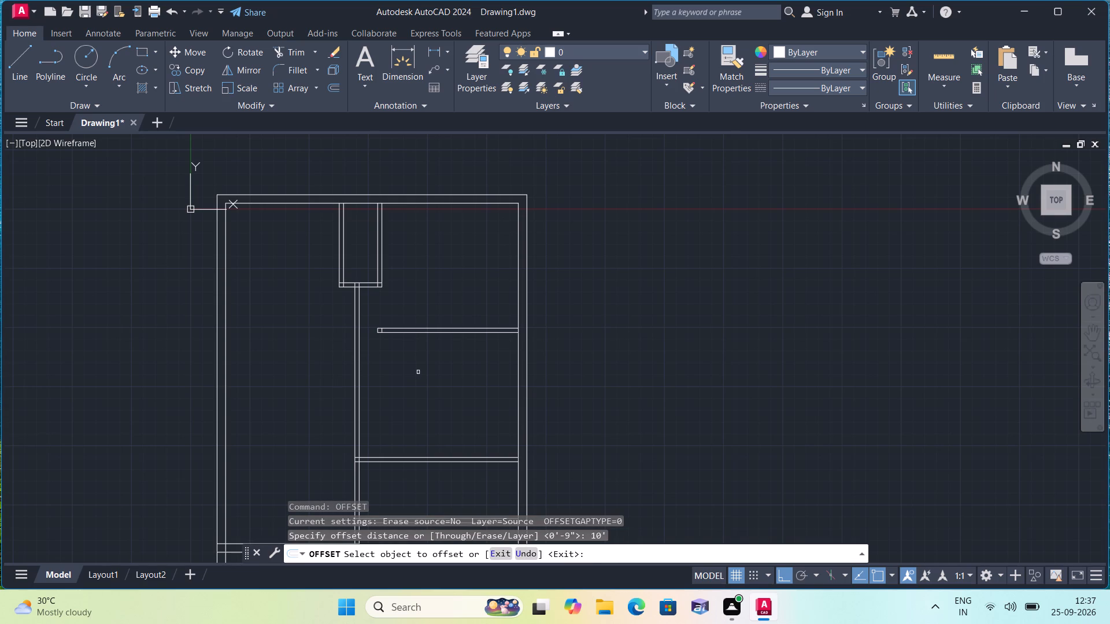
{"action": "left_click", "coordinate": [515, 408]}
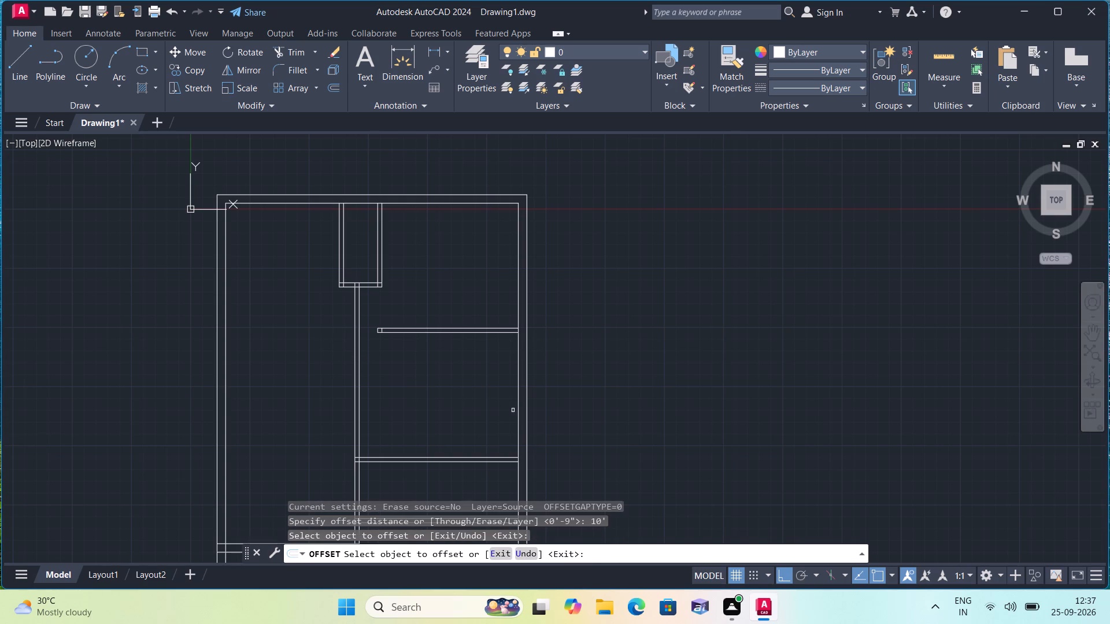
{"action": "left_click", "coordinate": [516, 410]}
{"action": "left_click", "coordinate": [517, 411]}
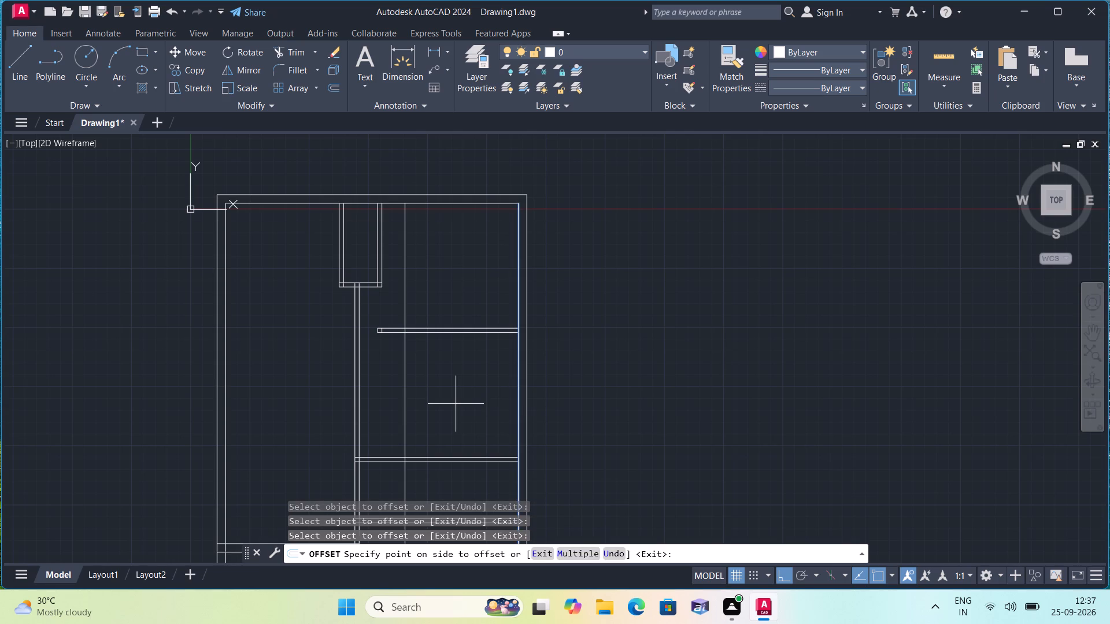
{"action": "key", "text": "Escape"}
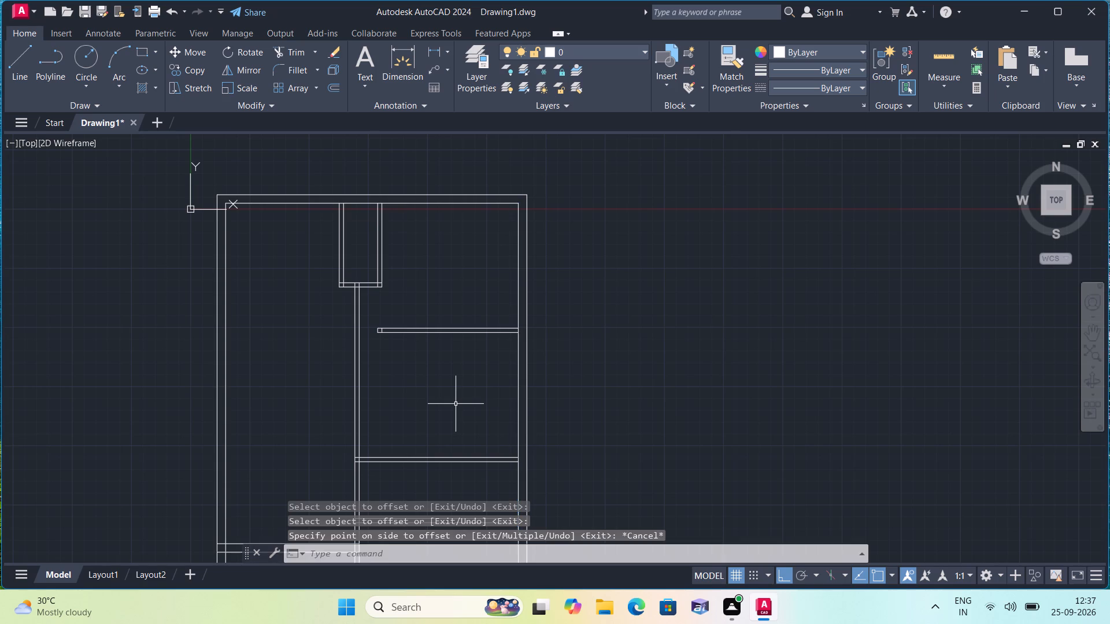
Offset the right wall's inner line 11' into the plan to place a new vertical partition line.
{"action": "key", "text": "space"}
{"action": "type", "text": "11'"}
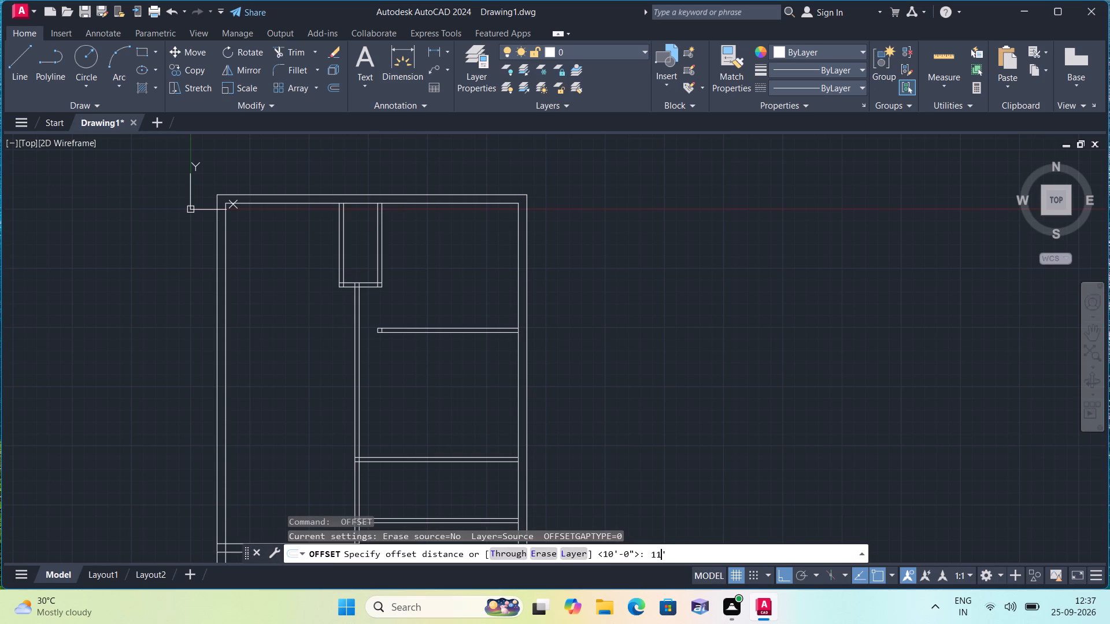
{"action": "key", "text": "space"}
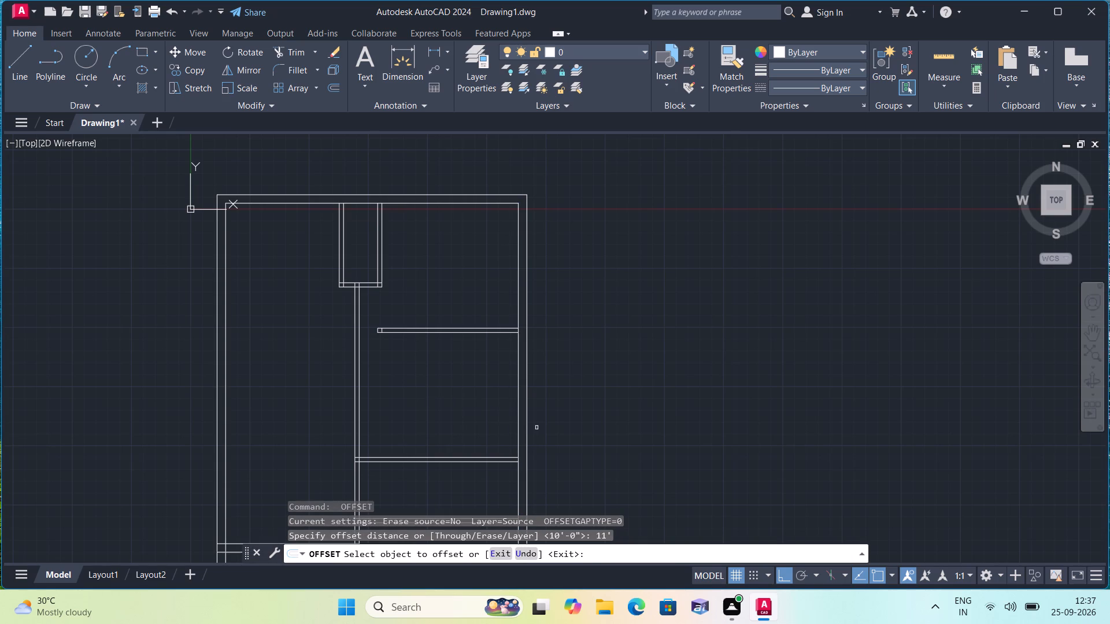
{"action": "left_click", "coordinate": [515, 418]}
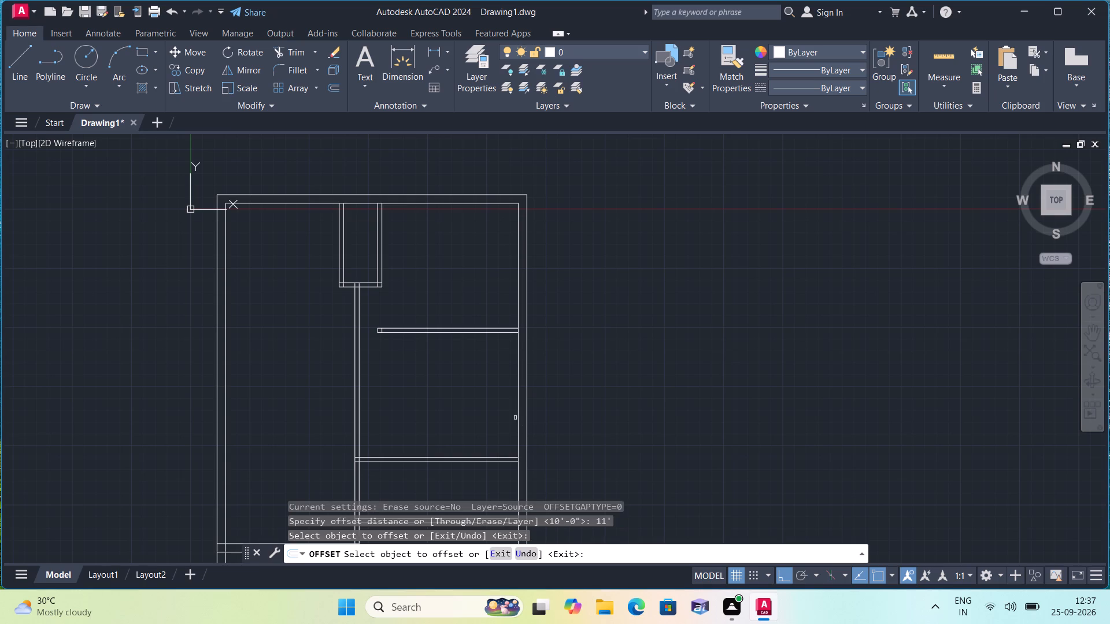
{"action": "left_click", "coordinate": [518, 422]}
{"action": "left_click", "coordinate": [451, 416]}
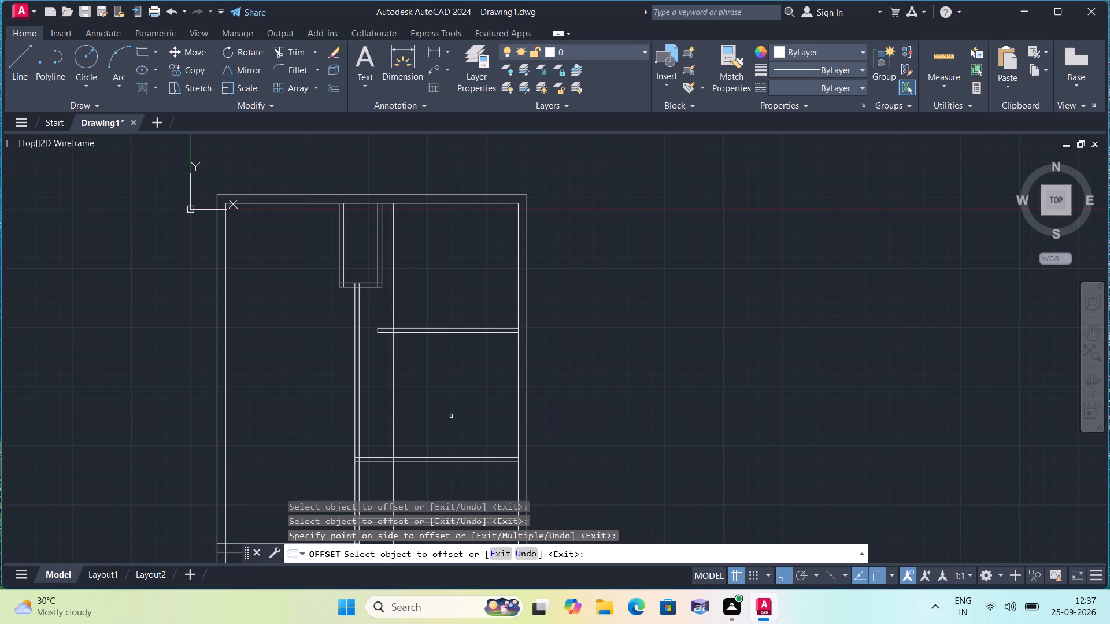
{"action": "key", "text": "space"}
Offset the new vertical line 4.5" toward the long vertical partition to form the partition's thickness.
{"action": "key", "text": "space"}
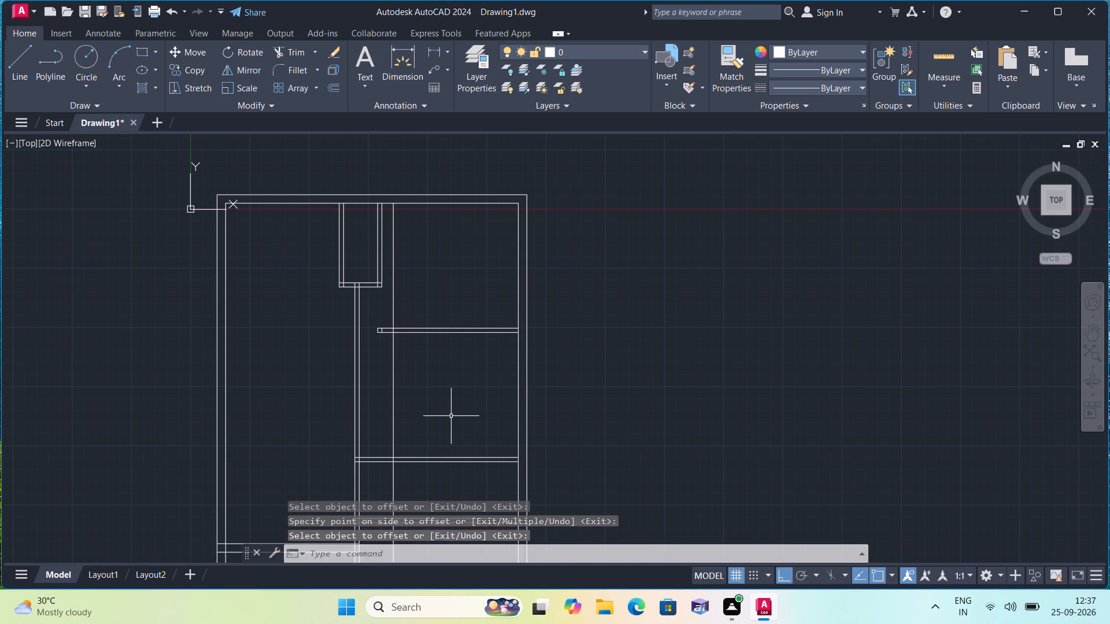
{"action": "type", "text": "4.5\""}
{"action": "key", "text": "space"}
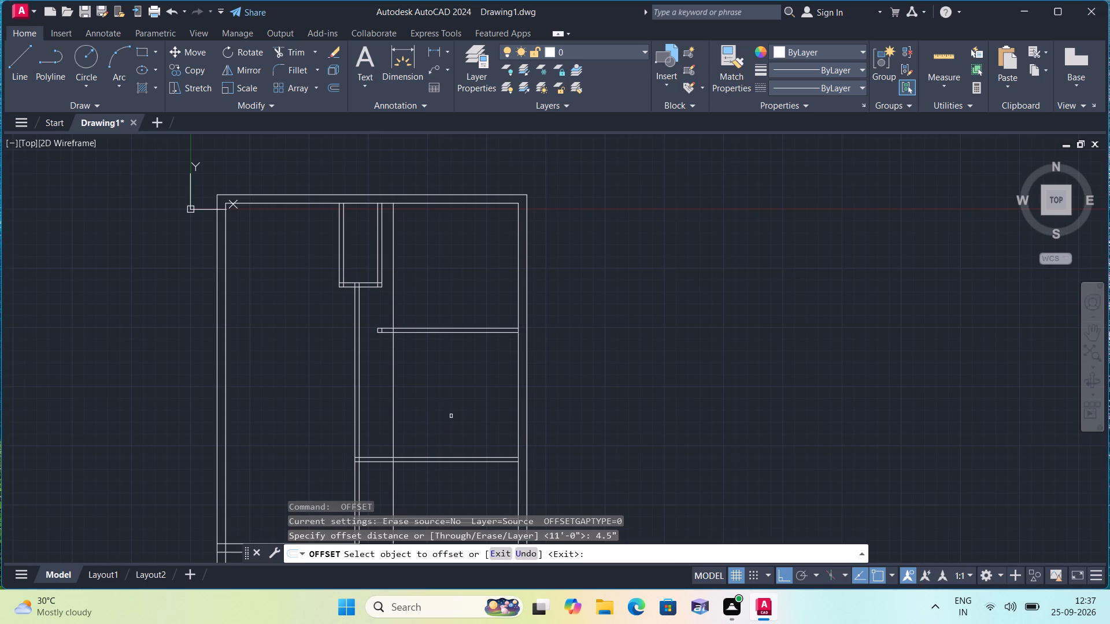
{"action": "left_click", "coordinate": [395, 391]}
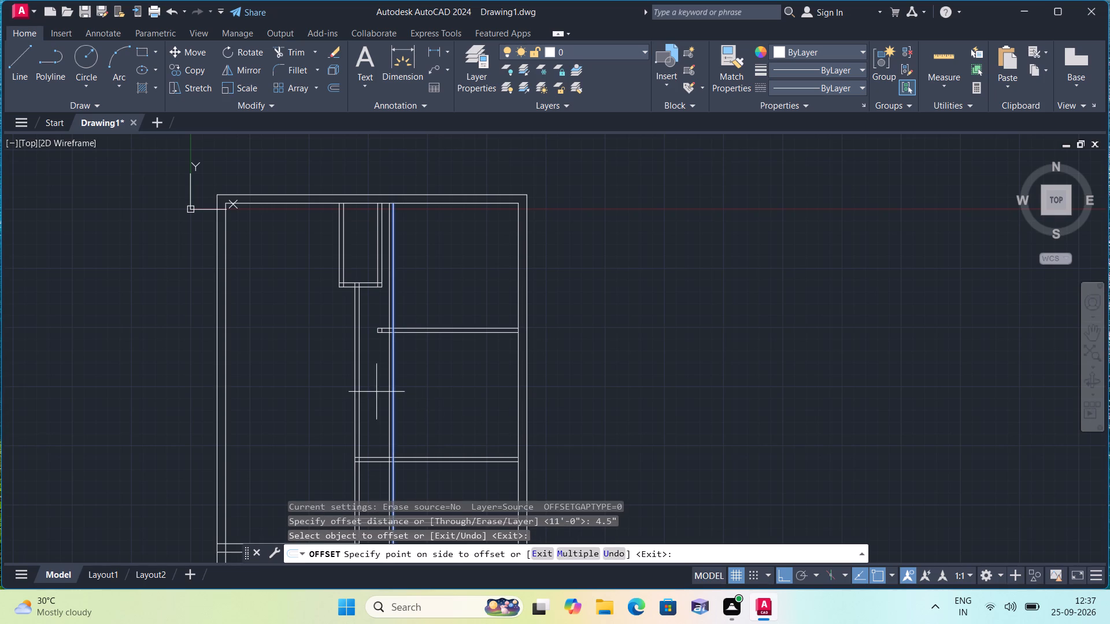
{"action": "left_click", "coordinate": [376, 392]}
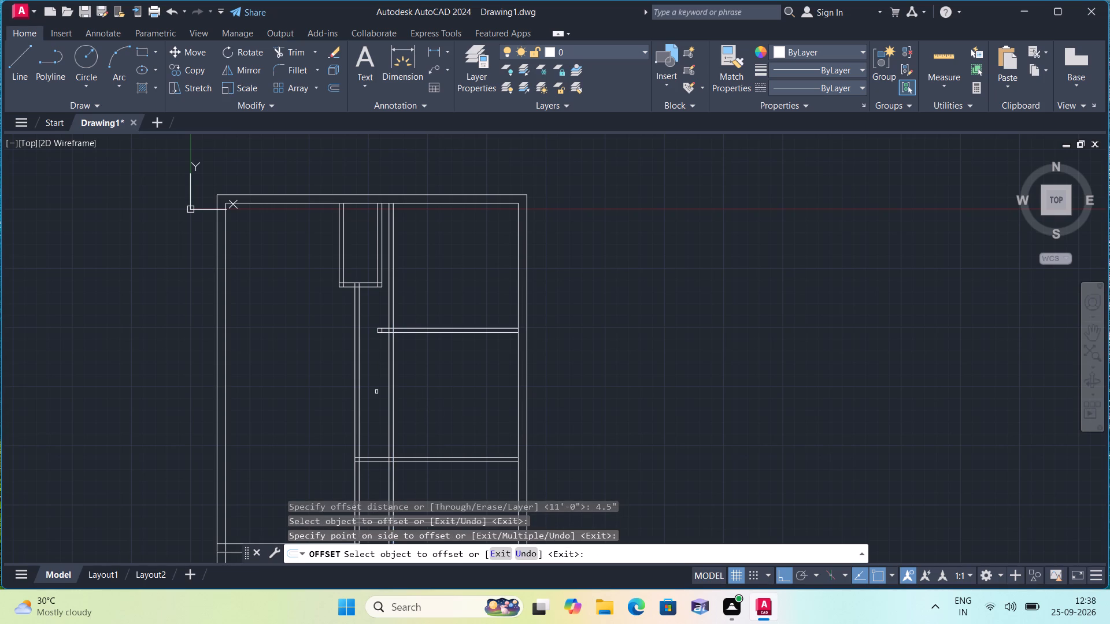
{"action": "key", "text": "space"}
Trim the two new vertical partition lines where they run above the uppermost right-hand horizontal partition.
{"action": "type", "text": "trim"}
{"action": "key", "text": "space"}
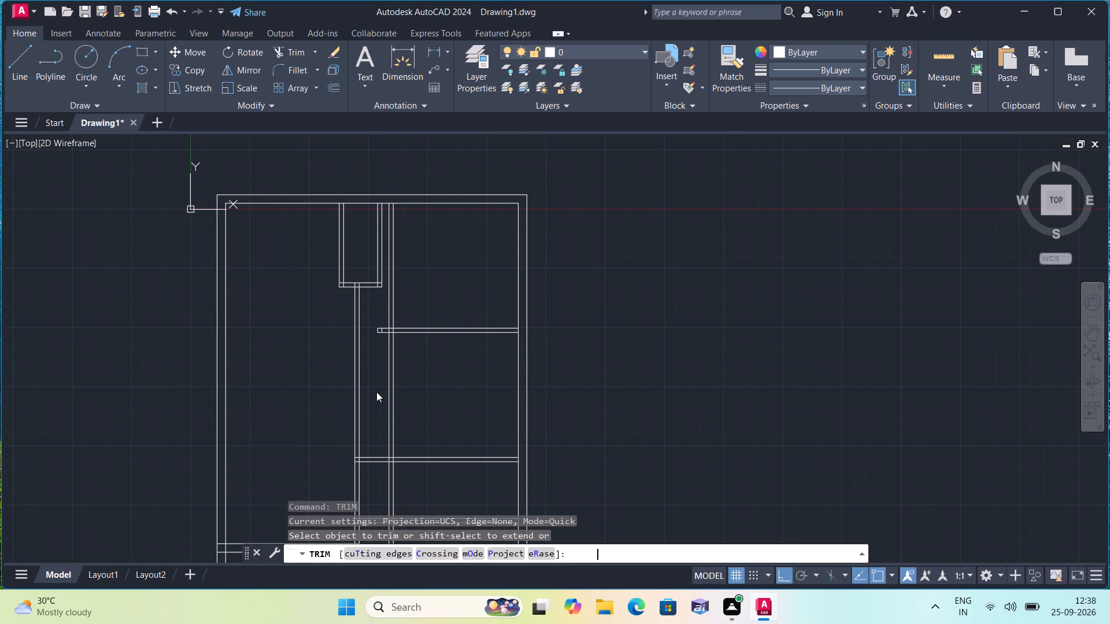
{"action": "left_click", "coordinate": [458, 280]}
{"action": "left_click", "coordinate": [364, 315]}
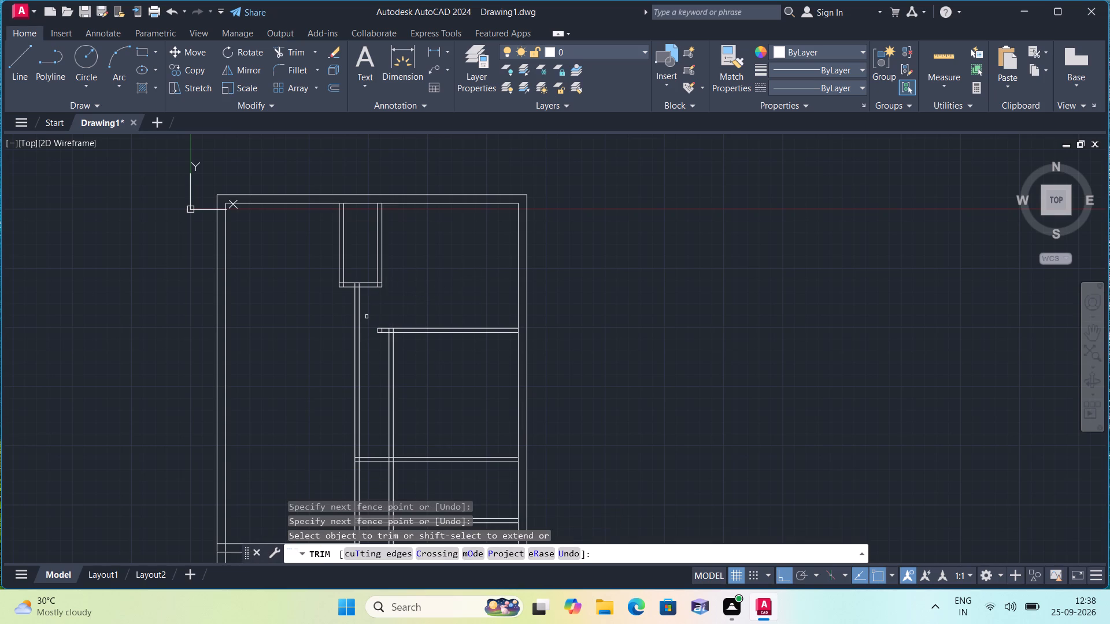
Trim away the uppermost horizontal partition's stub and end cap projecting left beyond the new vertical partition.
{"action": "left_click", "coordinate": [375, 328]}
{"action": "left_click", "coordinate": [379, 328]}
{"action": "double_click", "coordinate": [380, 333]}
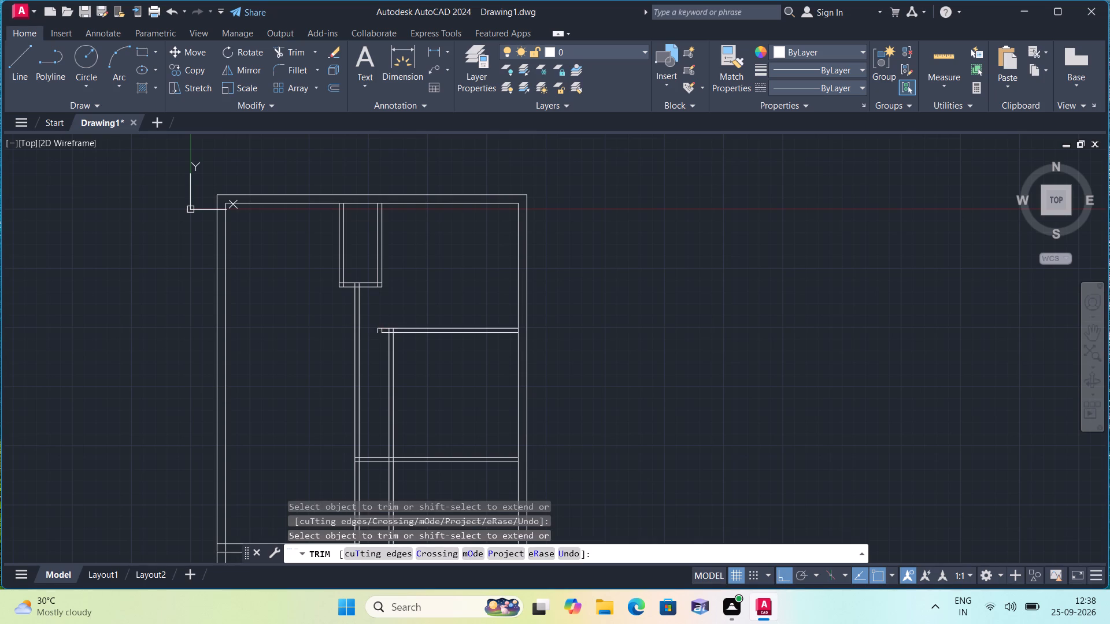
{"action": "left_click", "coordinate": [379, 327]}
{"action": "left_click", "coordinate": [378, 328]}
{"action": "left_click", "coordinate": [384, 330]}
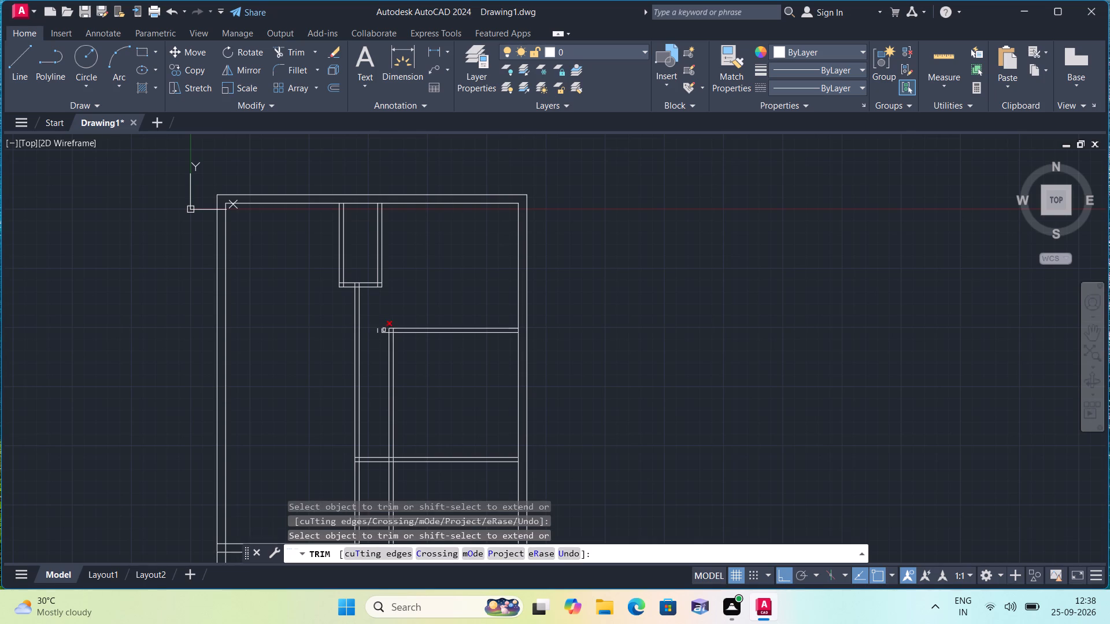
{"action": "left_click", "coordinate": [384, 330]}
{"action": "left_click", "coordinate": [384, 331]}
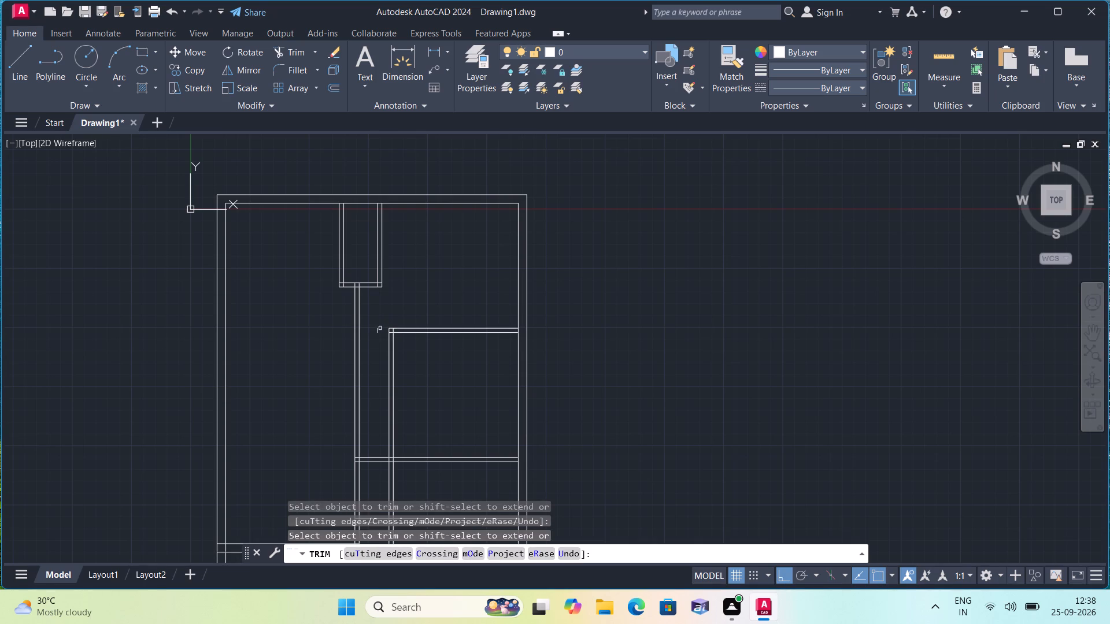
{"action": "left_click", "coordinate": [379, 328]}
Trim the two lower right-hand horizontal partitions where they cross the passage between the two vertical partitions.
{"action": "scroll", "coordinate": [389, 352], "scroll_direction": "down", "scroll_amount": 1}
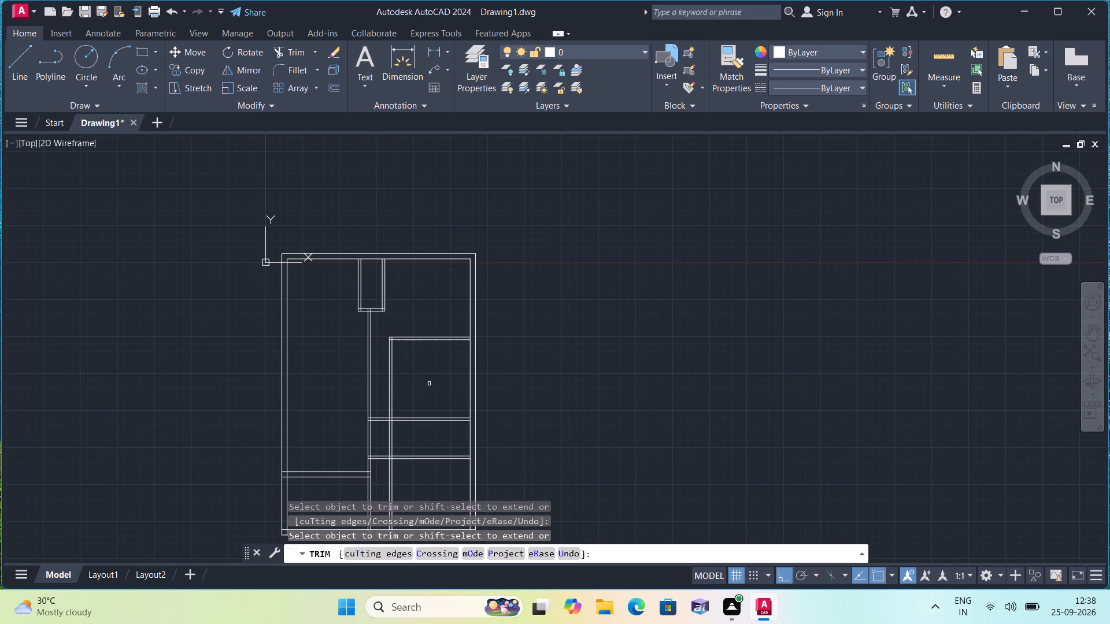
{"action": "middle_click_drag", "start_coordinate": [432, 392], "coordinate": [419, 320]}
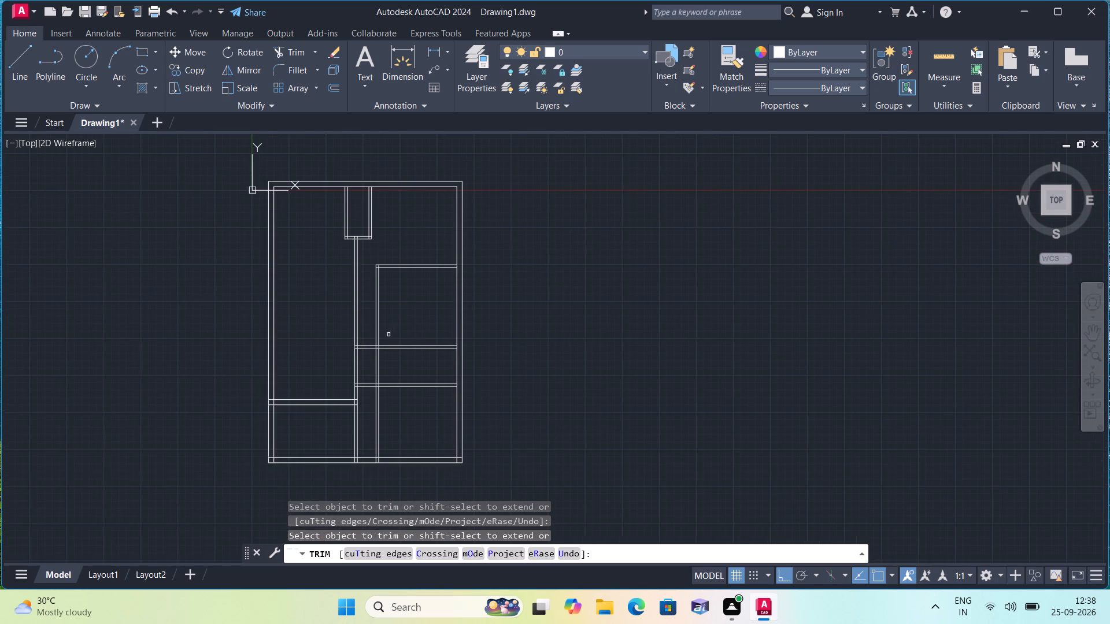
{"action": "scroll", "coordinate": [359, 337], "scroll_direction": "up", "scroll_amount": 1}
{"action": "left_click", "coordinate": [361, 338]}
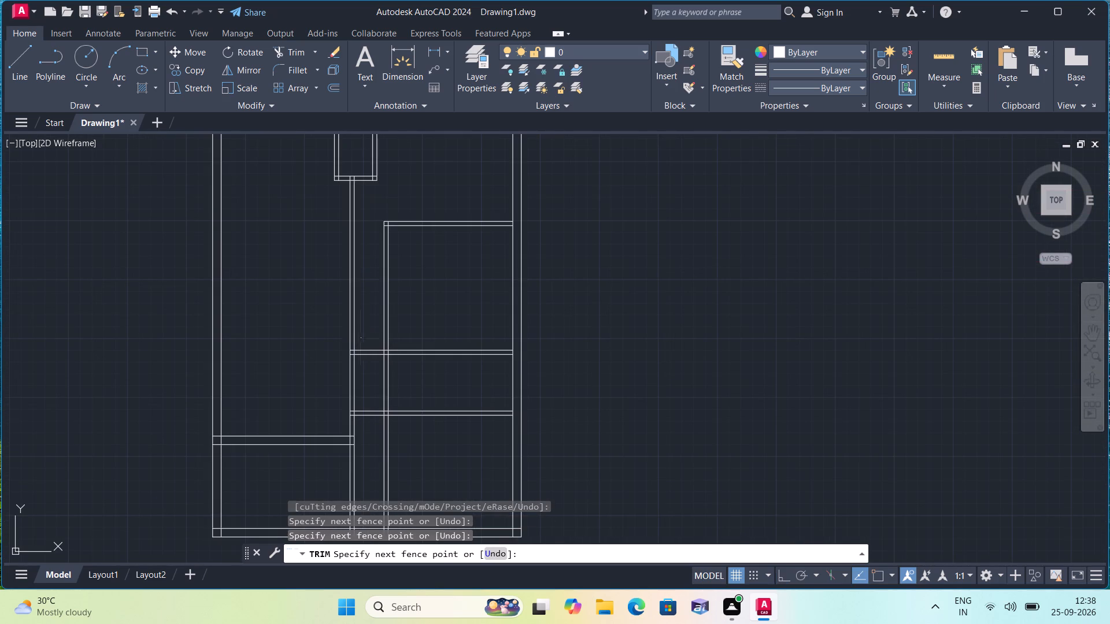
{"action": "left_click", "coordinate": [368, 424]}
Trim the leftover horizontal segments inside the long vertical partition, at both former partition crossings and at the lower-left wall junction.
{"action": "scroll", "coordinate": [362, 384], "scroll_direction": "up", "scroll_amount": 1}
{"action": "scroll", "coordinate": [327, 352], "scroll_direction": "up", "scroll_amount": 3}
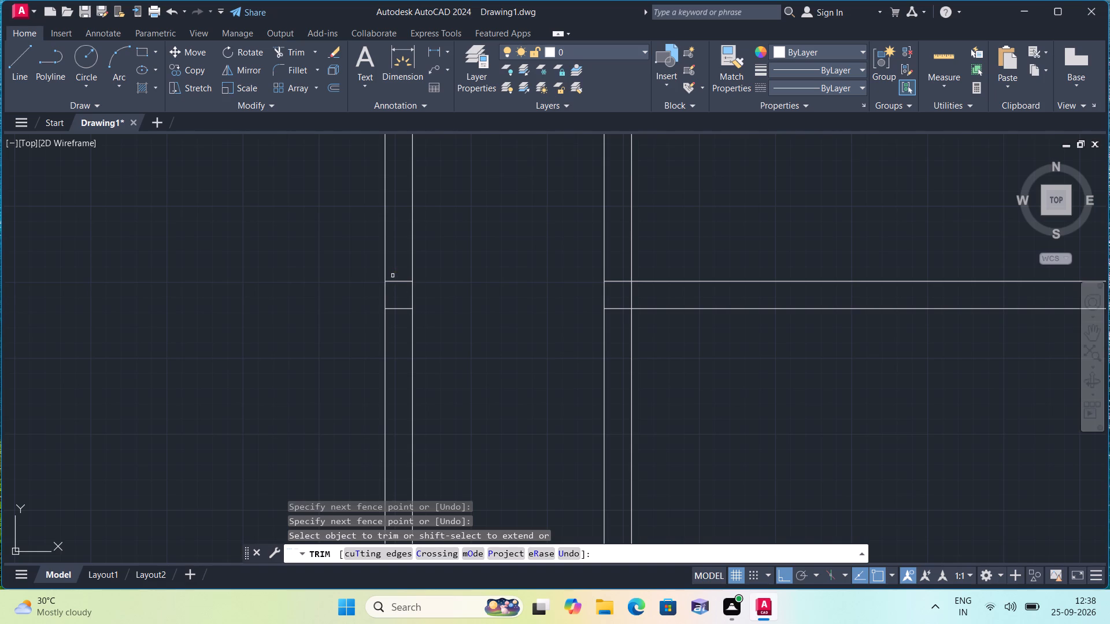
{"action": "left_click", "coordinate": [393, 276]}
{"action": "left_click", "coordinate": [399, 330]}
{"action": "scroll", "coordinate": [398, 330], "scroll_direction": "down", "scroll_amount": 2}
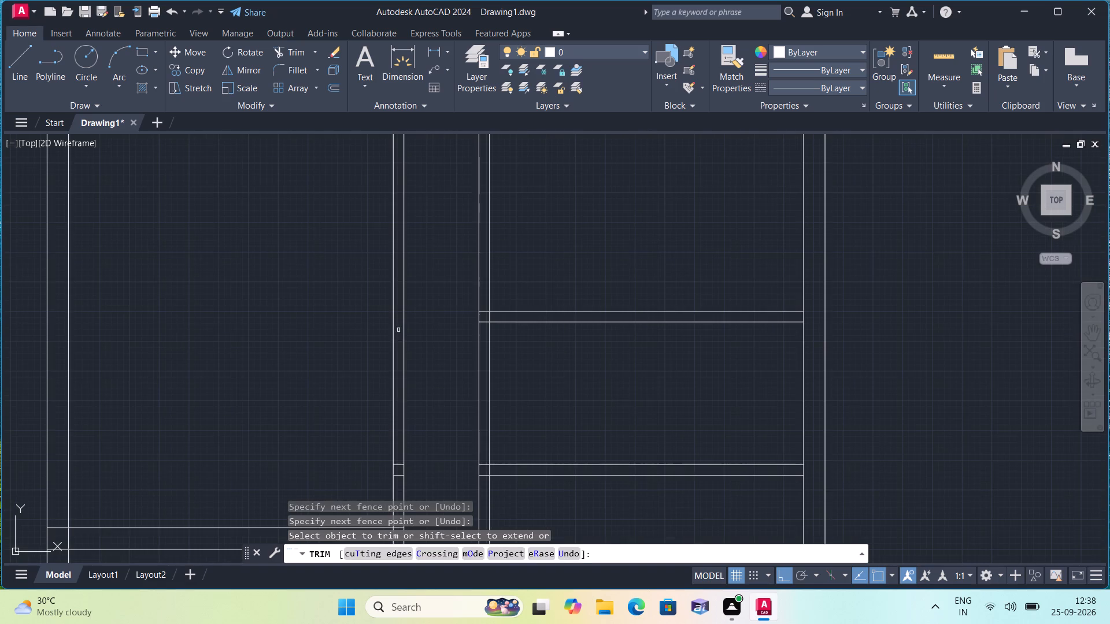
{"action": "scroll", "coordinate": [351, 417], "scroll_direction": "down", "scroll_amount": 1}
{"action": "middle_click_drag", "start_coordinate": [350, 411], "coordinate": [333, 284]}
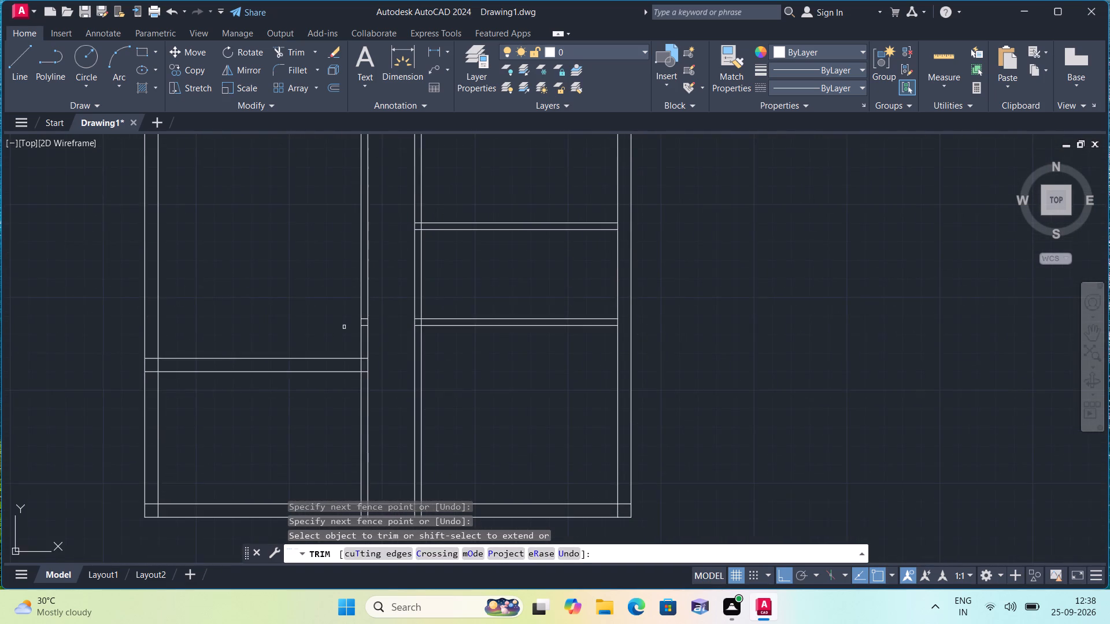
{"action": "scroll", "coordinate": [342, 329], "scroll_direction": "up", "scroll_amount": 2}
{"action": "left_click", "coordinate": [392, 299]}
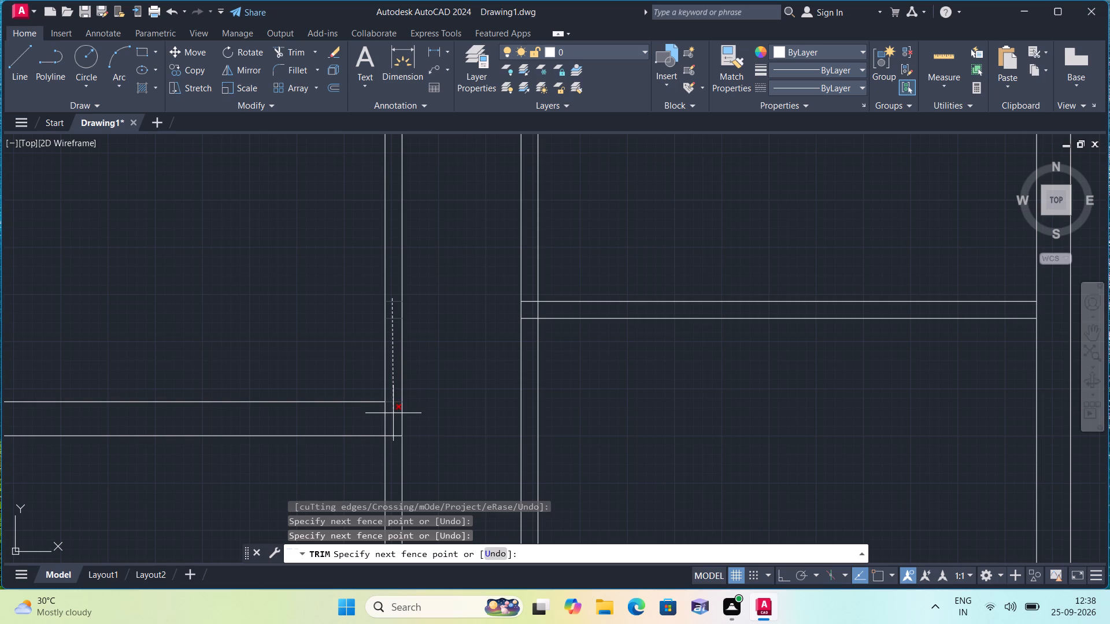
{"action": "left_click", "coordinate": [395, 447]}
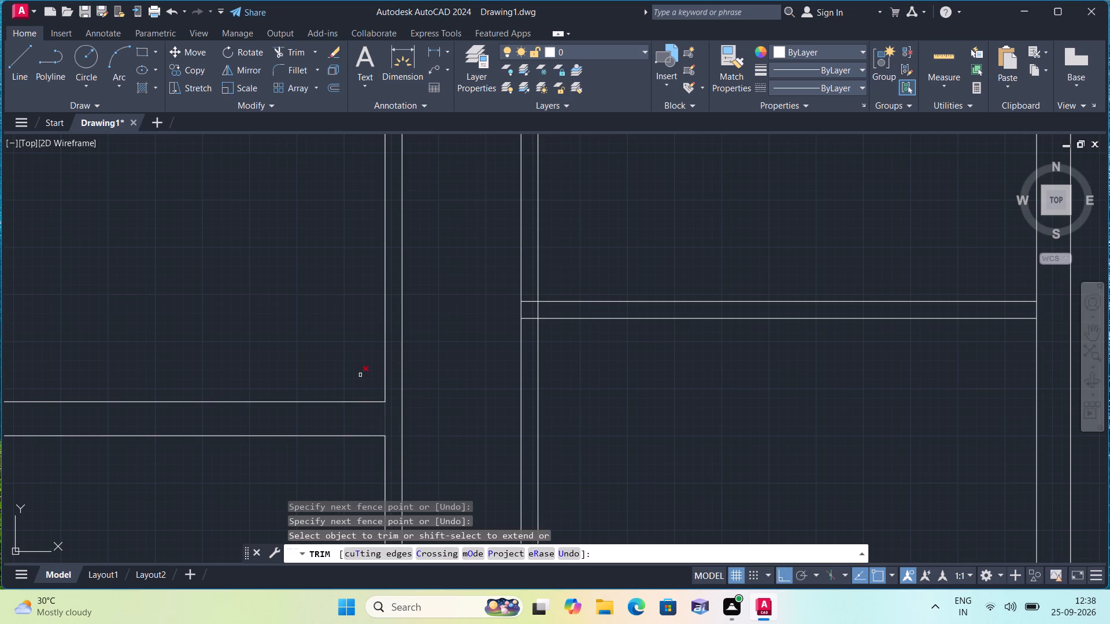
Trim the left wall's inner line beside the lower-left room and the bottom inner line's short stub at the corner.
{"action": "scroll", "coordinate": [265, 257], "scroll_direction": "down", "scroll_amount": 3}
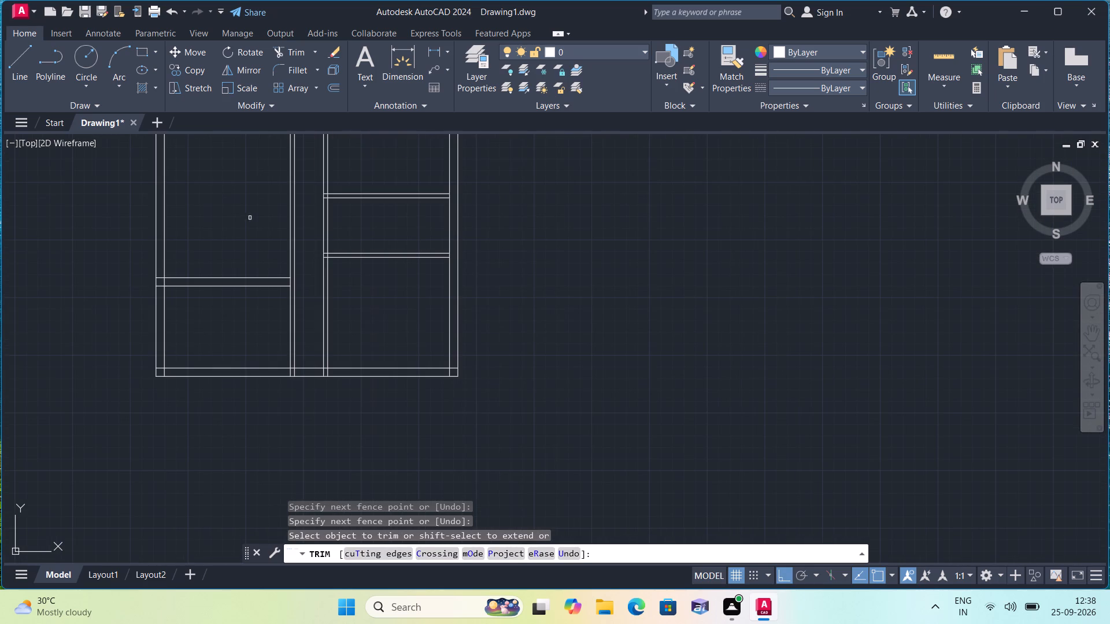
{"action": "middle_click_drag", "start_coordinate": [253, 251], "coordinate": [257, 313]}
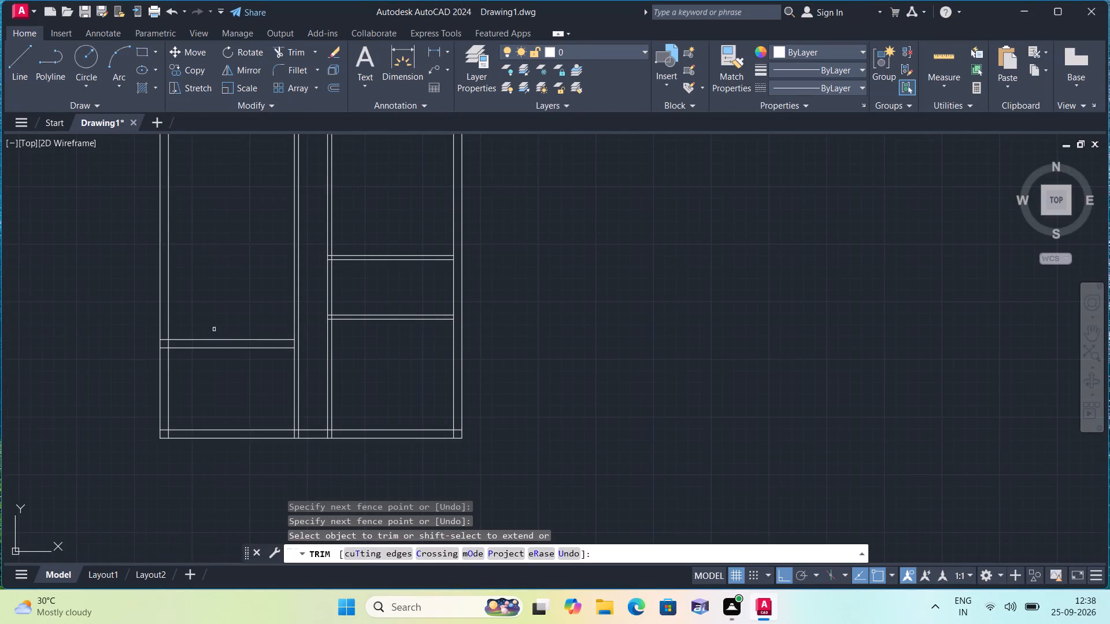
{"action": "left_click", "coordinate": [165, 377]}
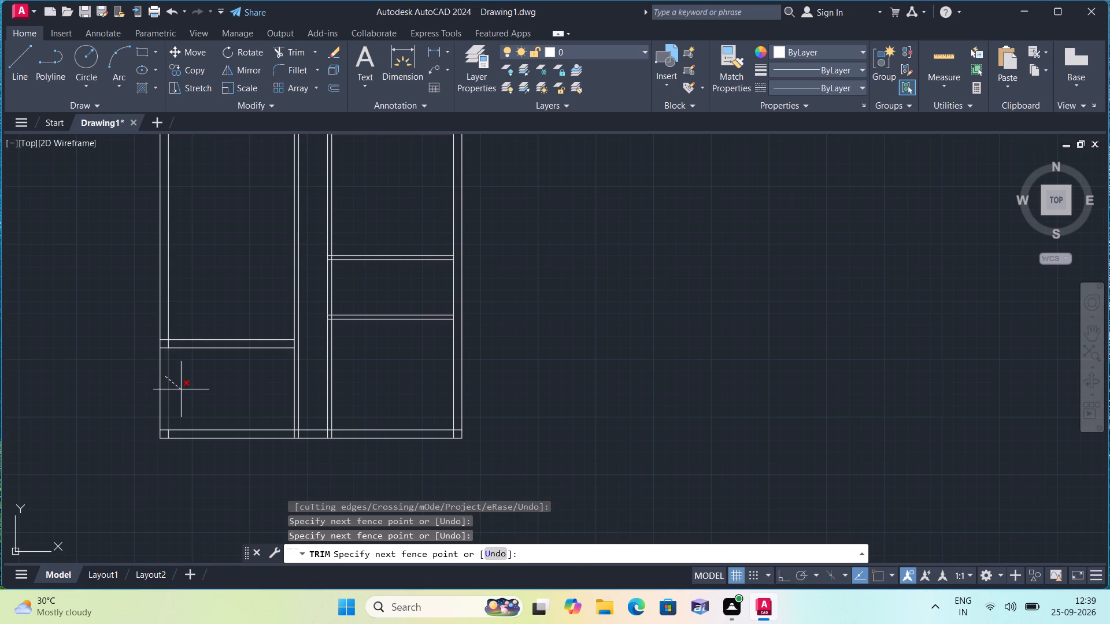
{"action": "left_click", "coordinate": [181, 389]}
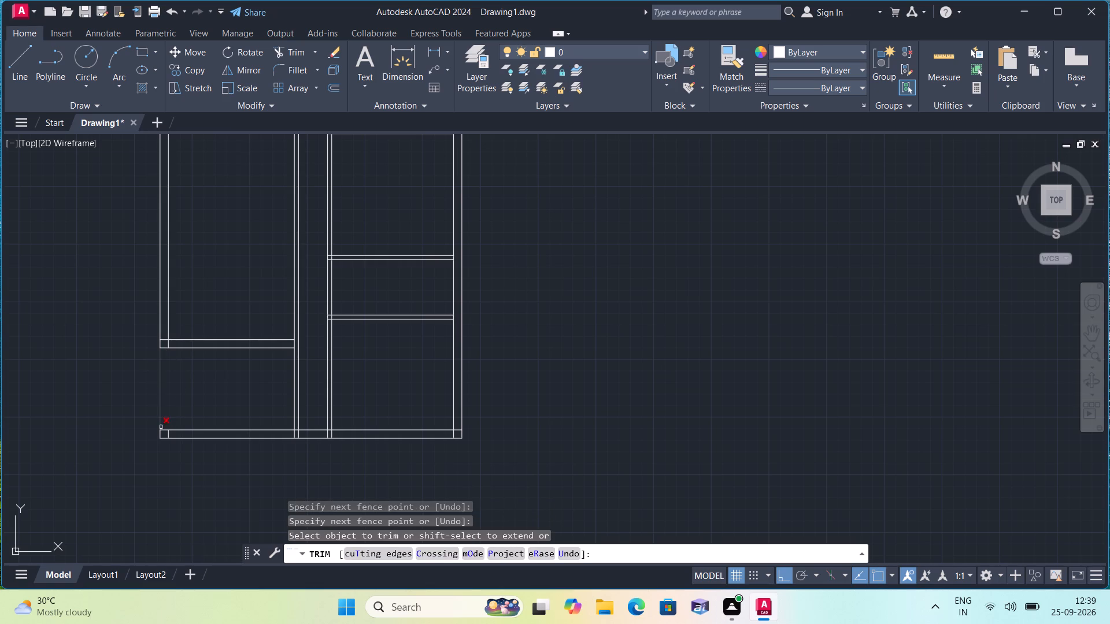
{"action": "left_click", "coordinate": [164, 432]}
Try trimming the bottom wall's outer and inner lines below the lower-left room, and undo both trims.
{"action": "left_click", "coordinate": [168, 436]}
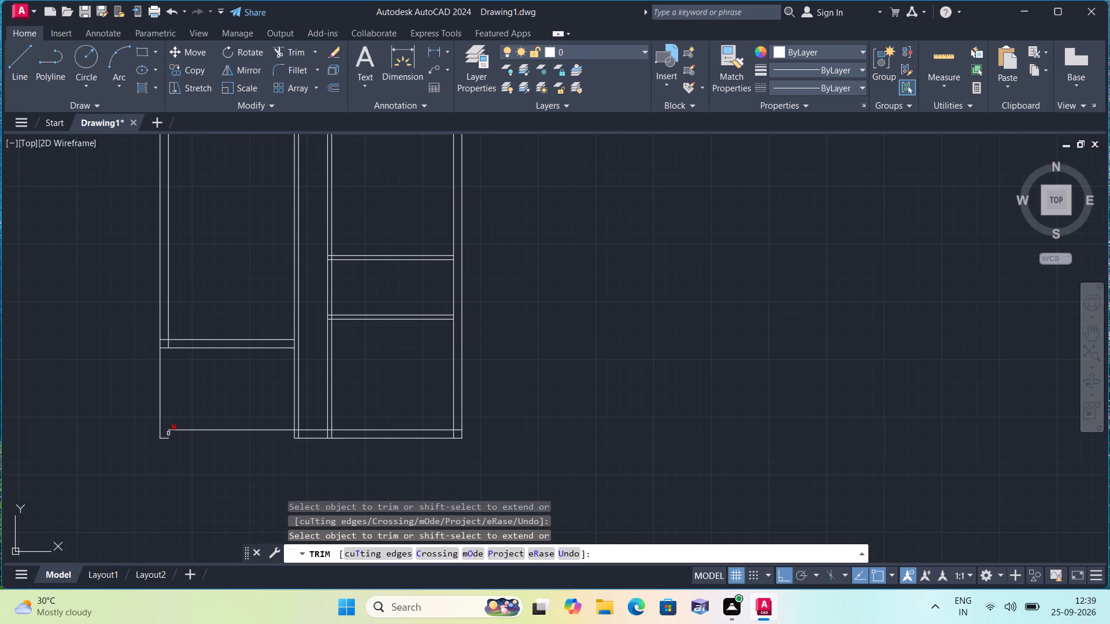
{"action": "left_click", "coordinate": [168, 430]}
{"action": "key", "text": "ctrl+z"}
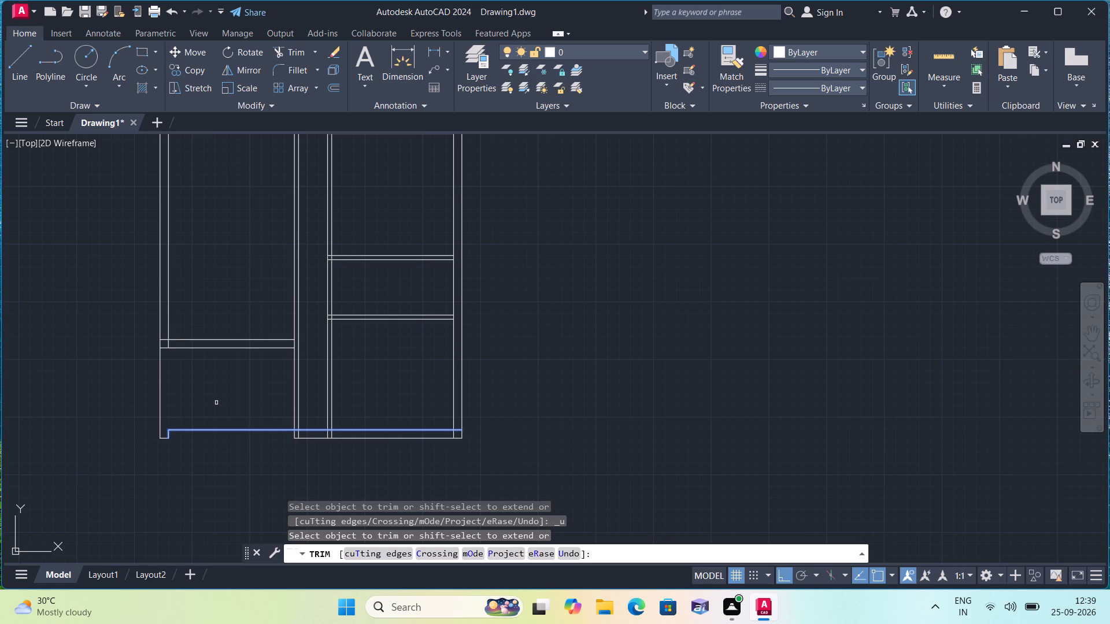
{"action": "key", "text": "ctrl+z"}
Trim the bottom wall's inner line below the lower-left room and the remaining vertical stub at the corner.
{"action": "left_click", "coordinate": [209, 431]}
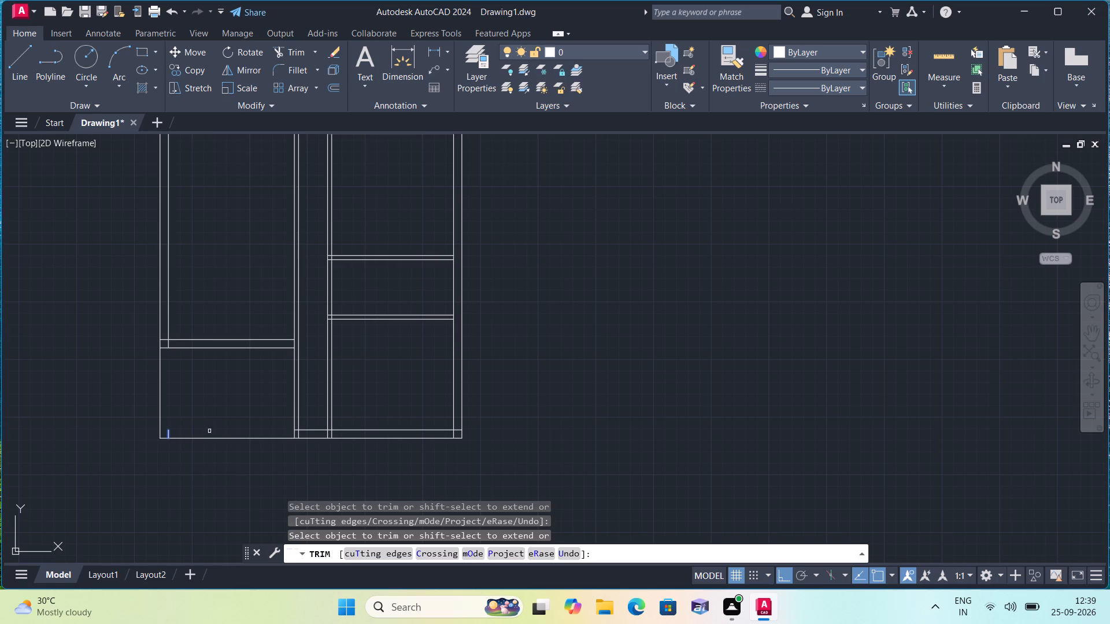
{"action": "left_click", "coordinate": [166, 434]}
Trim the long vertical partition's left line below the lower-left wall, plus its leftover ends where it meets the bottom wall.
{"action": "scroll", "coordinate": [251, 370], "scroll_direction": "up", "scroll_amount": 1}
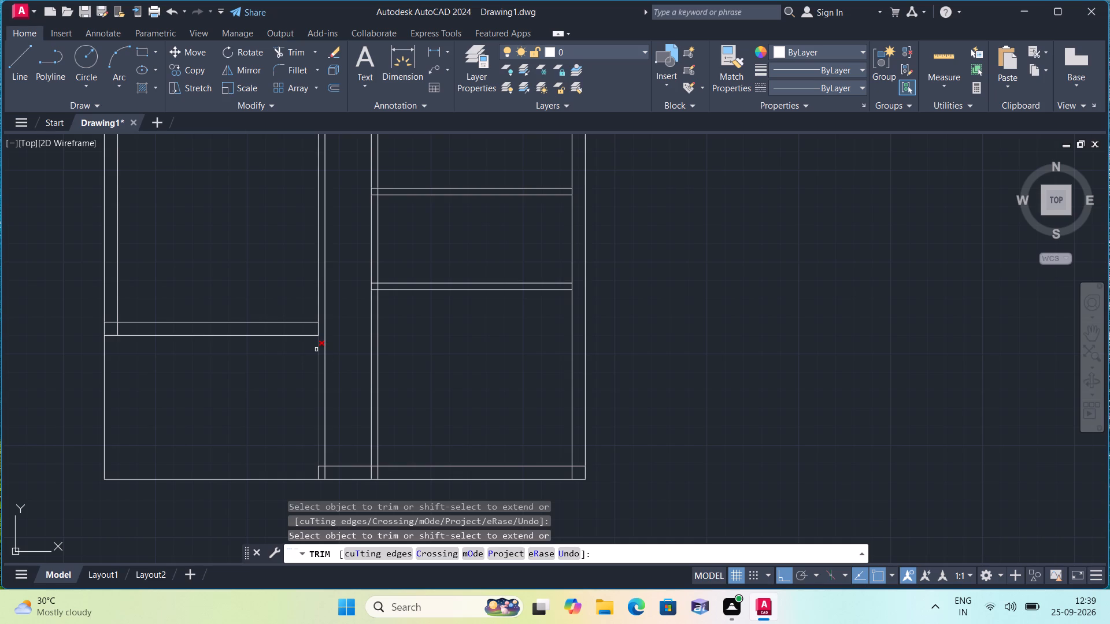
{"action": "left_click", "coordinate": [316, 350]}
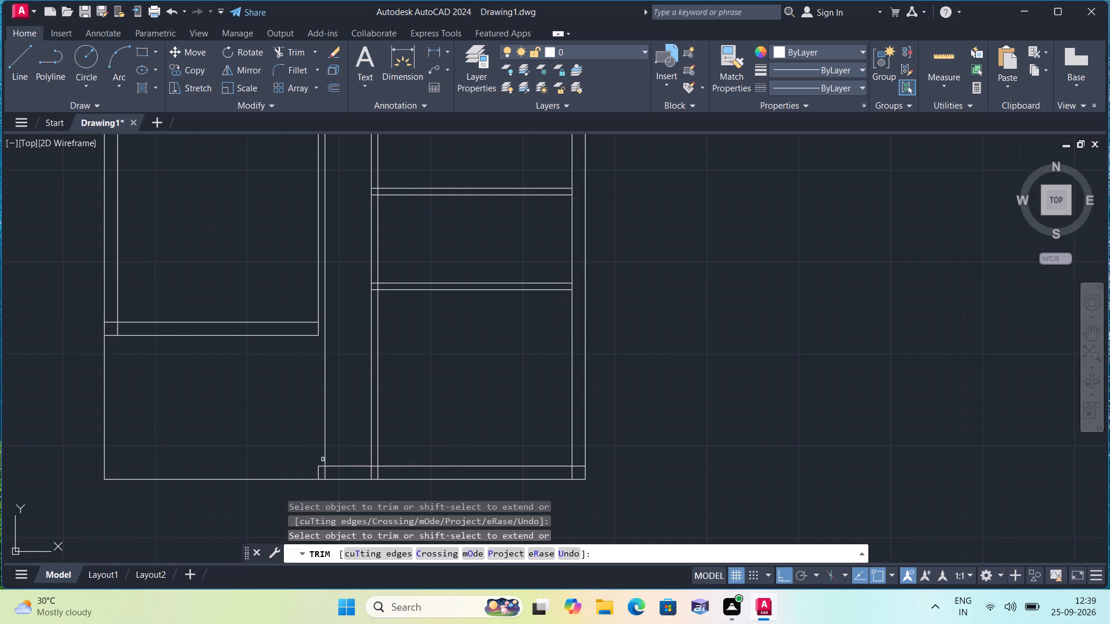
{"action": "left_click", "coordinate": [320, 469]}
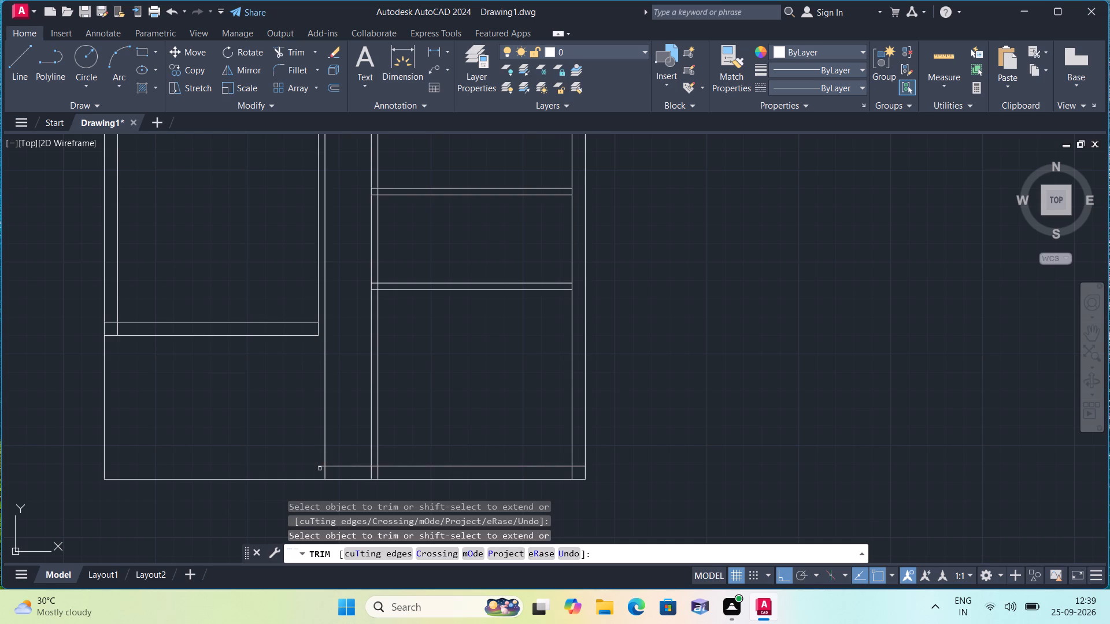
{"action": "left_click", "coordinate": [320, 469]}
{"action": "left_click", "coordinate": [329, 476]}
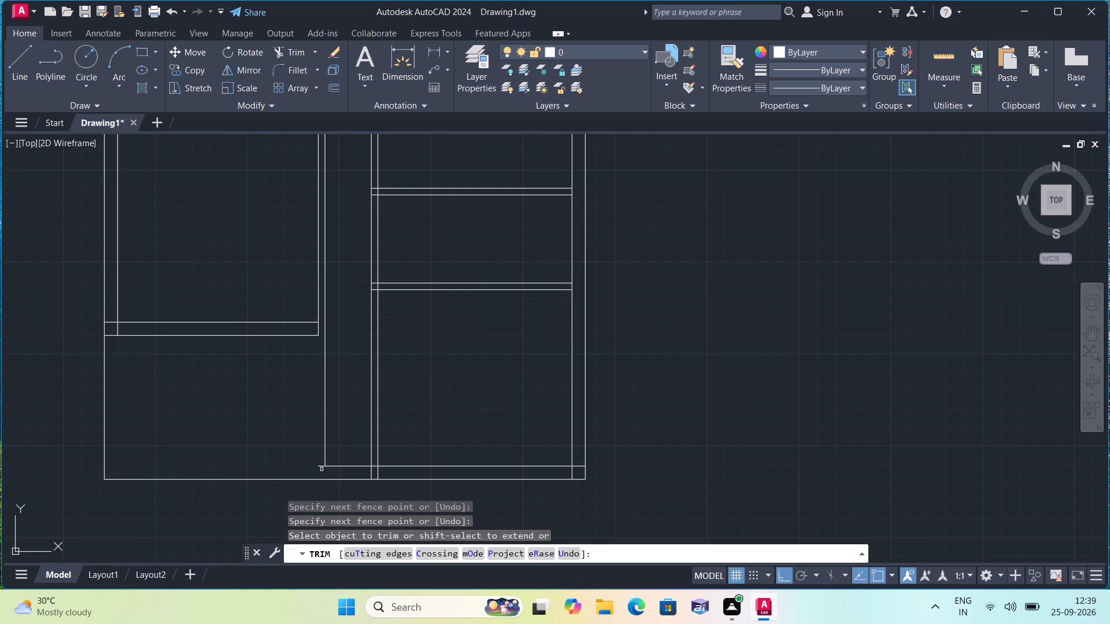
{"action": "left_click", "coordinate": [321, 466]}
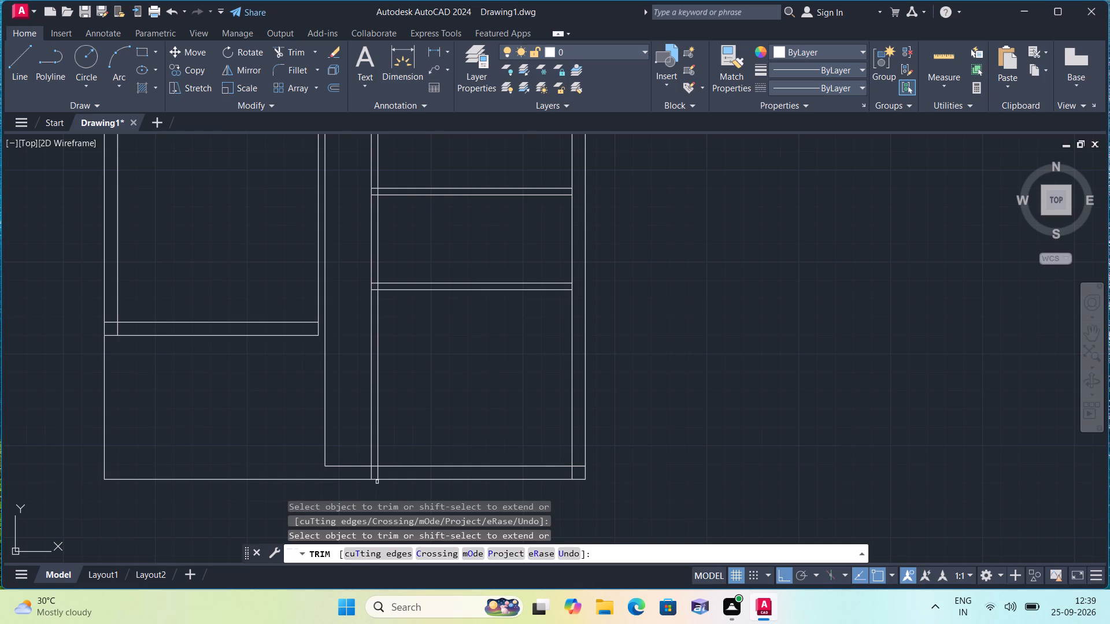
Trim the second vertical partition's ends inside the bottom wall and the overlapping inner lines at the plan's bottom-right corner.
{"action": "left_click", "coordinate": [383, 473]}
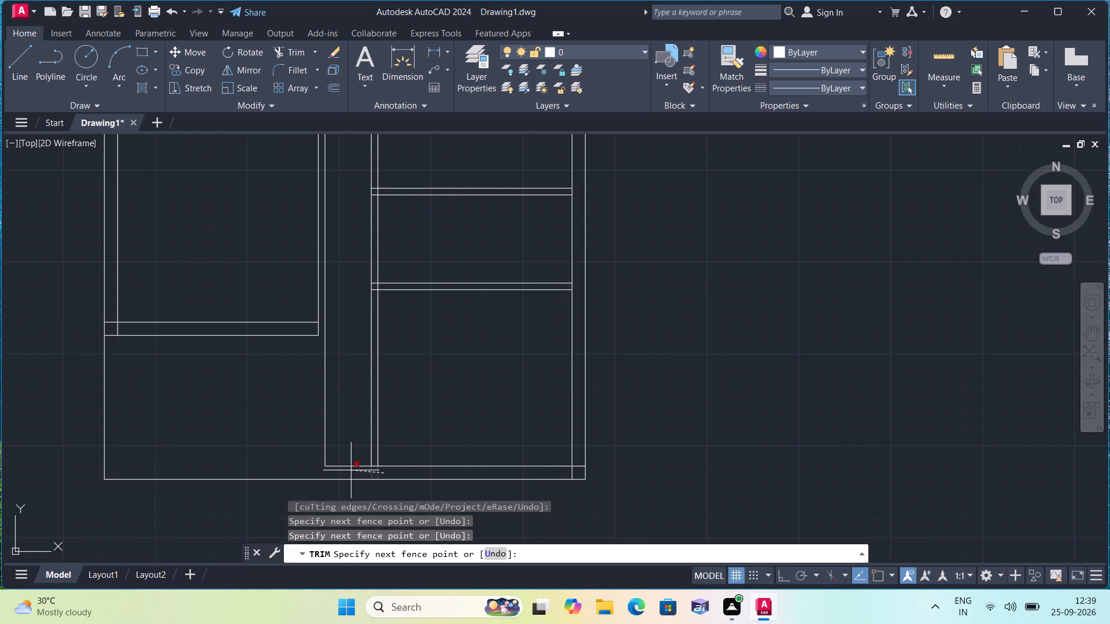
{"action": "left_click", "coordinate": [351, 470]}
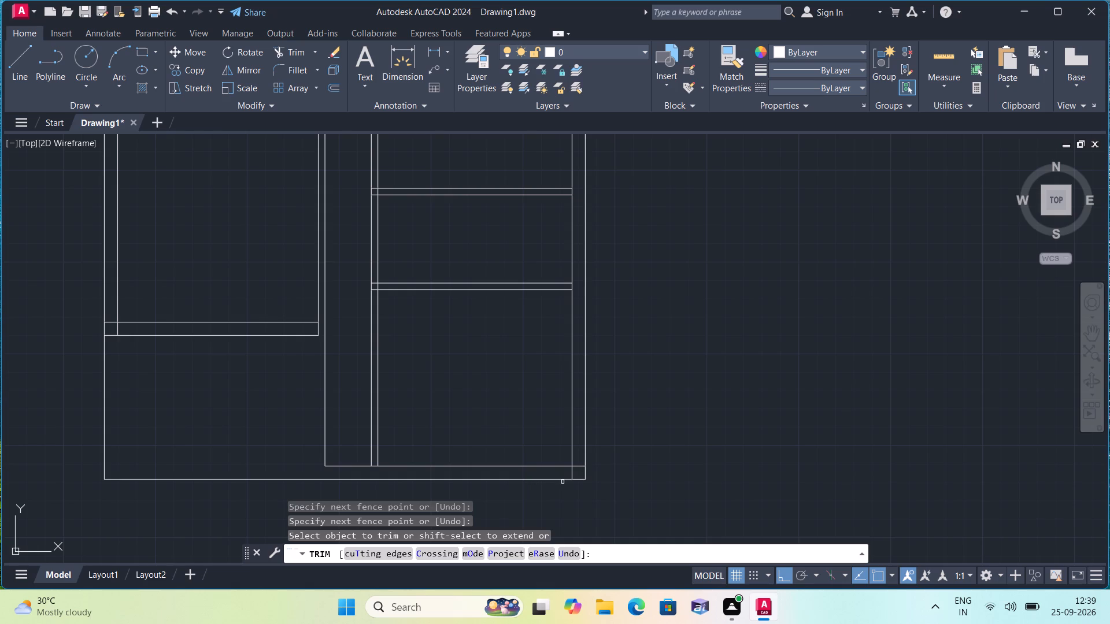
{"action": "left_click", "coordinate": [581, 466]}
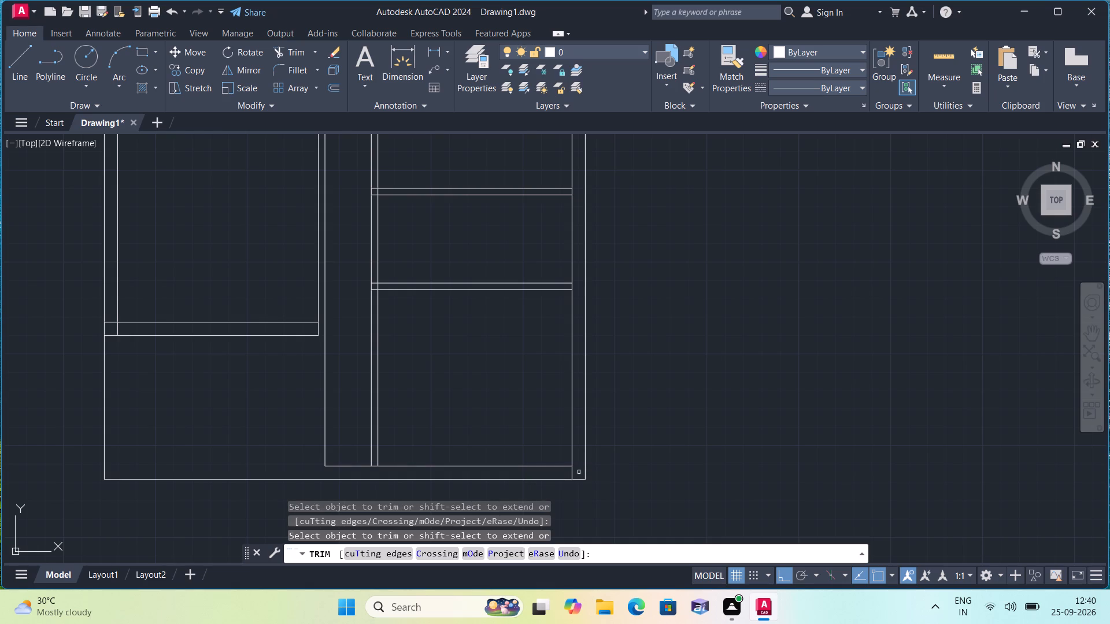
{"action": "left_click", "coordinate": [567, 472]}
{"action": "left_click", "coordinate": [578, 474]}
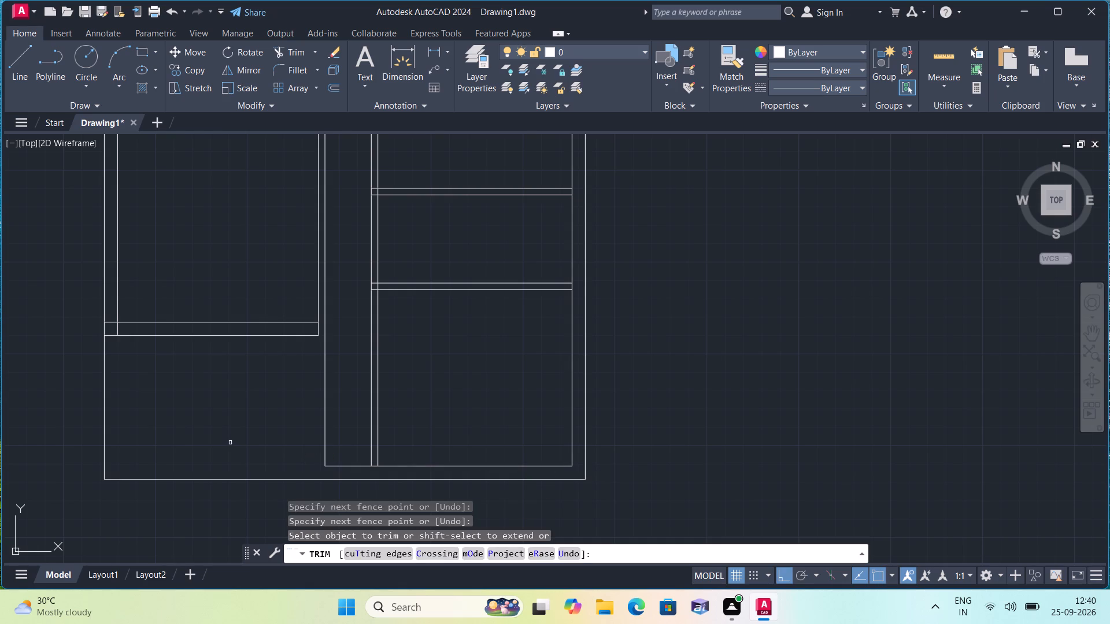
{"action": "key", "text": "space"}
Offset the long vertical partition's remaining line 9" toward the lower-left room.
{"action": "type", "text": "offset"}
{"action": "key", "text": "space"}
{"action": "type", "text": "9\""}
{"action": "key", "text": "space"}
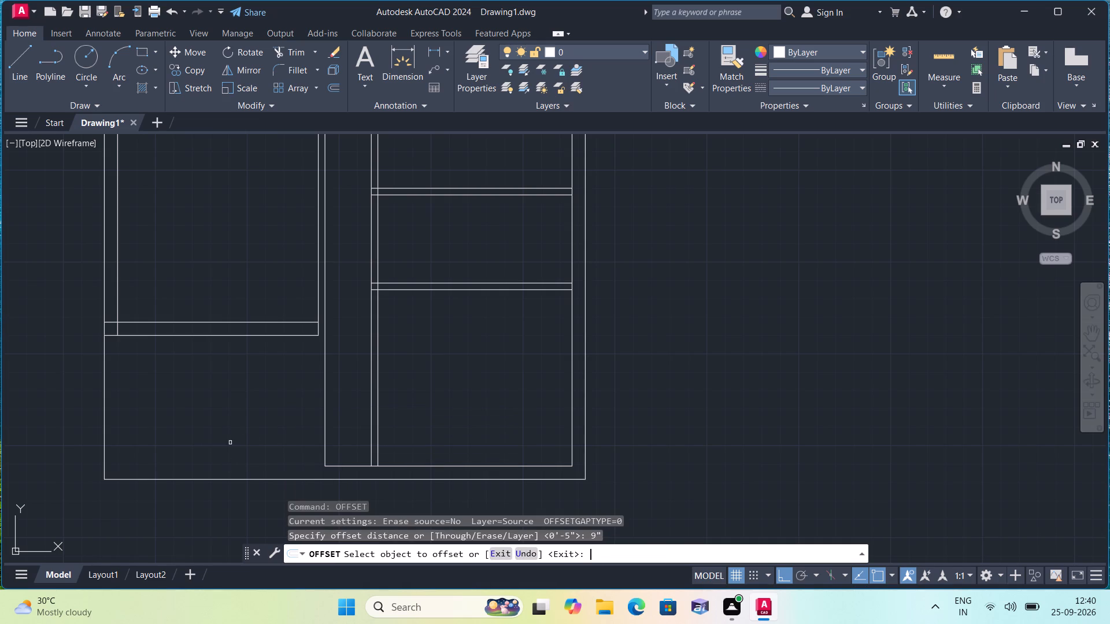
{"action": "left_click", "coordinate": [327, 406]}
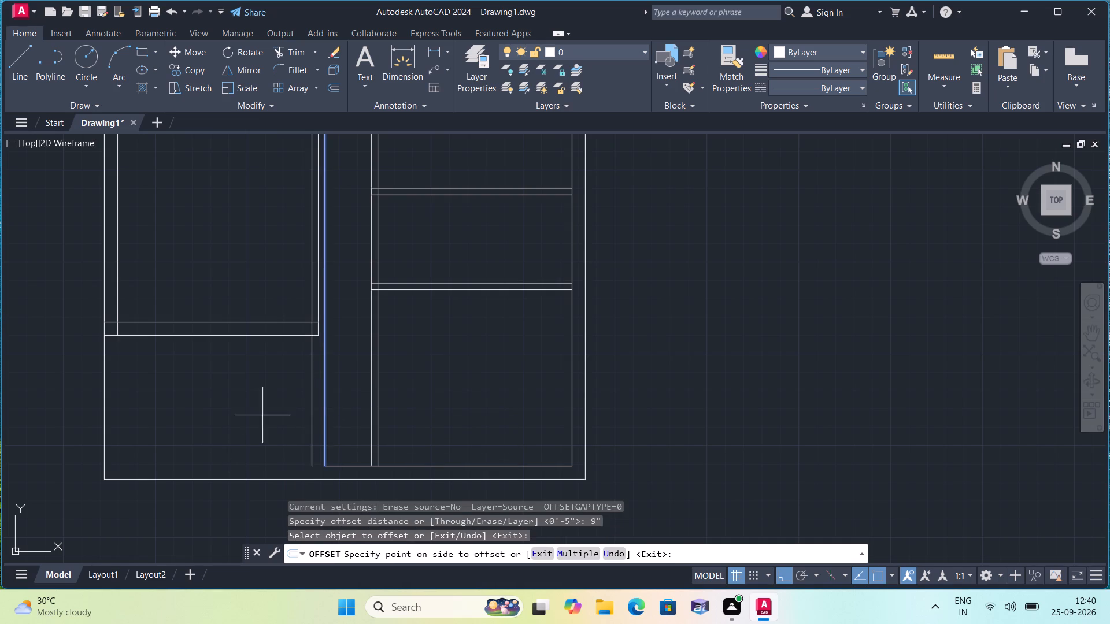
{"action": "left_click", "coordinate": [242, 417]}
{"action": "key", "text": "space"}
Trim the new 9" wall line above the lower-left room and clean up its corner with the horizontal wall.
{"action": "type", "text": "trim"}
{"action": "key", "text": "space"}
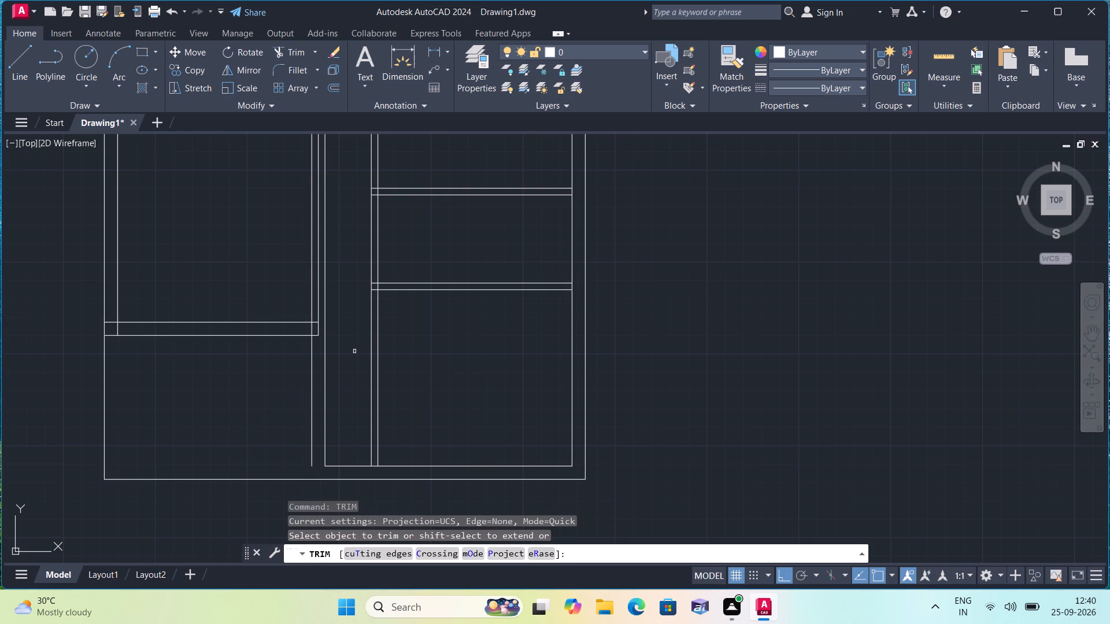
{"action": "left_click", "coordinate": [313, 314]}
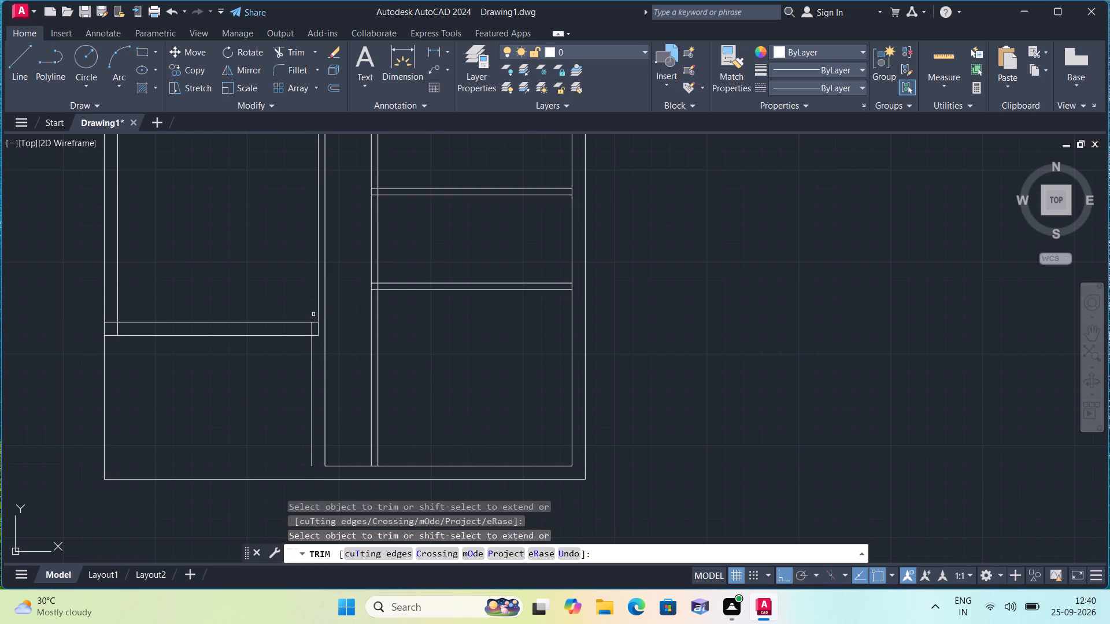
{"action": "left_click", "coordinate": [313, 328]}
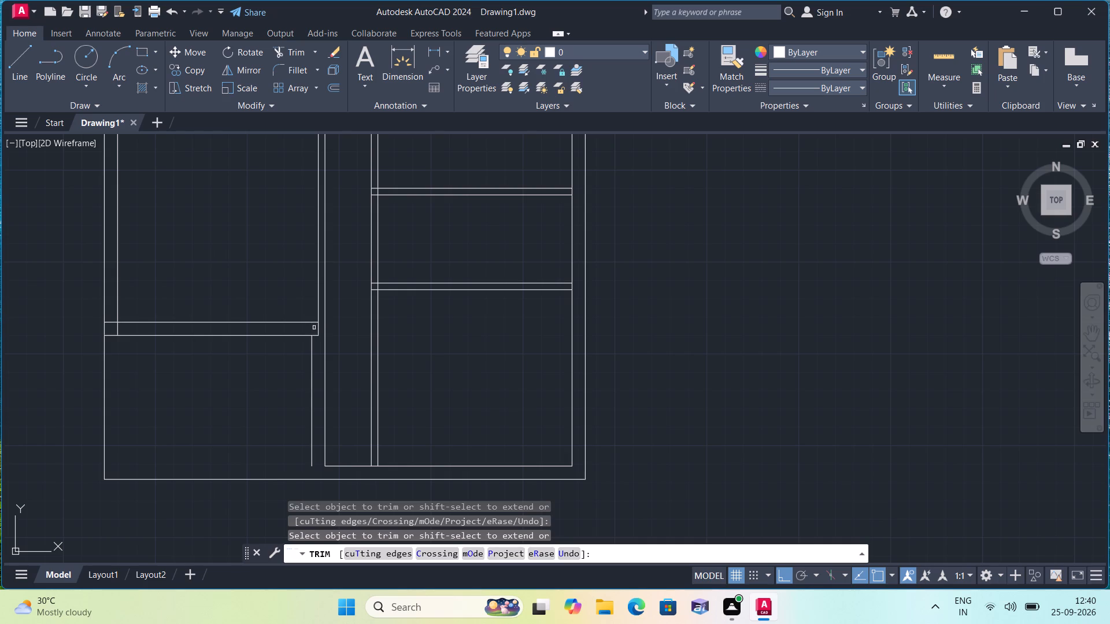
{"action": "left_click", "coordinate": [317, 329]}
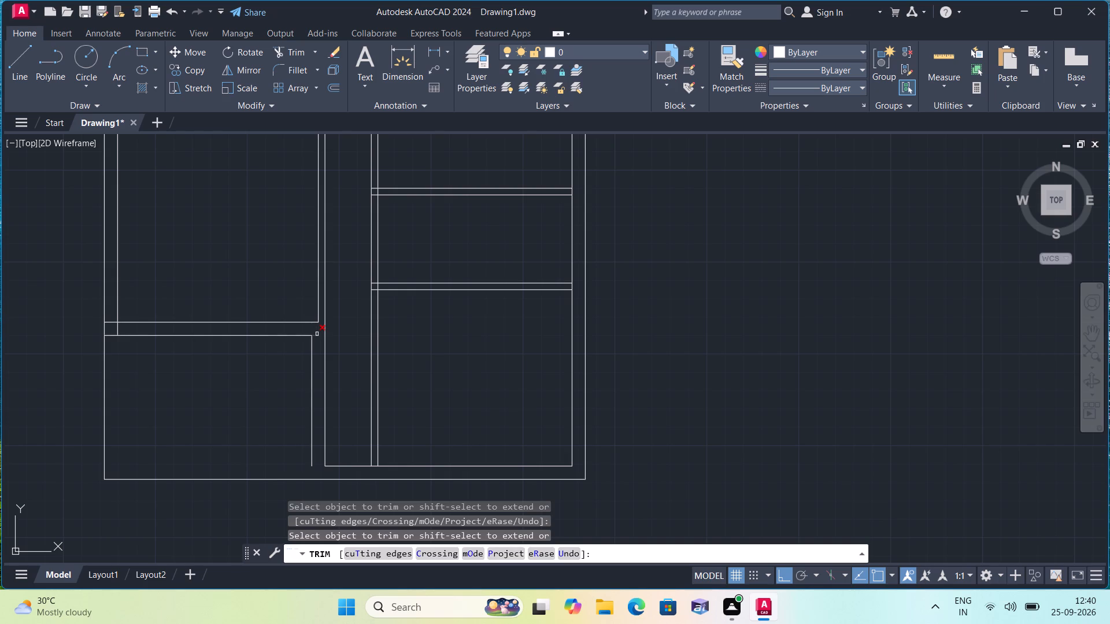
{"action": "left_click", "coordinate": [317, 334]}
{"action": "key", "text": "space"}
Draw a short line extending the lower-left room's right-hand wall line down to the outer bottom wall line.
{"action": "type", "text": "l"}
{"action": "key", "text": "space"}
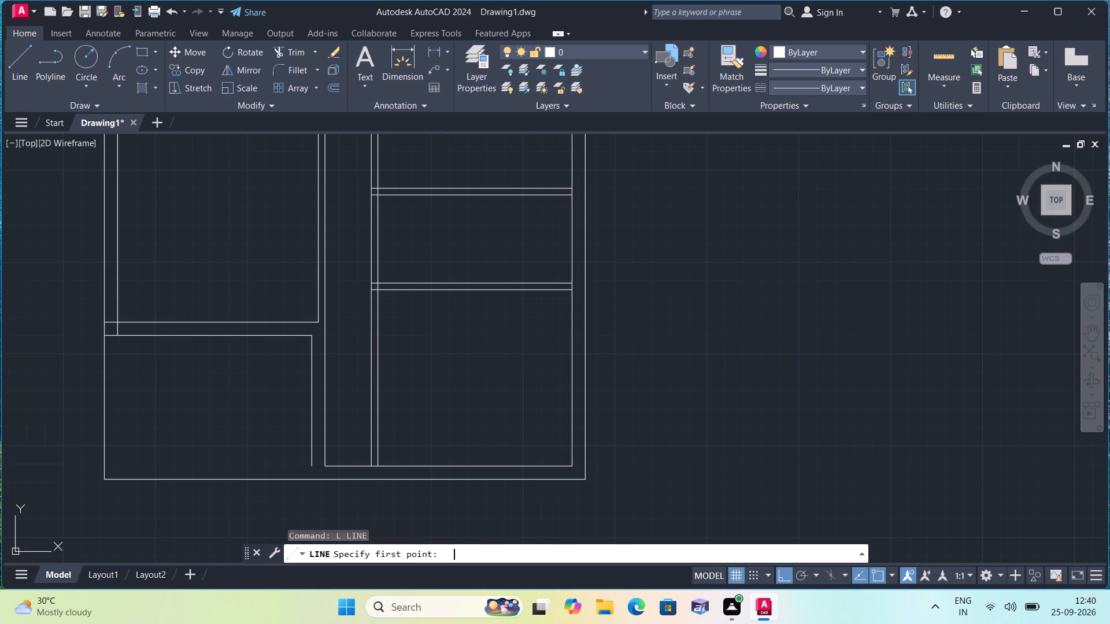
{"action": "left_click", "coordinate": [311, 469]}
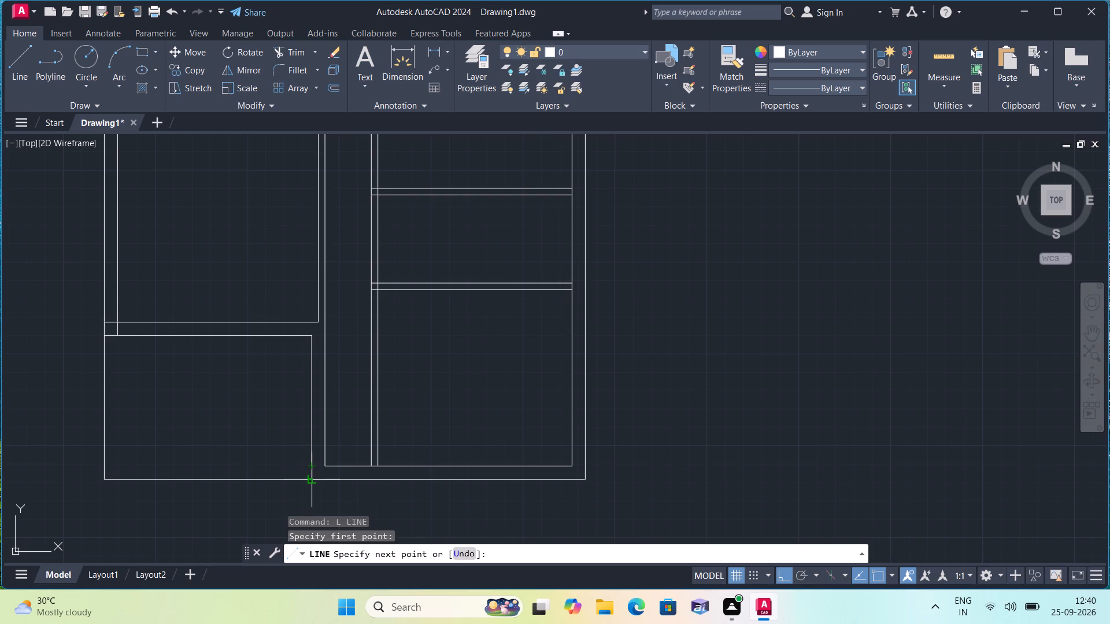
{"action": "left_click", "coordinate": [310, 482]}
{"action": "key", "text": "space"}
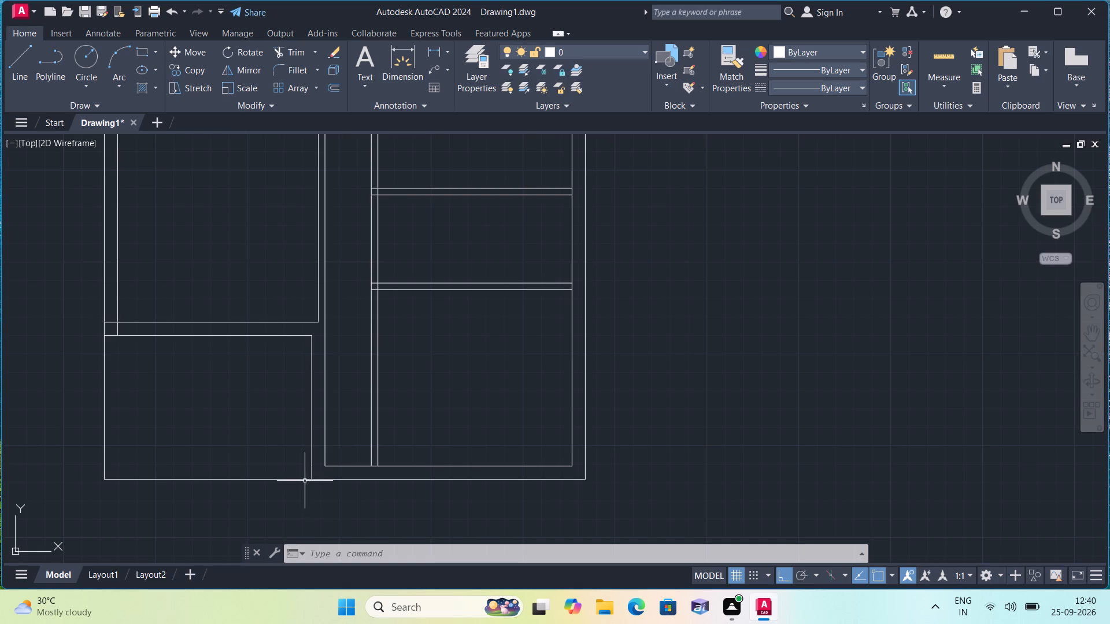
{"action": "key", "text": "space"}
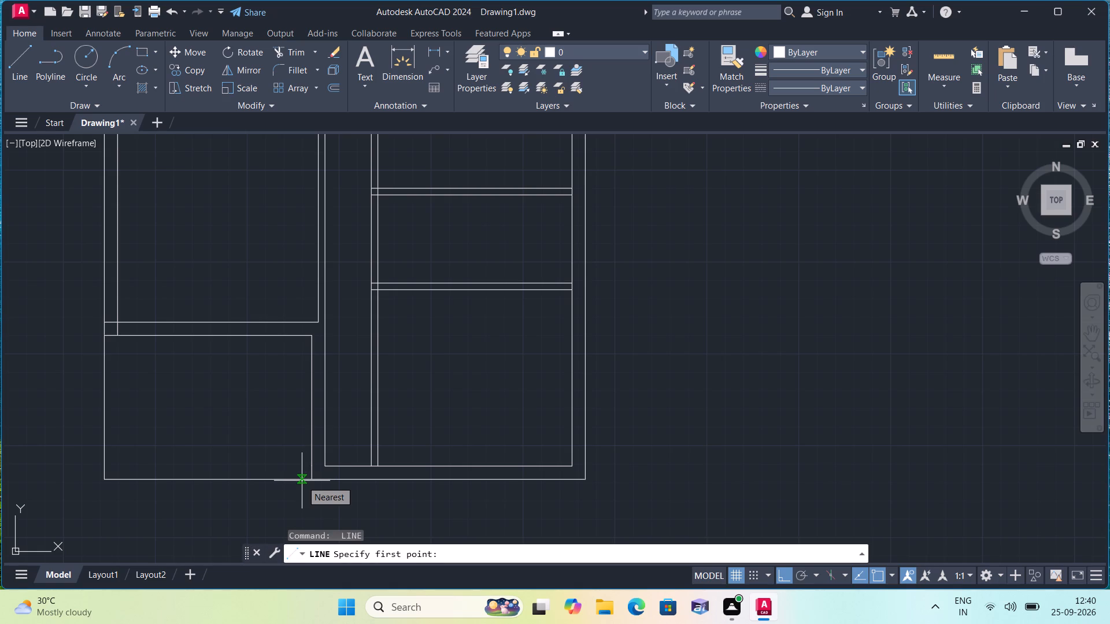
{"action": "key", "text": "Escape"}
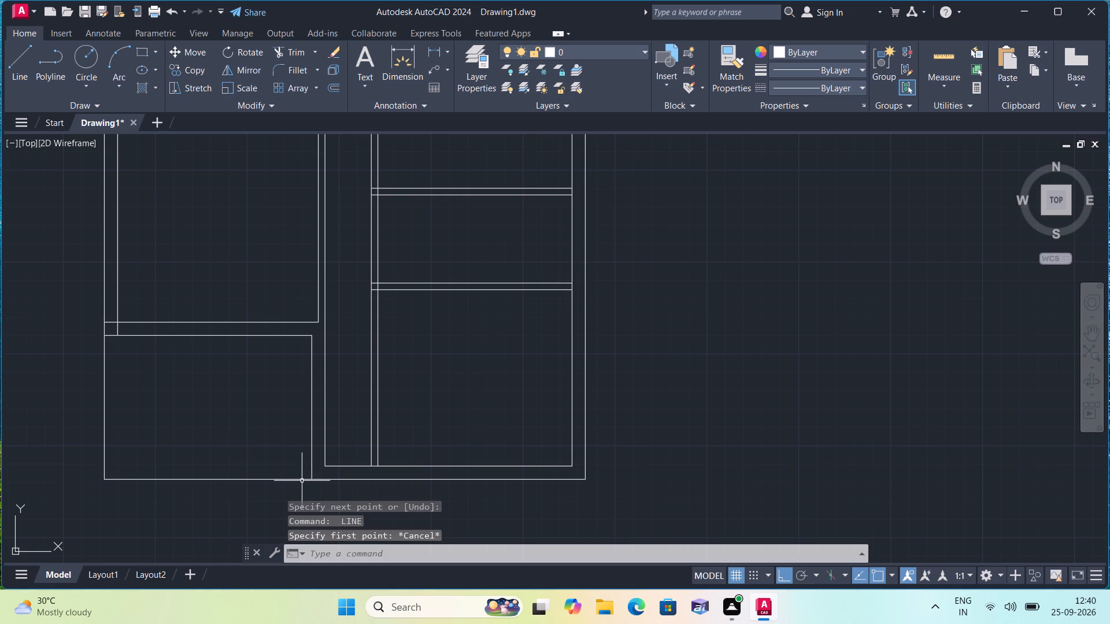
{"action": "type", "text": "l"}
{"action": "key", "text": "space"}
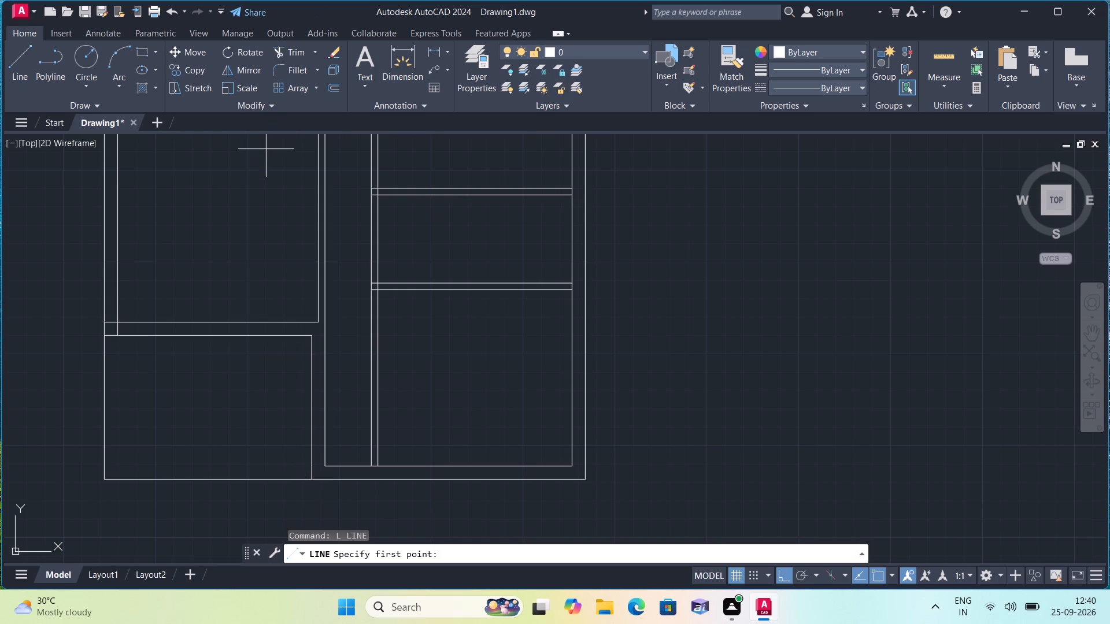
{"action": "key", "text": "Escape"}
Trim both lines of the second vertical partition below the lowest horizontal partition on the plan's right side.
{"action": "type", "text": "trim"}
{"action": "key", "text": "space"}
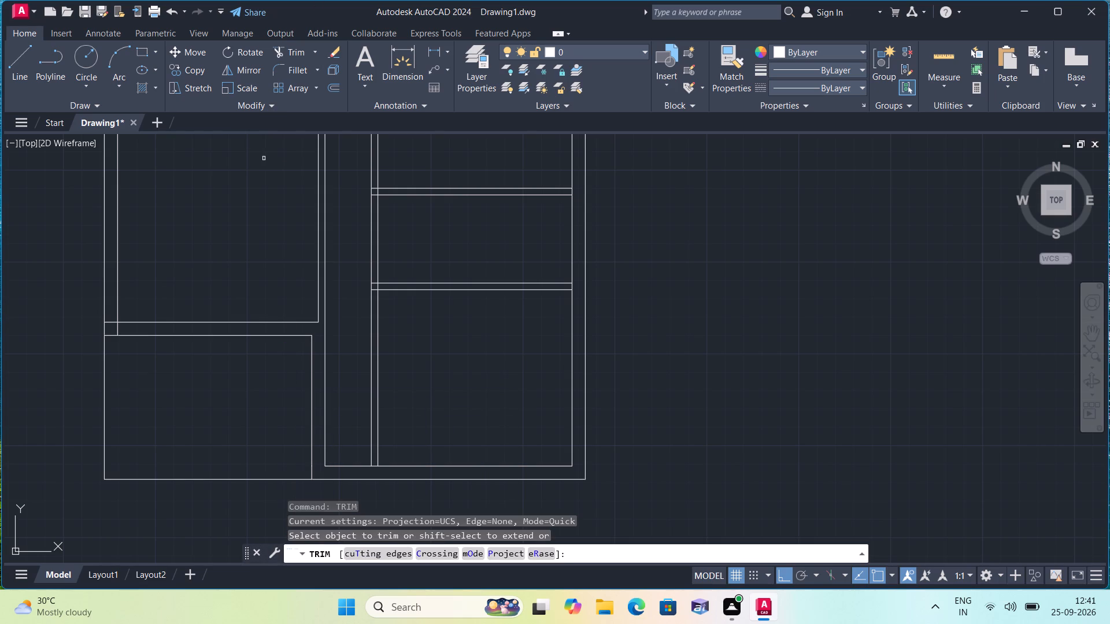
{"action": "left_click", "coordinate": [387, 329]}
{"action": "left_click", "coordinate": [367, 310]}
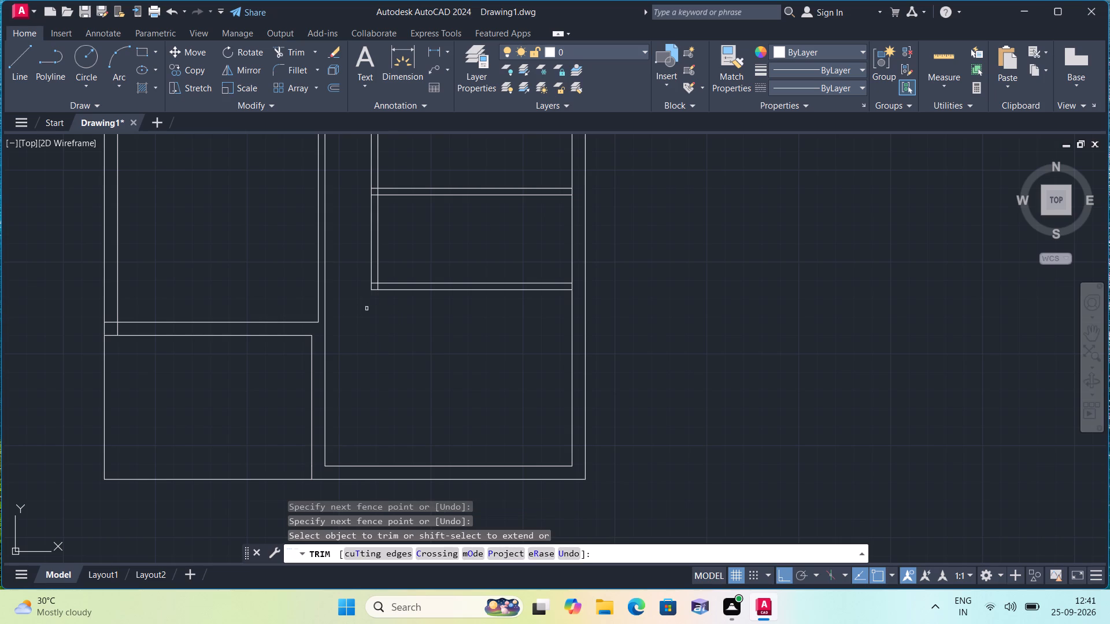
{"action": "scroll", "coordinate": [379, 248], "scroll_direction": "up", "scroll_amount": 1}
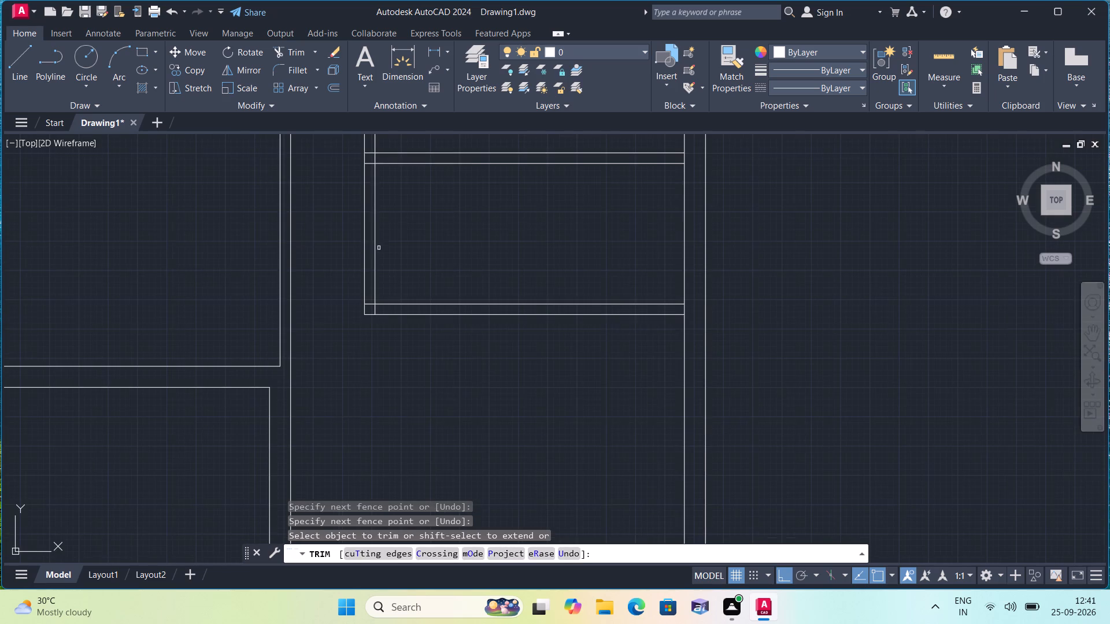
{"action": "middle_click_drag", "start_coordinate": [379, 248], "coordinate": [412, 400]}
{"action": "scroll", "coordinate": [415, 402], "scroll_direction": "down", "scroll_amount": 1}
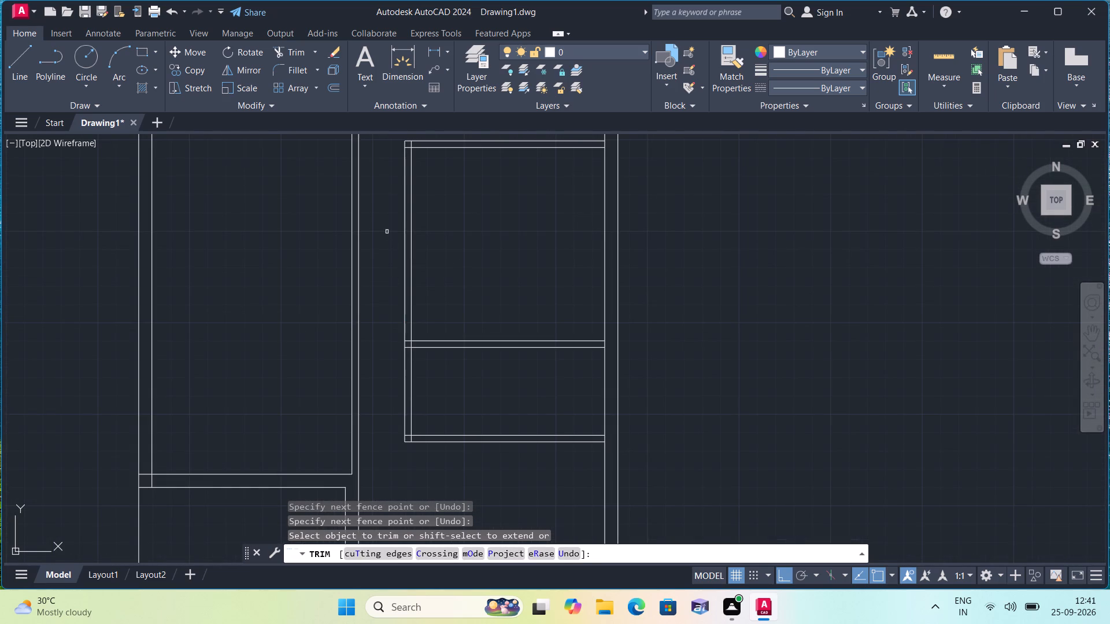
{"action": "middle_click_drag", "start_coordinate": [365, 268], "coordinate": [384, 355]}
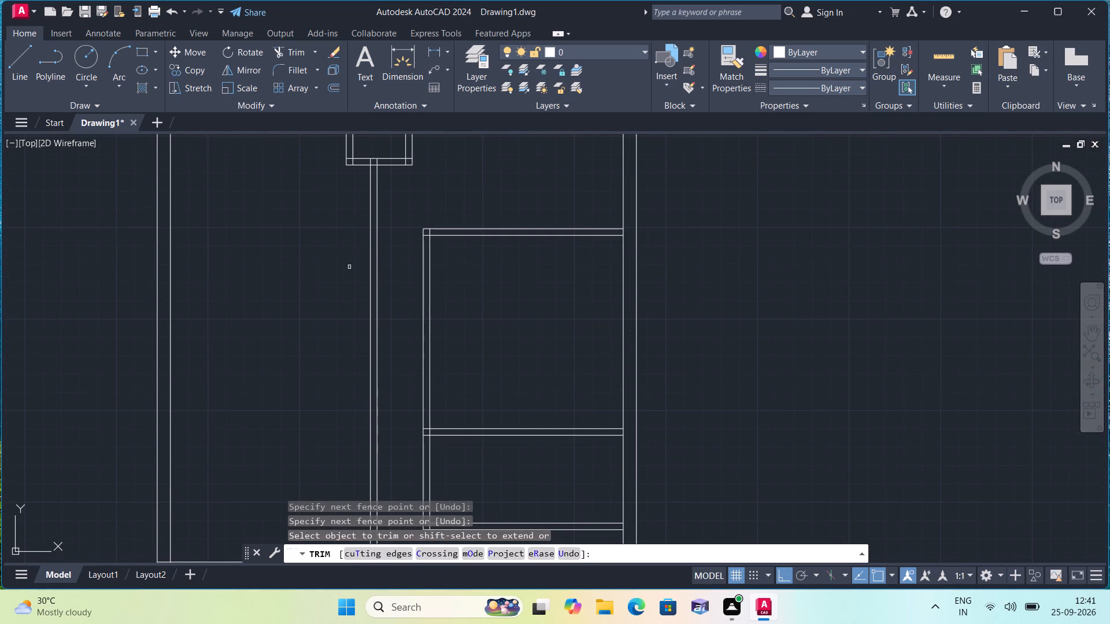
{"action": "key", "text": "space"}
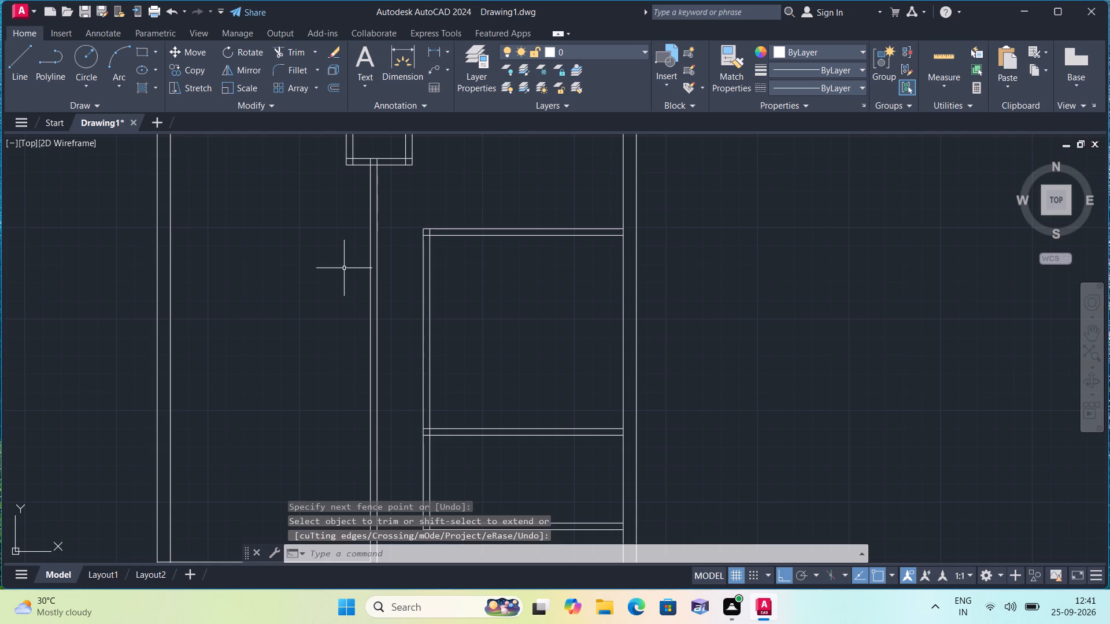
Draw a door jamb across the top wall, set 3" left of the small top room's left partition.
{"action": "type", "text": "l"}
{"action": "key", "text": "space"}
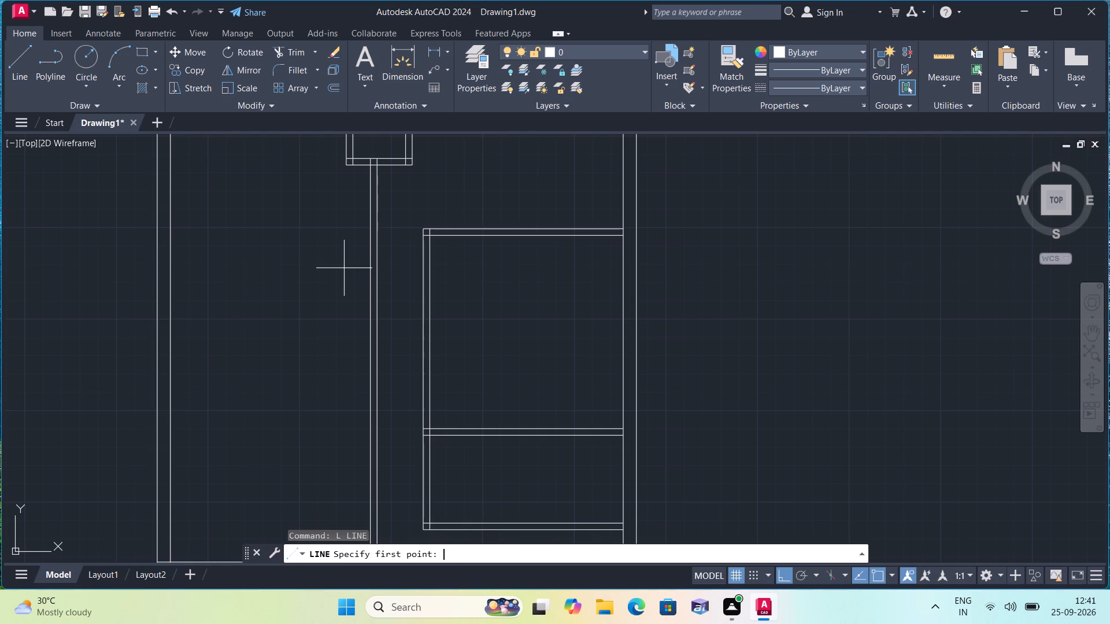
{"action": "middle_click_drag", "start_coordinate": [307, 287], "coordinate": [345, 458]}
{"action": "middle_click_drag", "start_coordinate": [342, 315], "coordinate": [341, 322]}
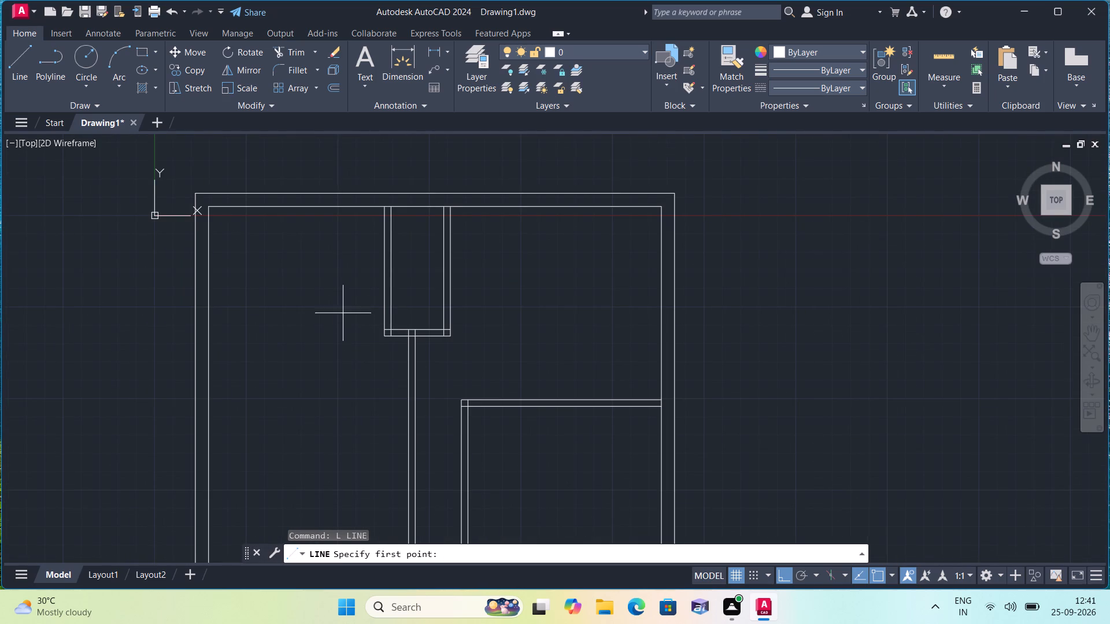
{"action": "middle_click_drag", "start_coordinate": [341, 322], "coordinate": [367, 465]}
{"action": "scroll", "coordinate": [403, 384], "scroll_direction": "up", "scroll_amount": 2}
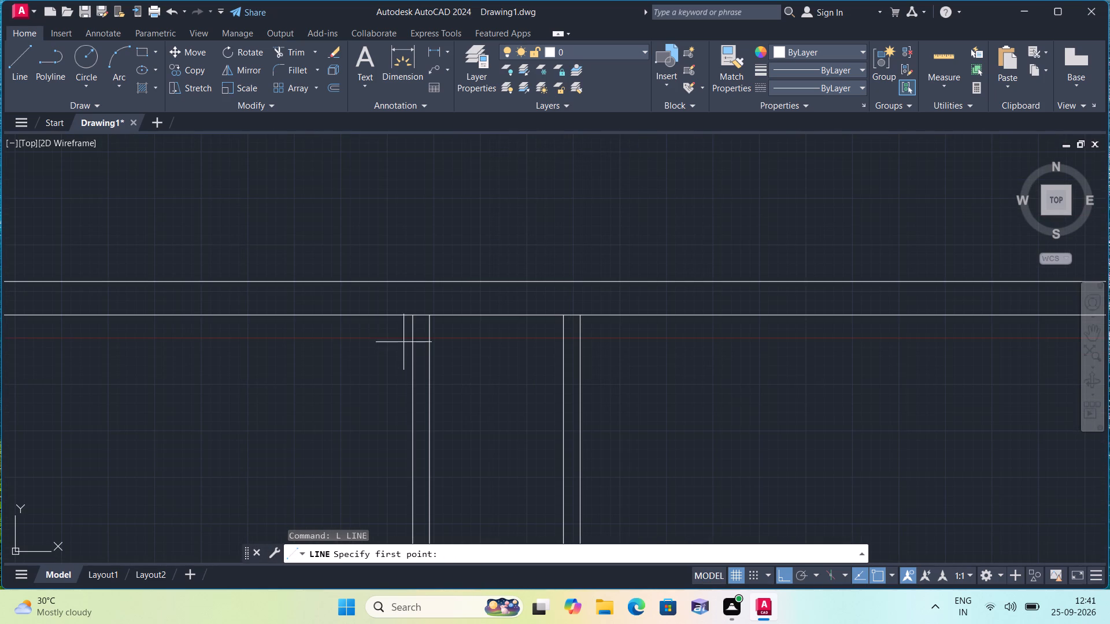
{"action": "left_click", "coordinate": [411, 315]}
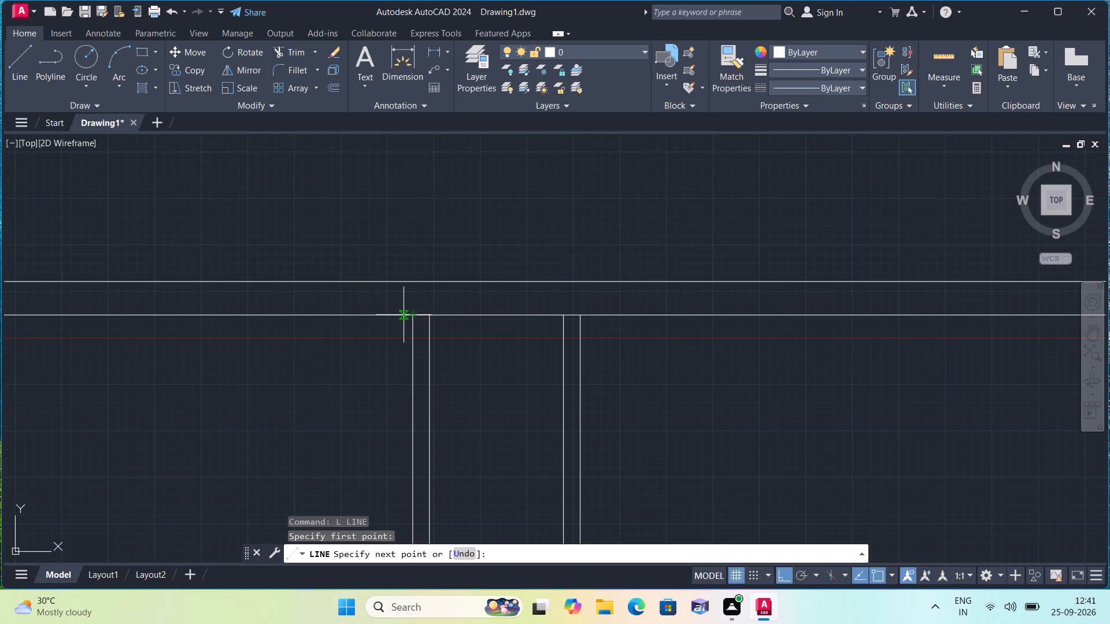
{"action": "type", "text": "3\""}
{"action": "key", "text": "space"}
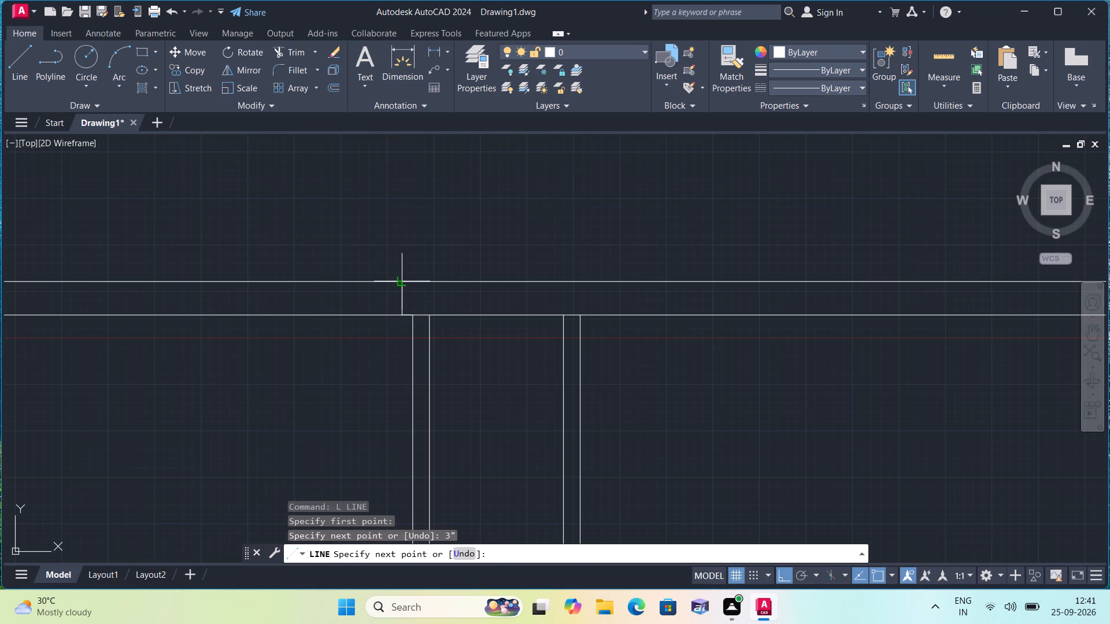
{"action": "left_click", "coordinate": [398, 282]}
{"action": "key", "text": "space"}
From the jamb's midpoint, draw 2", 2' and 2" segments leftward inside the top wall and a line up to its outer face.
{"action": "key", "text": "space"}
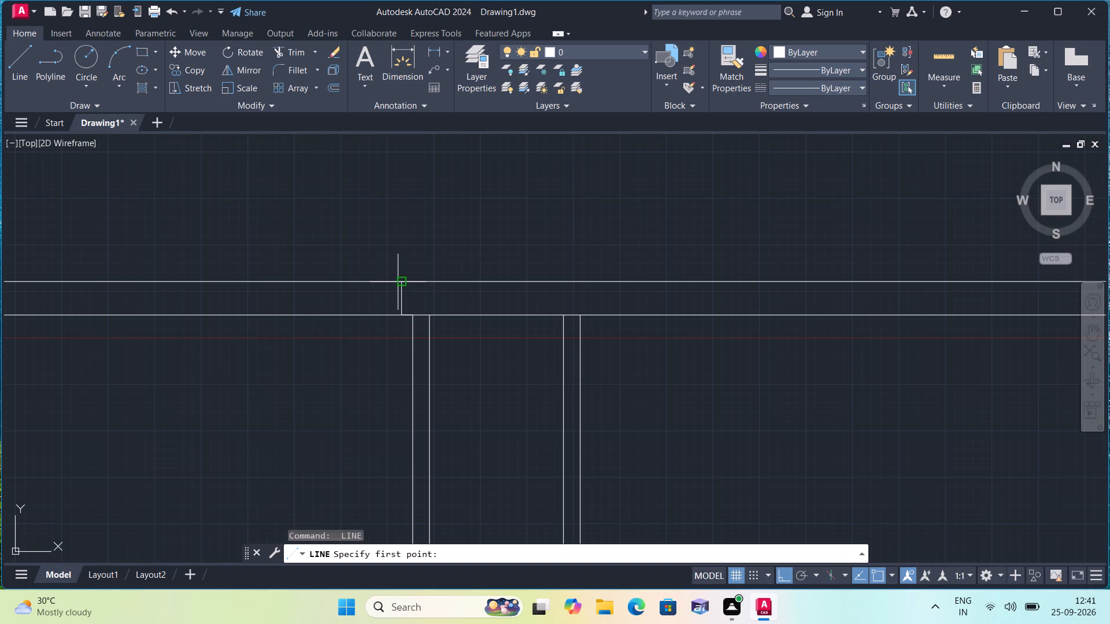
{"action": "left_click", "coordinate": [403, 299]}
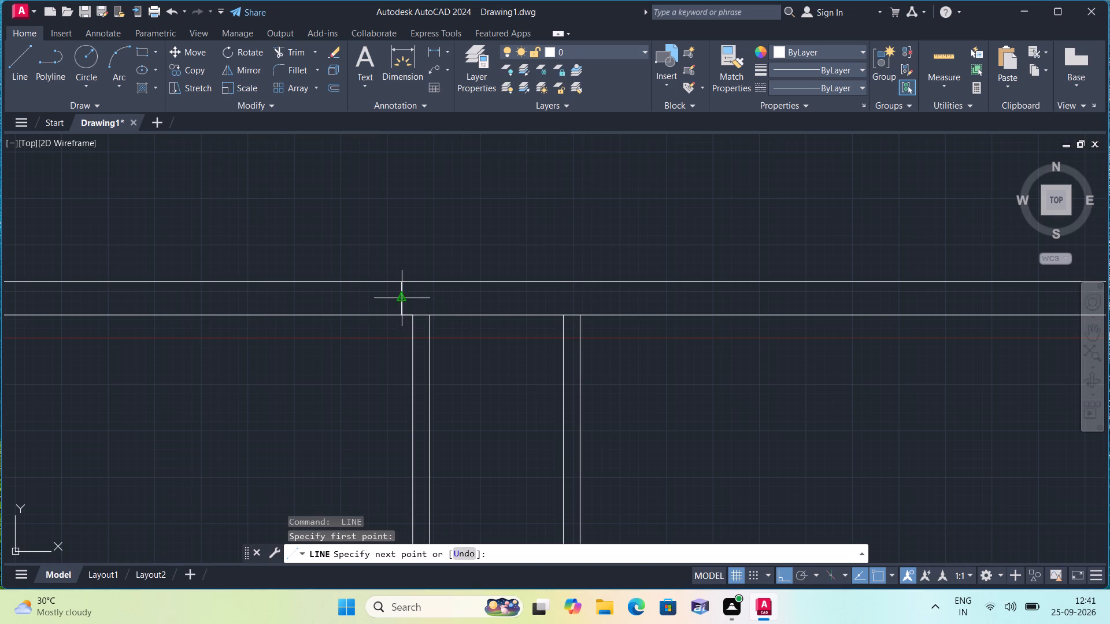
{"action": "type", "text": "2\""}
{"action": "key", "text": "space"}
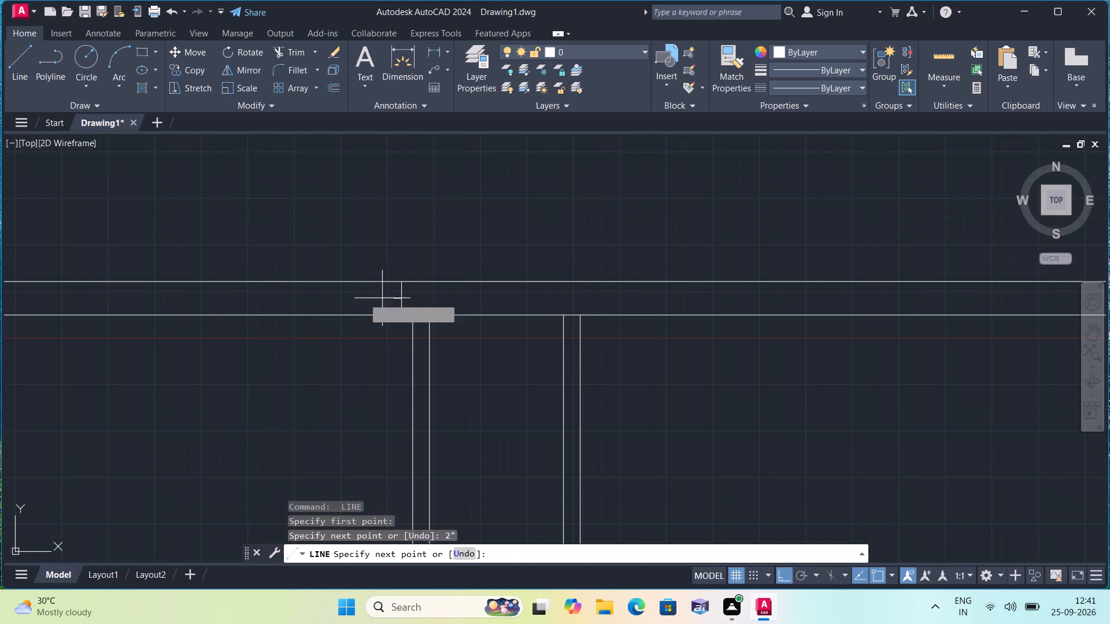
{"action": "type", "text": "2'"}
{"action": "key", "text": "space"}
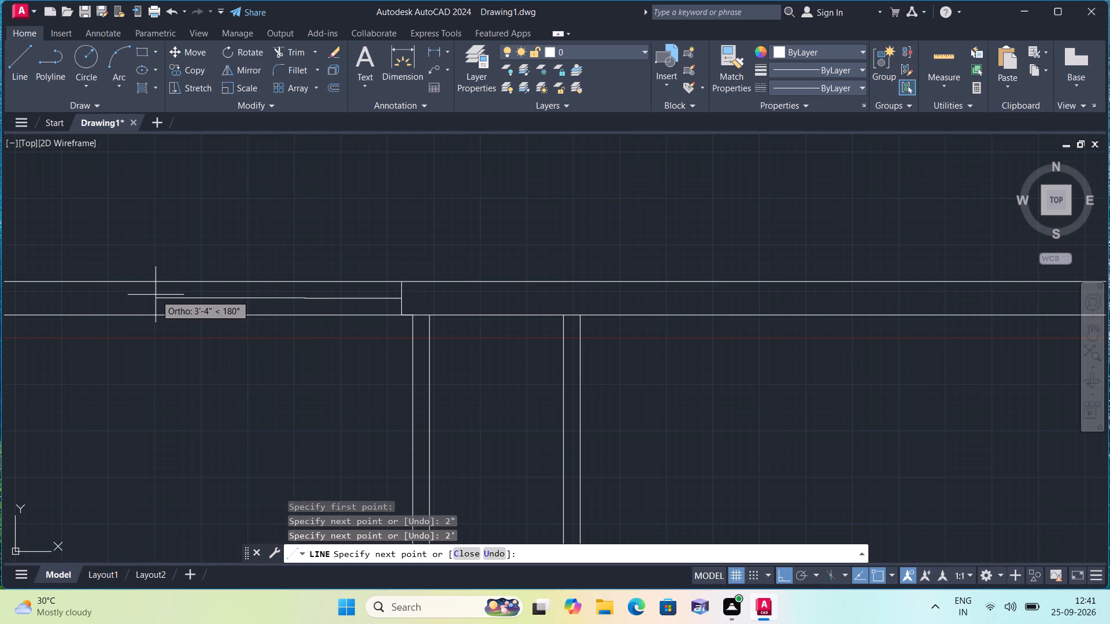
{"action": "type", "text": "2\""}
{"action": "key", "text": "space"}
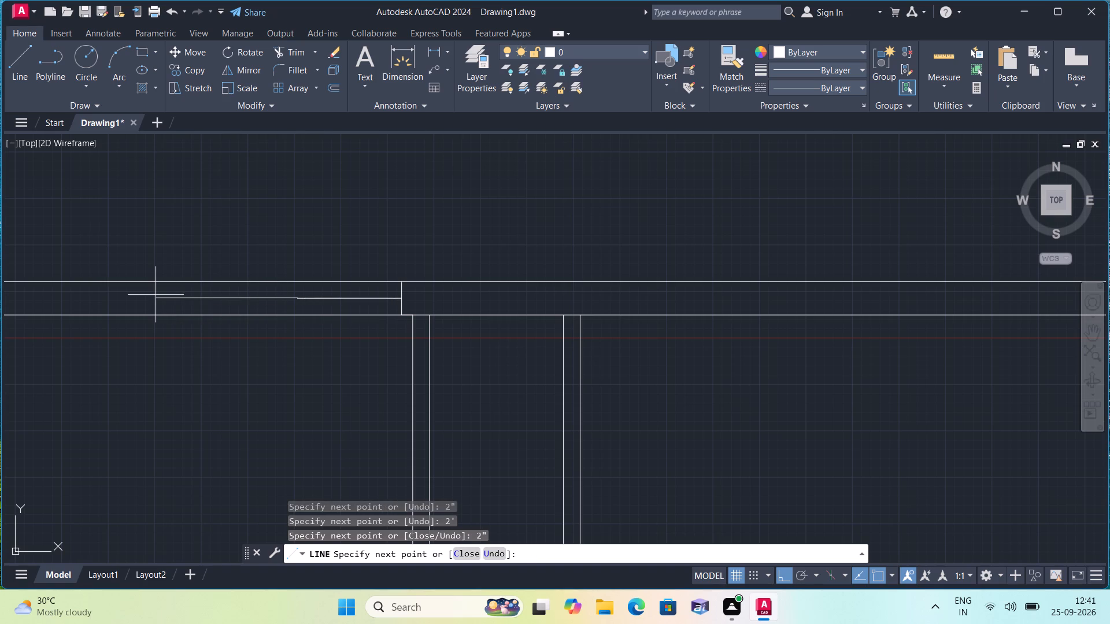
{"action": "left_click", "coordinate": [299, 285]}
{"action": "key", "text": "space"}
Complete the second door jamb with a line from the segments' left end down to the top wall's inner line.
{"action": "key", "text": "space"}
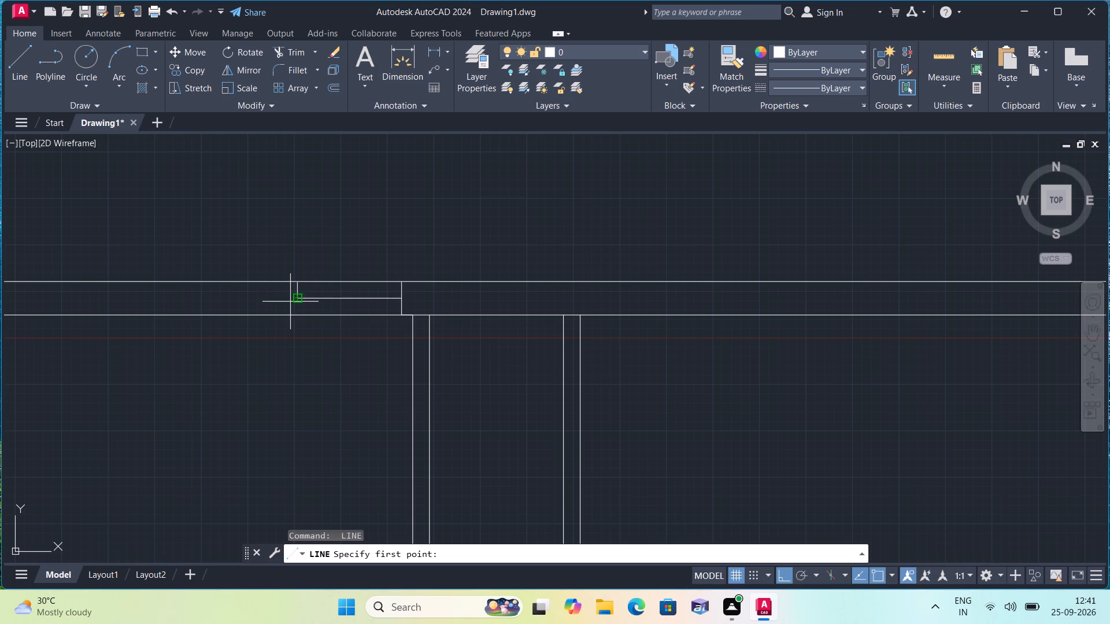
{"action": "left_click", "coordinate": [294, 300]}
{"action": "left_click", "coordinate": [299, 314]}
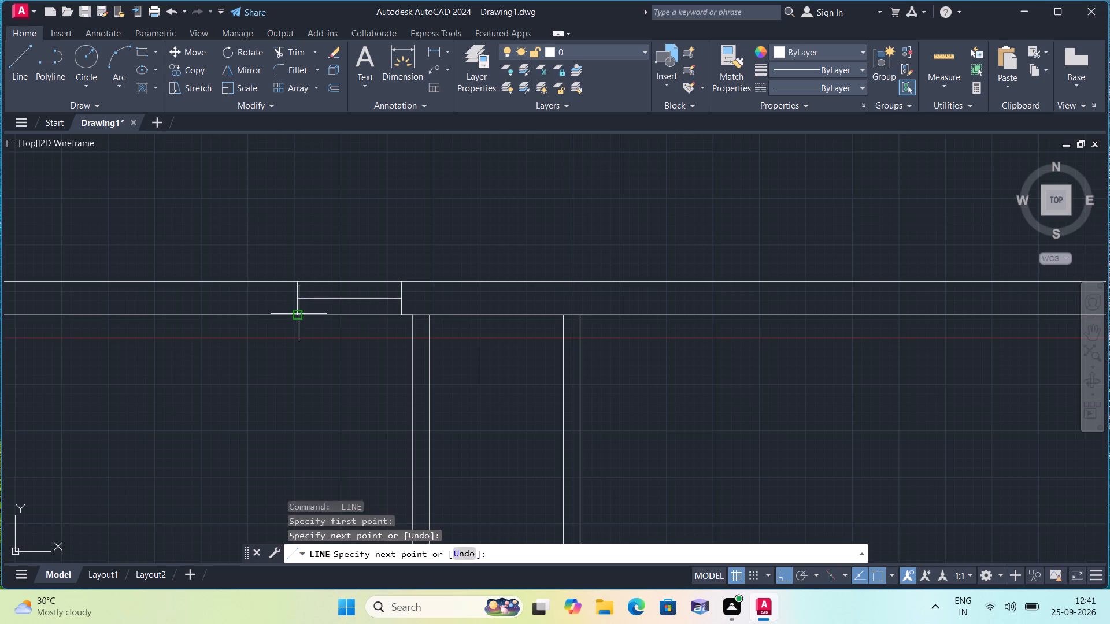
{"action": "key", "text": "space"}
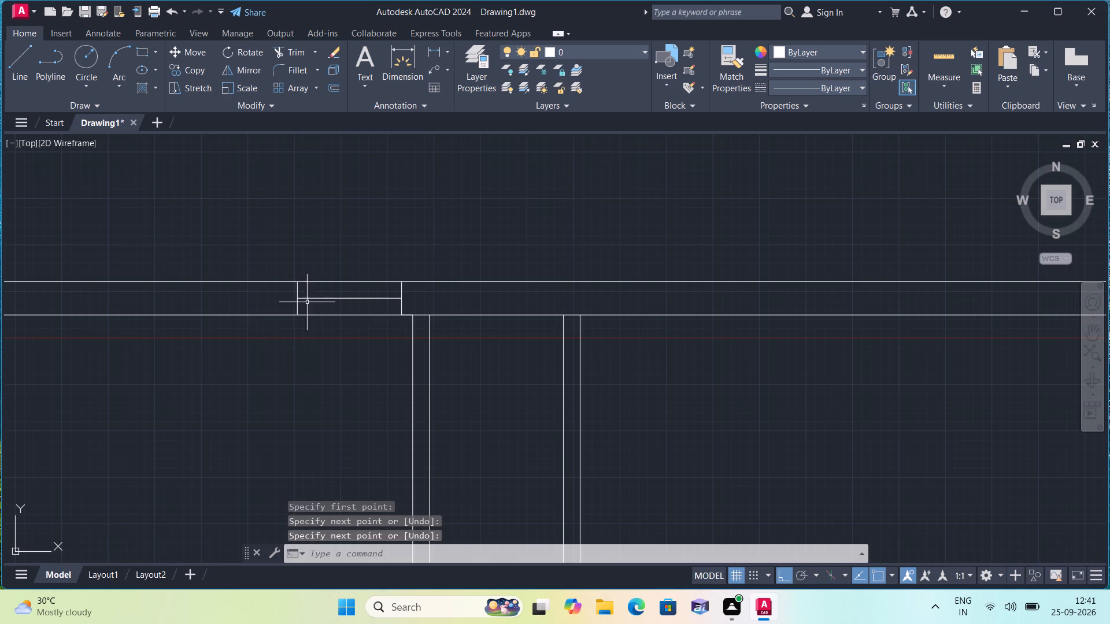
Delete the 2' middle segment between the two door jambs, keeping the 2" stubs.
{"action": "scroll", "coordinate": [321, 302], "scroll_direction": "up", "scroll_amount": 2}
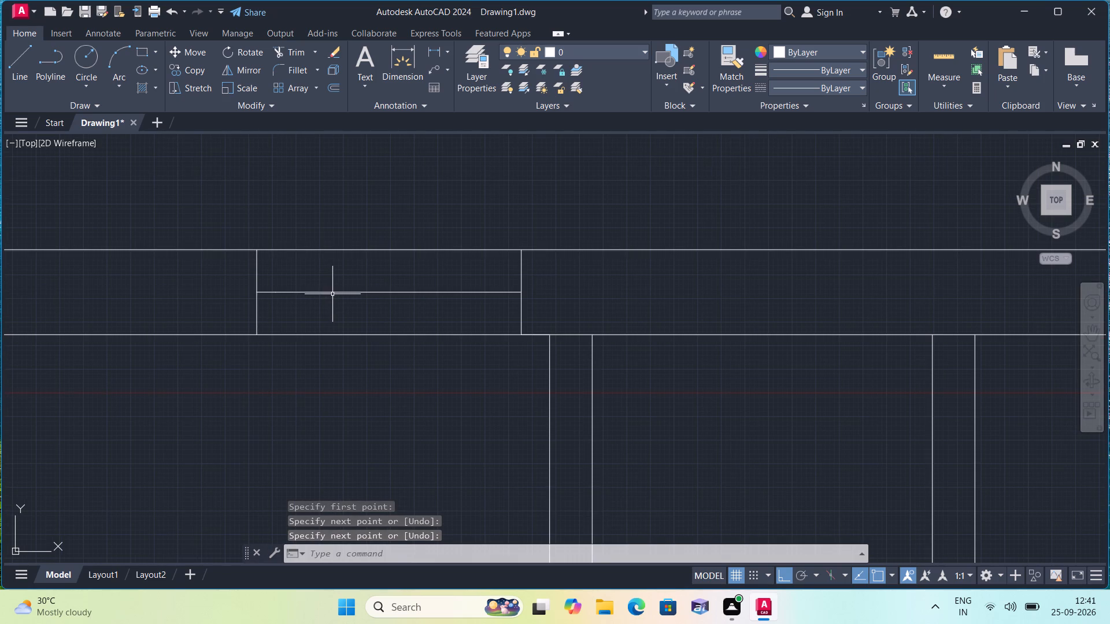
{"action": "left_click", "coordinate": [332, 294]}
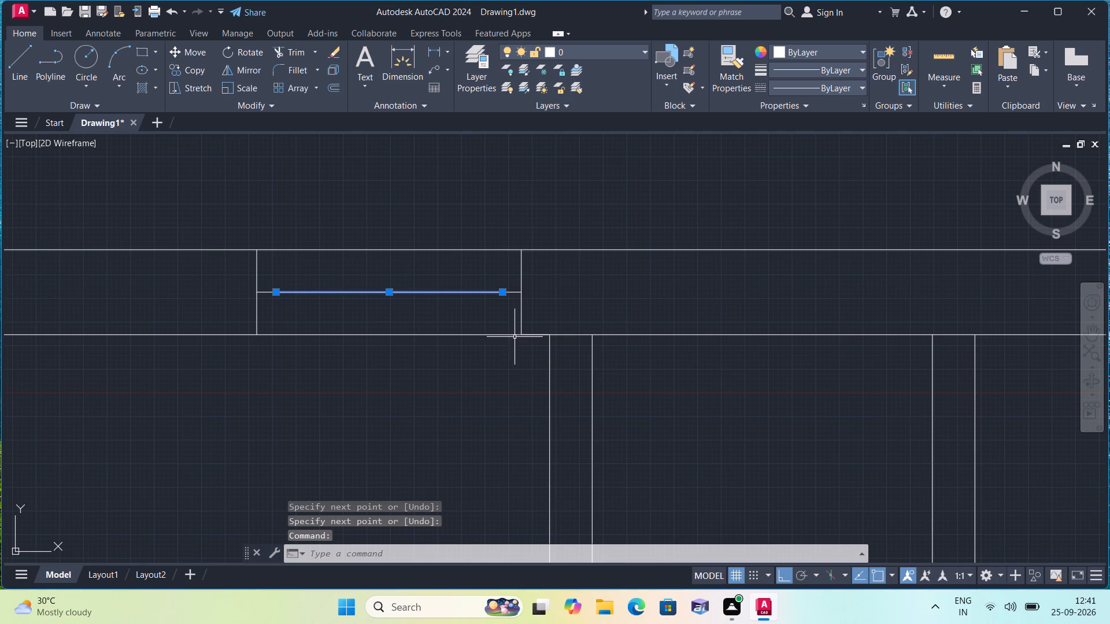
{"action": "left_click", "coordinate": [540, 334]}
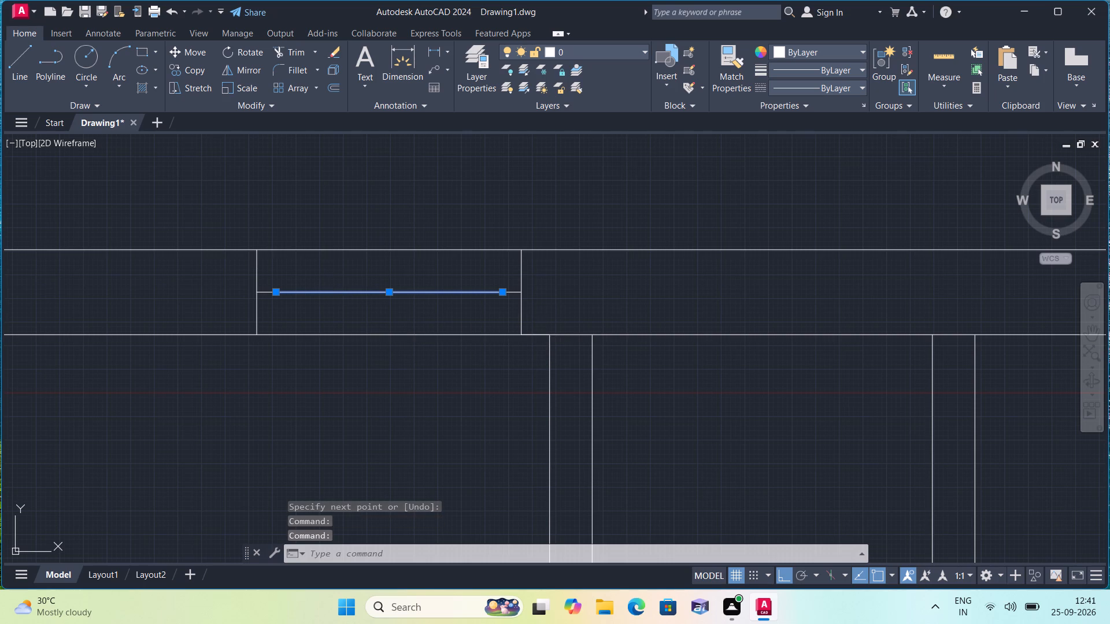
{"action": "key", "text": "Delete"}
Draw a 2' vertical door leaf line upward from the inner end of the right jamb's stub.
{"action": "type", "text": "l"}
{"action": "key", "text": "space"}
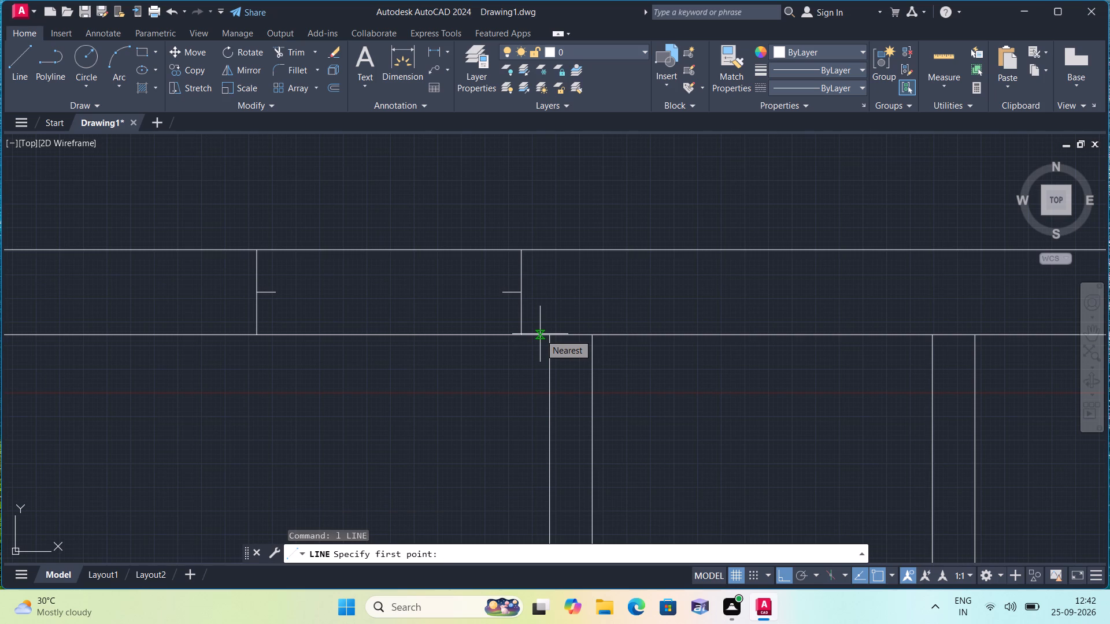
{"action": "left_click", "coordinate": [506, 290]}
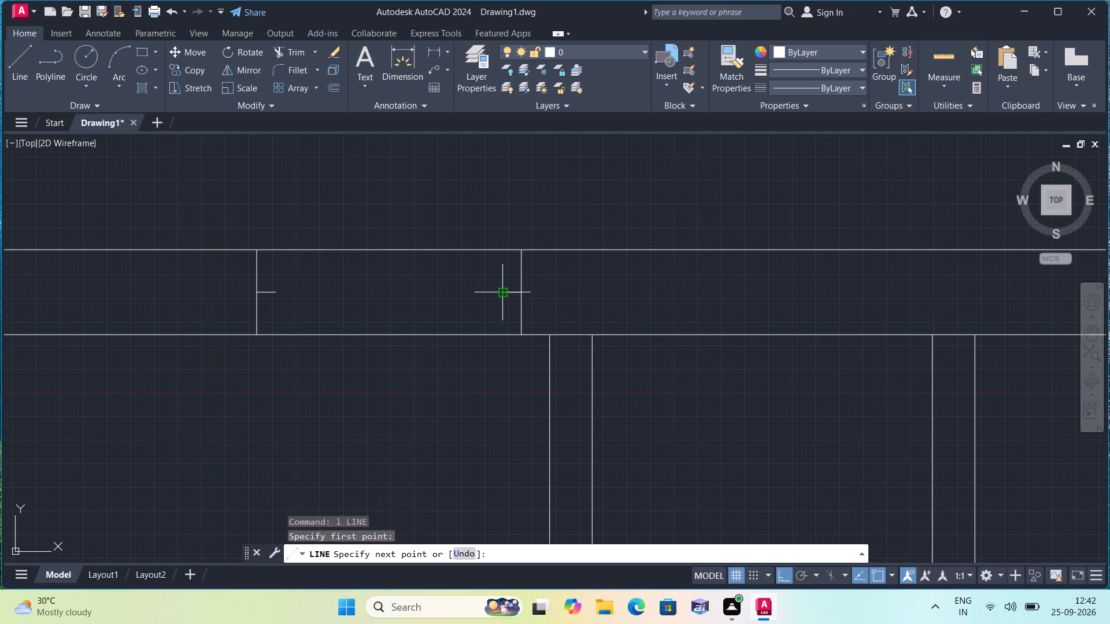
{"action": "scroll", "coordinate": [501, 225], "scroll_direction": "down", "scroll_amount": 1}
{"action": "type", "text": "2'"}
{"action": "key", "text": "space"}
{"action": "key", "text": "Escape"}
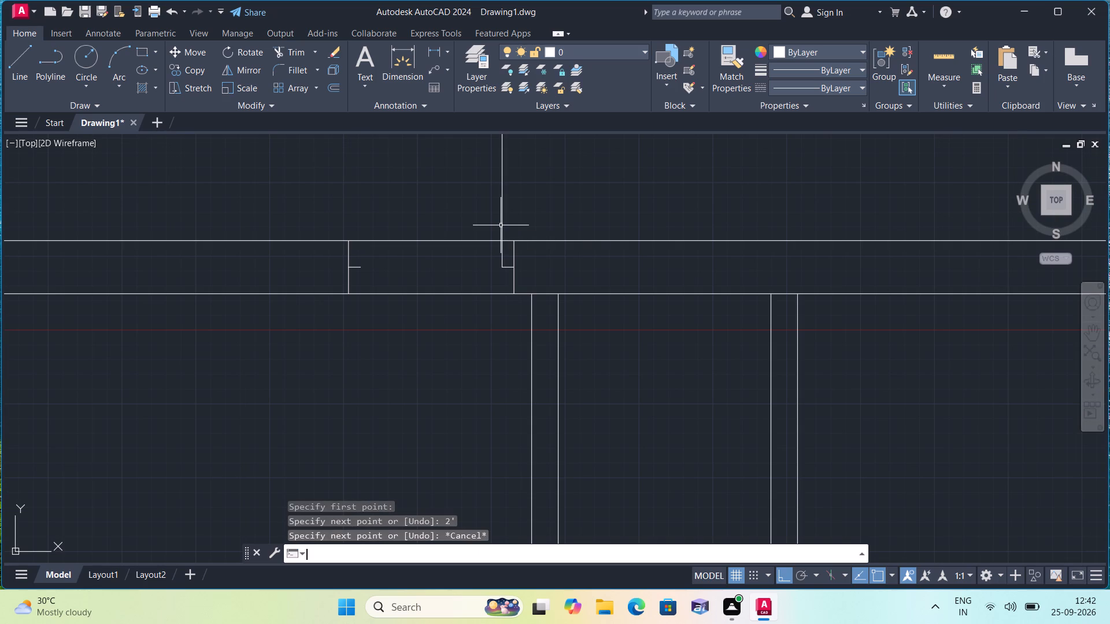
Draw the door's swing arc from the top of the leaf to the inner end of the left jamb's stub.
{"action": "middle_click_drag", "start_coordinate": [372, 263], "coordinate": [356, 325]}
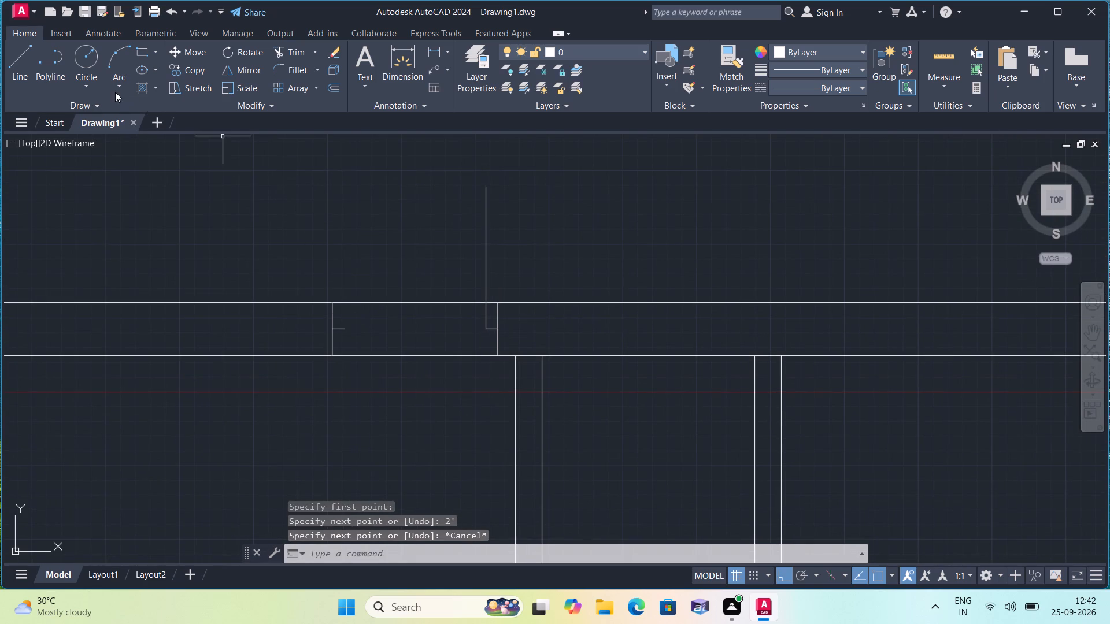
{"action": "left_click", "coordinate": [118, 88]}
{"action": "left_click", "coordinate": [154, 255]}
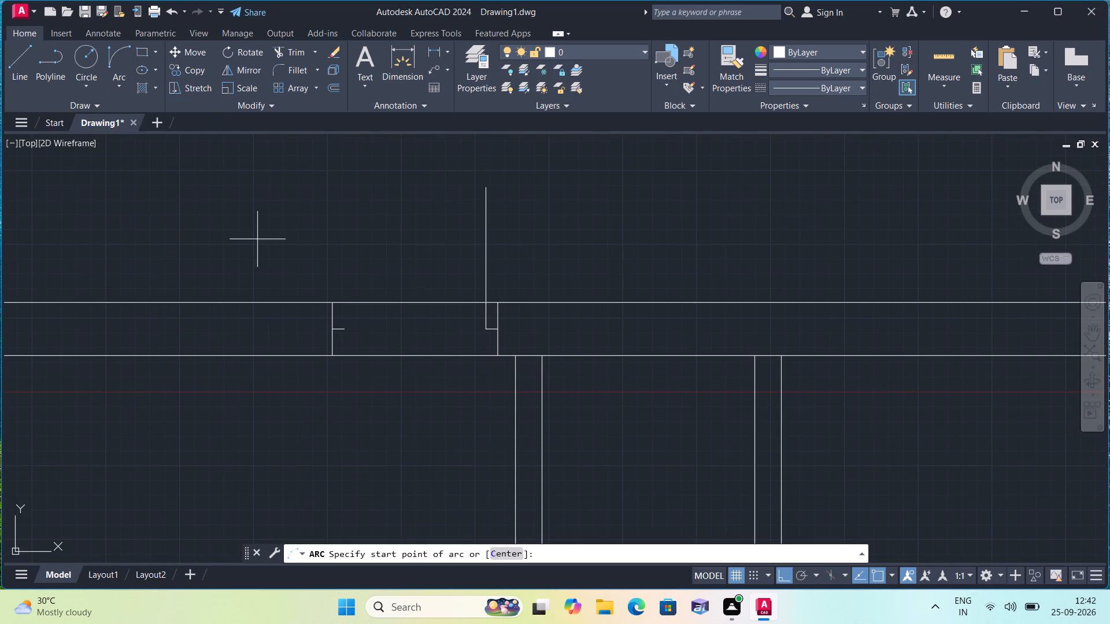
{"action": "left_click", "coordinate": [483, 189]}
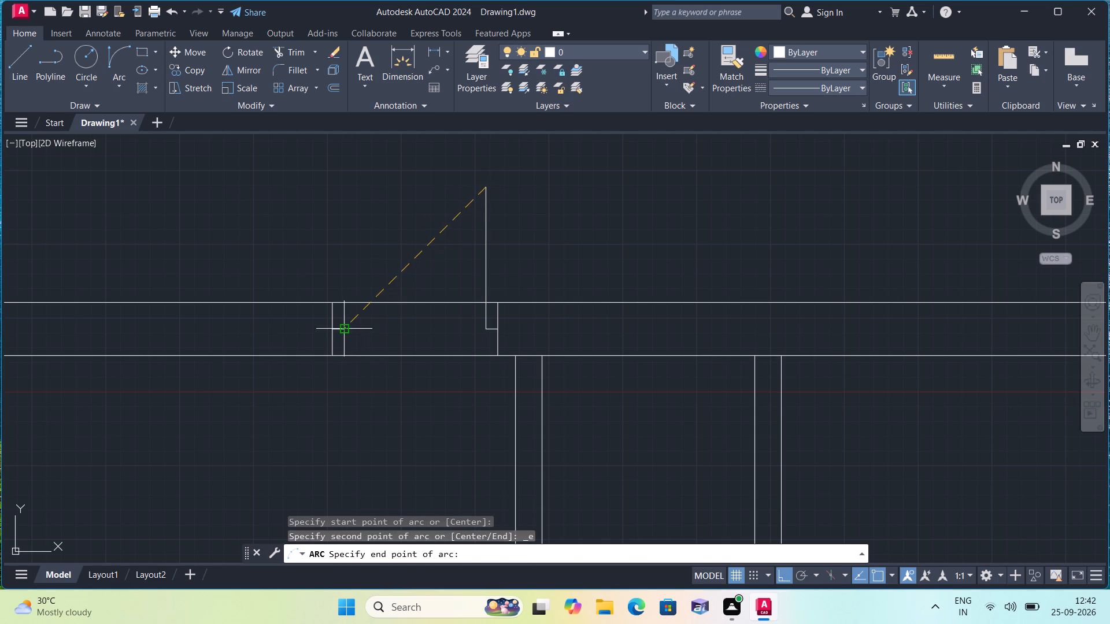
{"action": "left_click", "coordinate": [345, 328]}
{"action": "left_click", "coordinate": [308, 237]}
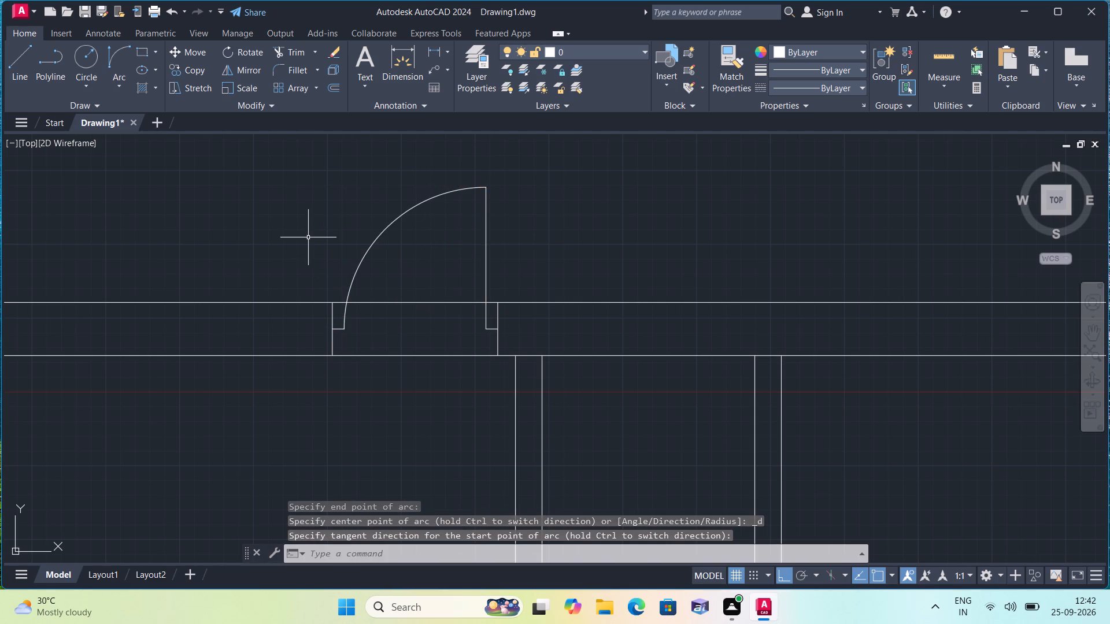
Draw a line across the thickness of the narrow room's right partition, a short way below the top wall.
{"action": "scroll", "coordinate": [305, 246], "scroll_direction": "down", "scroll_amount": 2}
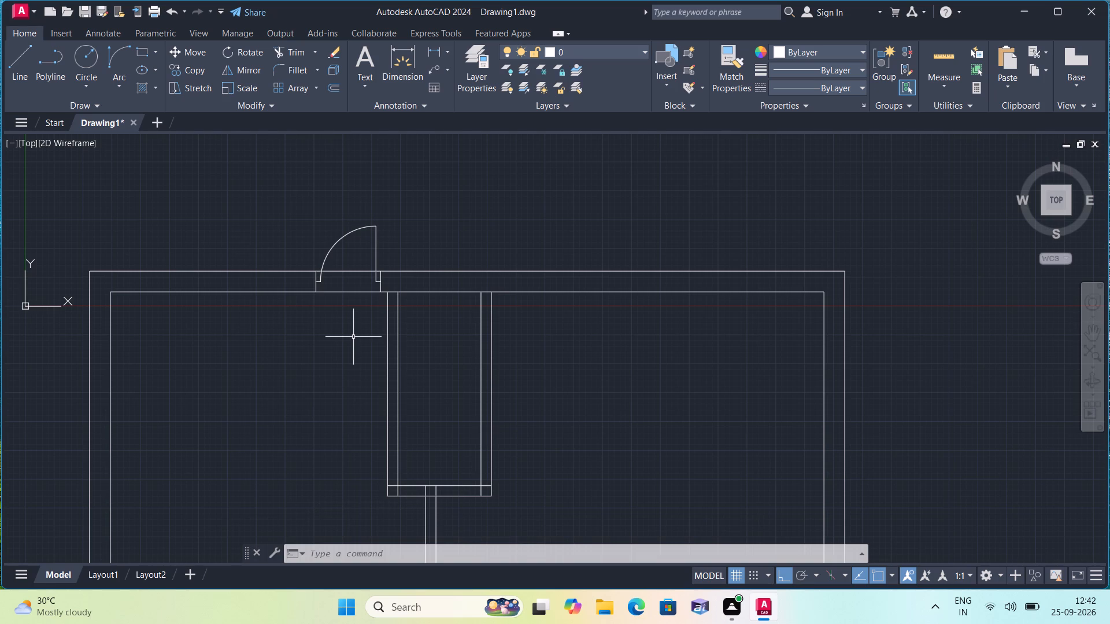
{"action": "scroll", "coordinate": [253, 315], "scroll_direction": "up", "scroll_amount": 1}
{"action": "middle_click_drag", "start_coordinate": [253, 314], "coordinate": [249, 314]}
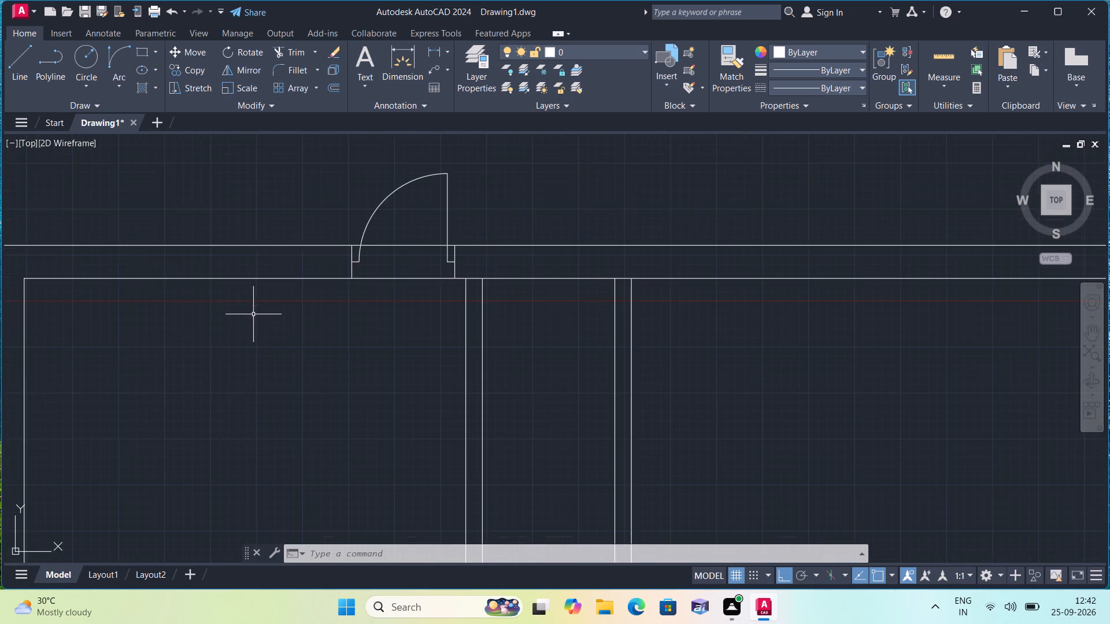
{"action": "middle_click_drag", "start_coordinate": [249, 314], "coordinate": [230, 332]}
{"action": "scroll", "coordinate": [235, 314], "scroll_direction": "down", "scroll_amount": 1}
{"action": "middle_click_drag", "start_coordinate": [234, 332], "coordinate": [209, 359]}
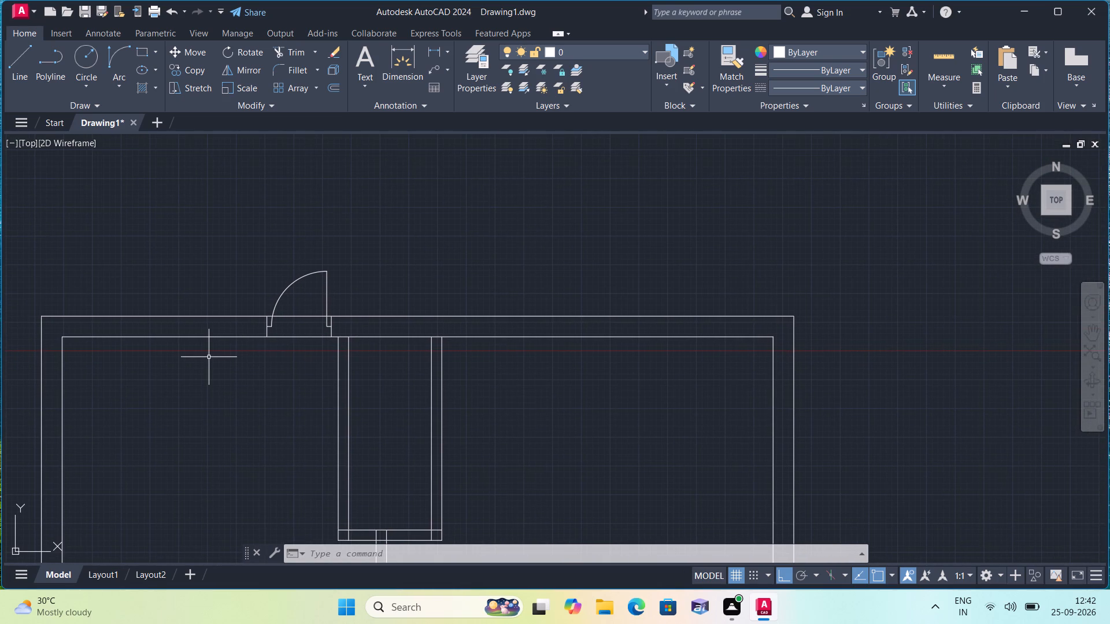
{"action": "type", "text": "l"}
{"action": "key", "text": "space"}
{"action": "scroll", "coordinate": [435, 385], "scroll_direction": "up", "scroll_amount": 1}
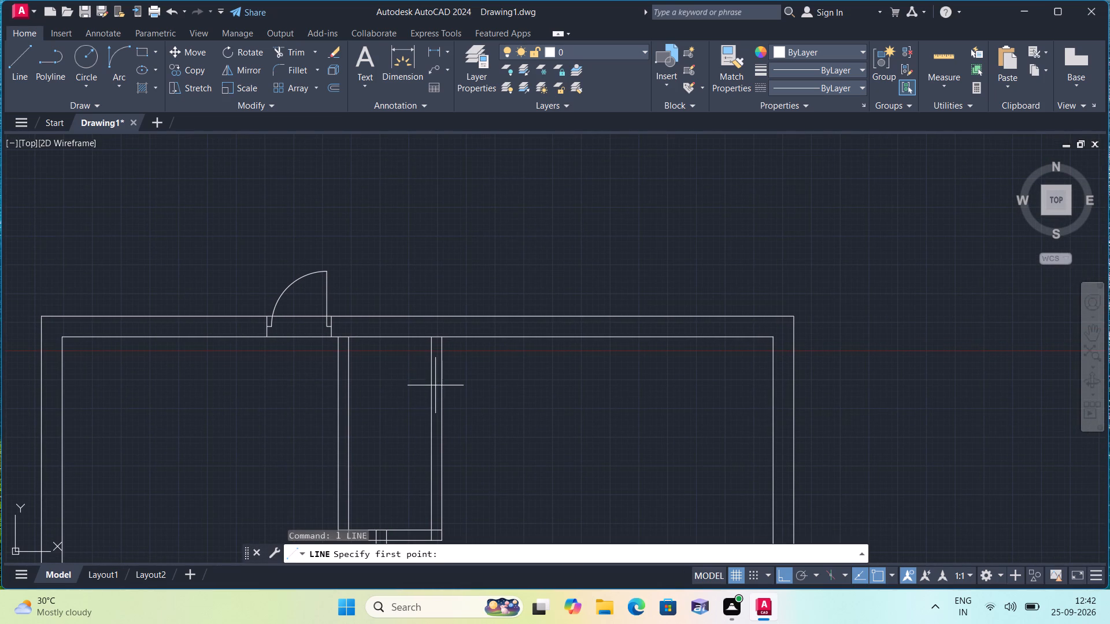
{"action": "scroll", "coordinate": [435, 385], "scroll_direction": "up", "scroll_amount": 1}
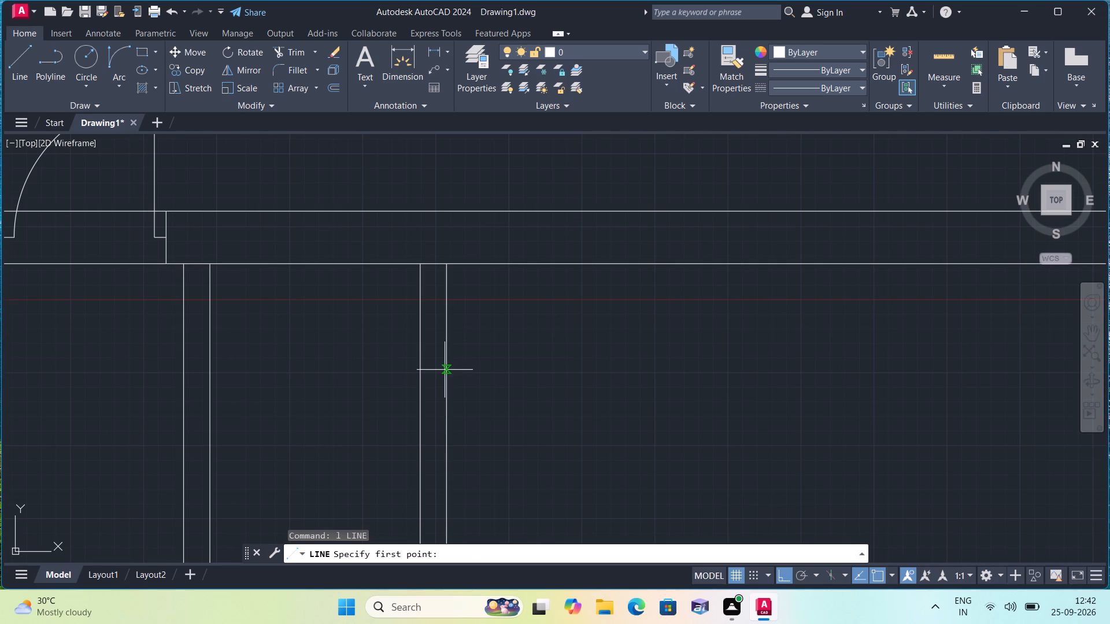
{"action": "left_click", "coordinate": [445, 371]}
{"action": "left_click", "coordinate": [417, 372]}
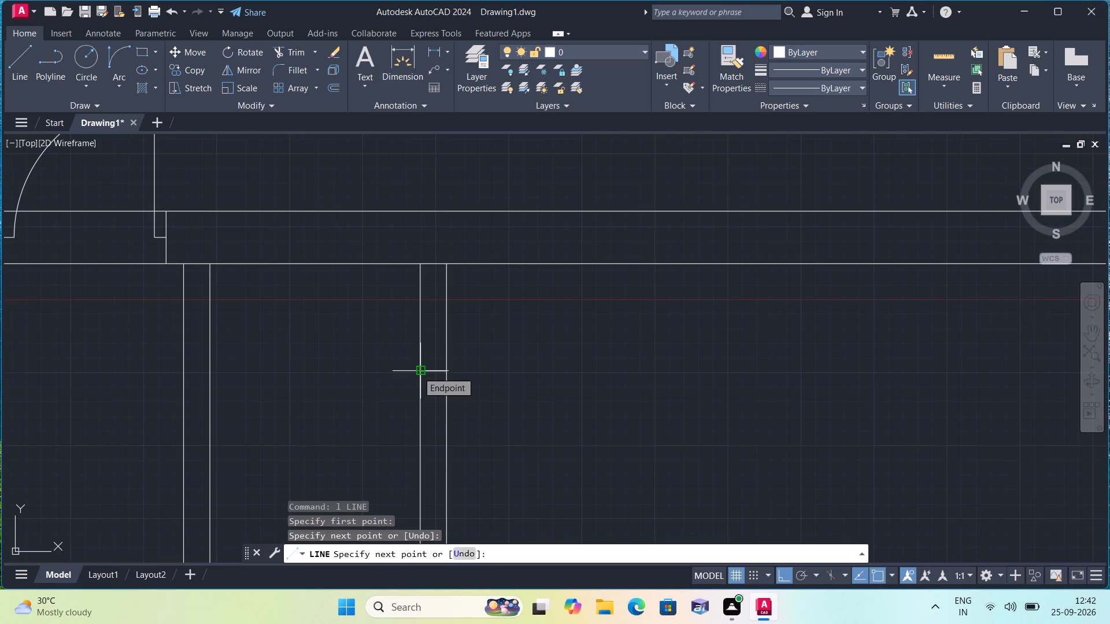
{"action": "key", "text": "space"}
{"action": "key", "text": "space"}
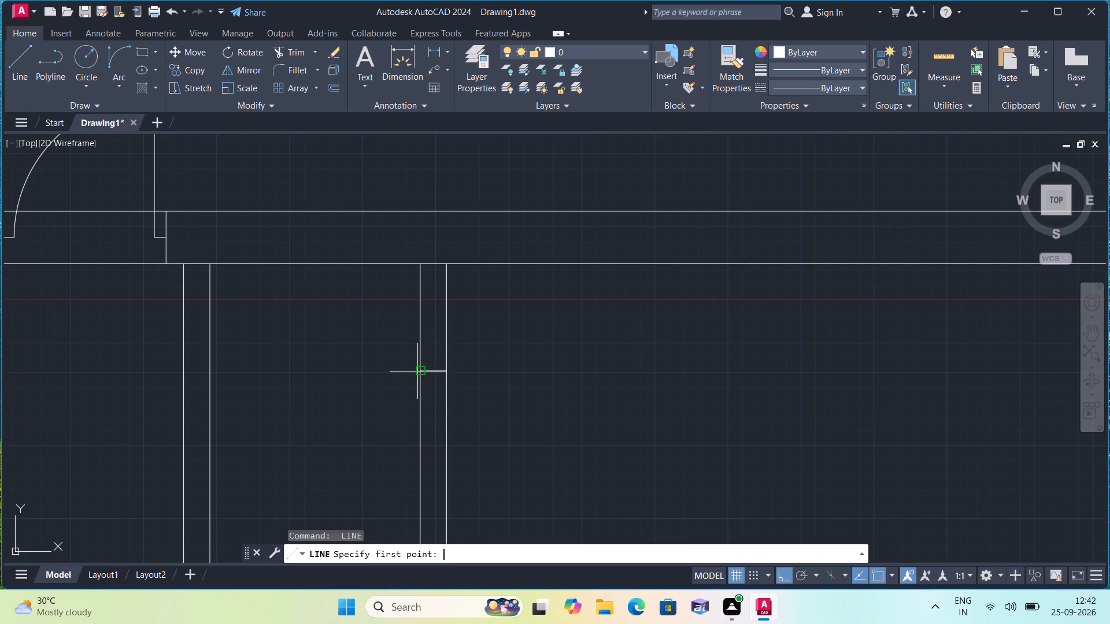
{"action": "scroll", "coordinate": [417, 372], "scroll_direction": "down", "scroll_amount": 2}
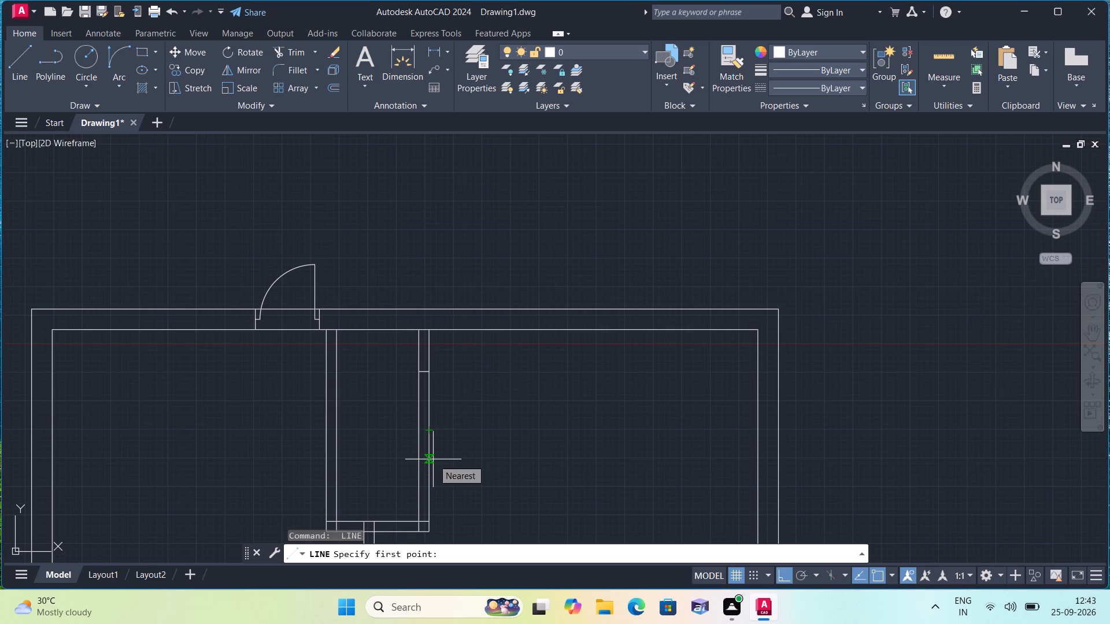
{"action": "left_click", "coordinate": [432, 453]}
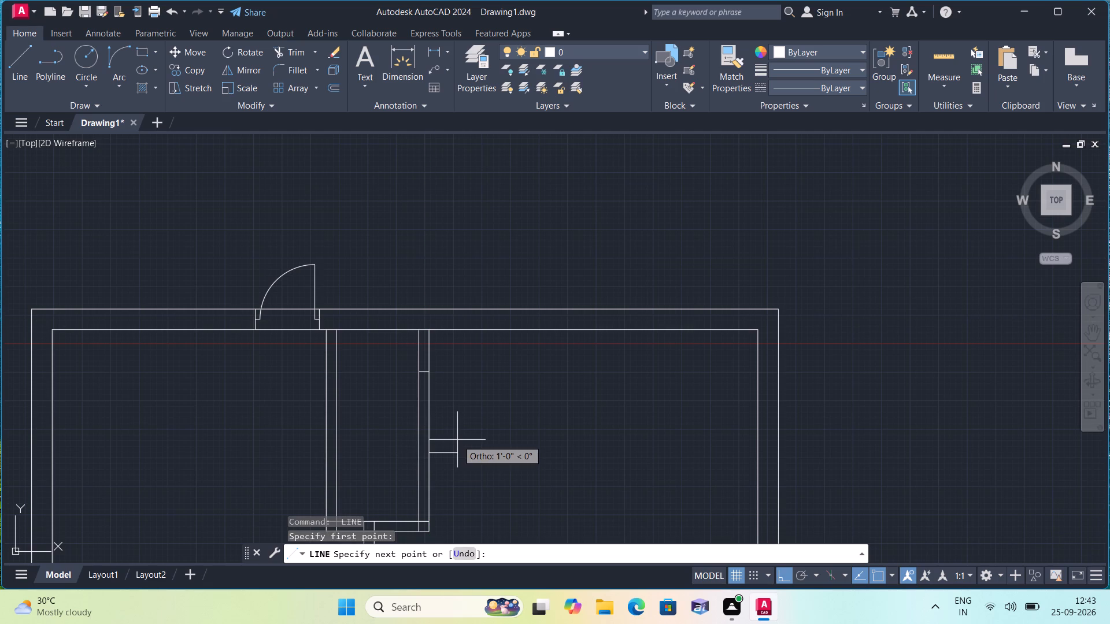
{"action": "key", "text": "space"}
Draw a second line across the narrow room's right partition at the midpoint of its height.
{"action": "key", "text": "space"}
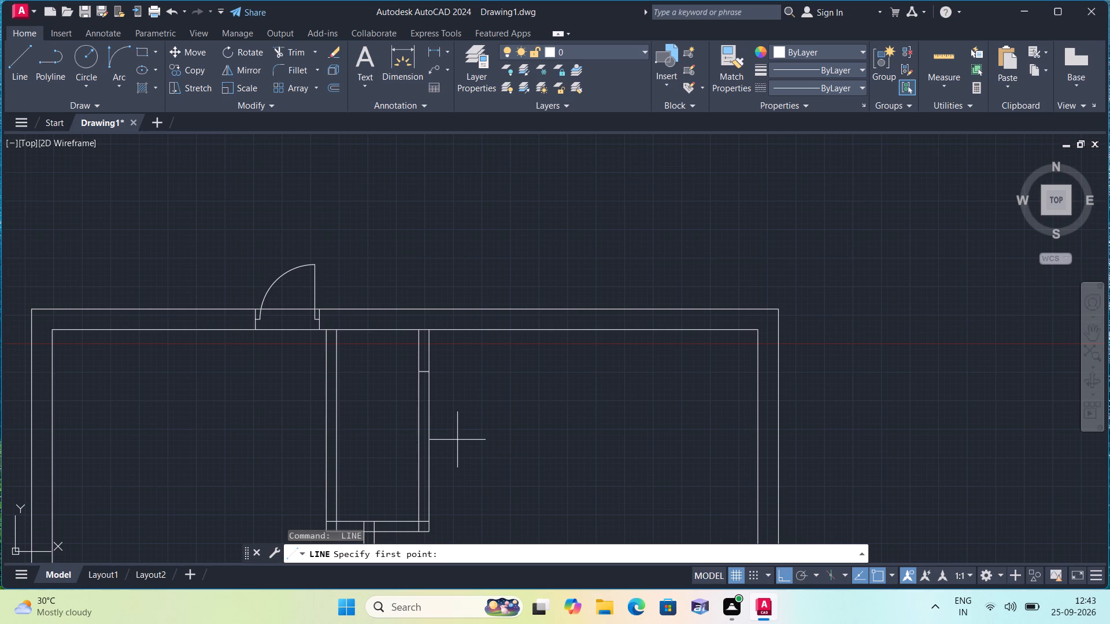
{"action": "left_click", "coordinate": [428, 431]}
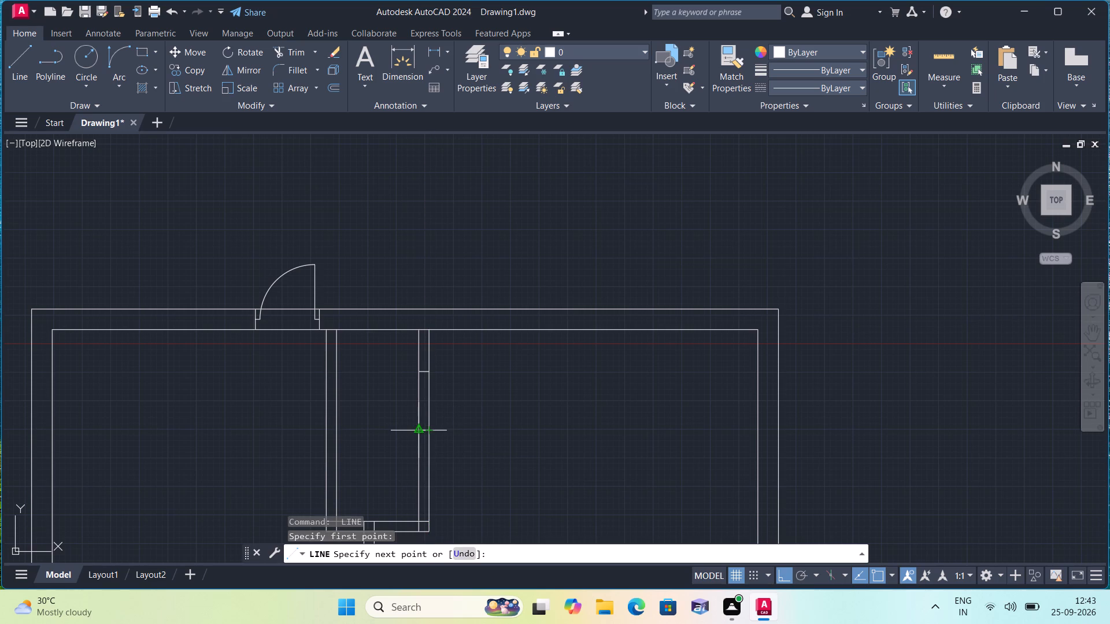
{"action": "left_click", "coordinate": [417, 428]}
{"action": "key", "text": "space"}
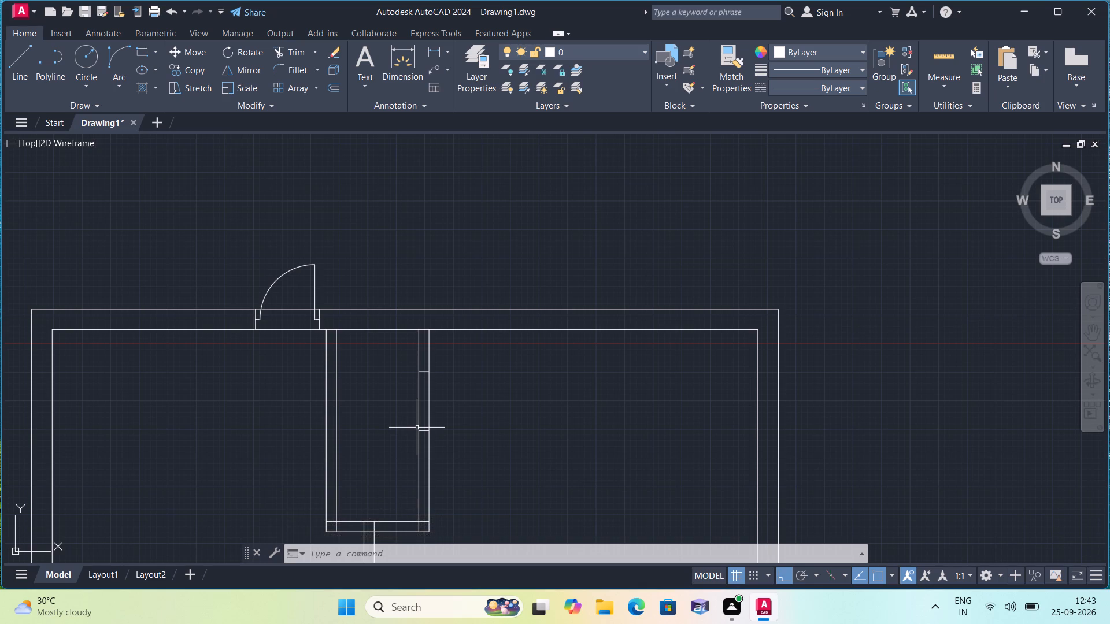
From the lower-right room's upper-left corner, mid-thickness of the horizontal partition, draw a 2" segment and one about 2'-4" leftward toward the vertical partition.
{"action": "type", "text": "l"}
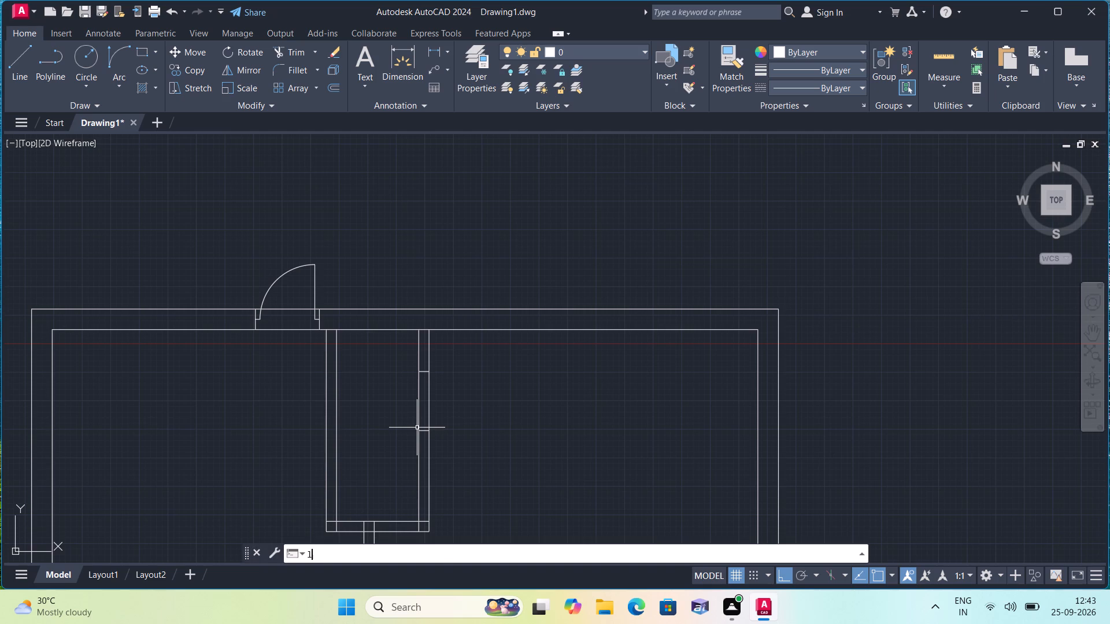
{"action": "key", "text": "space"}
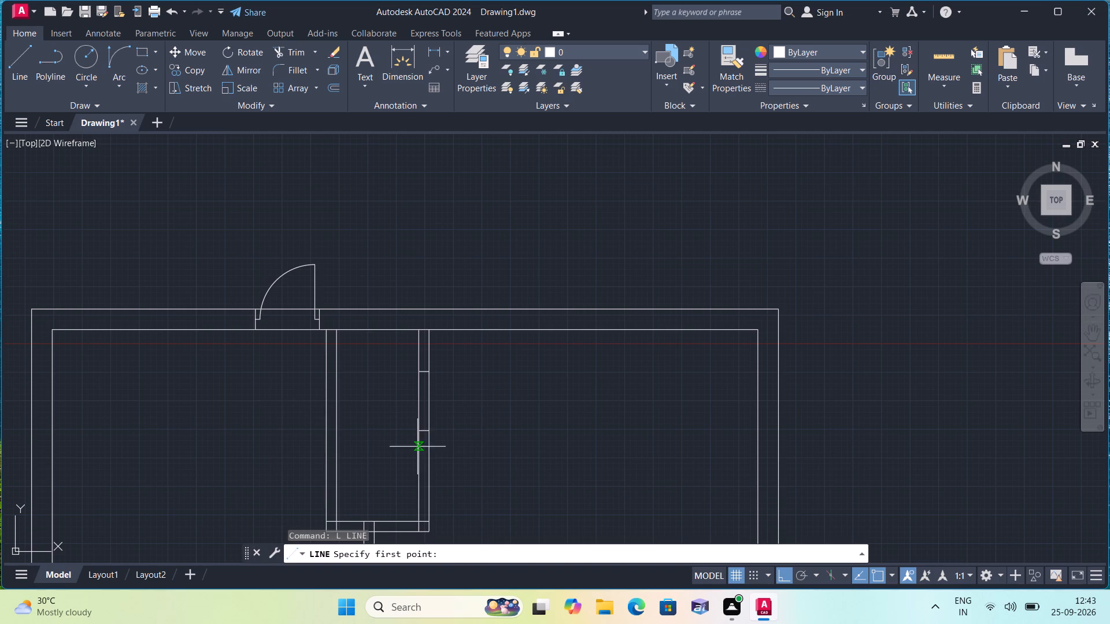
{"action": "middle_click_drag", "start_coordinate": [477, 497], "coordinate": [454, 347]}
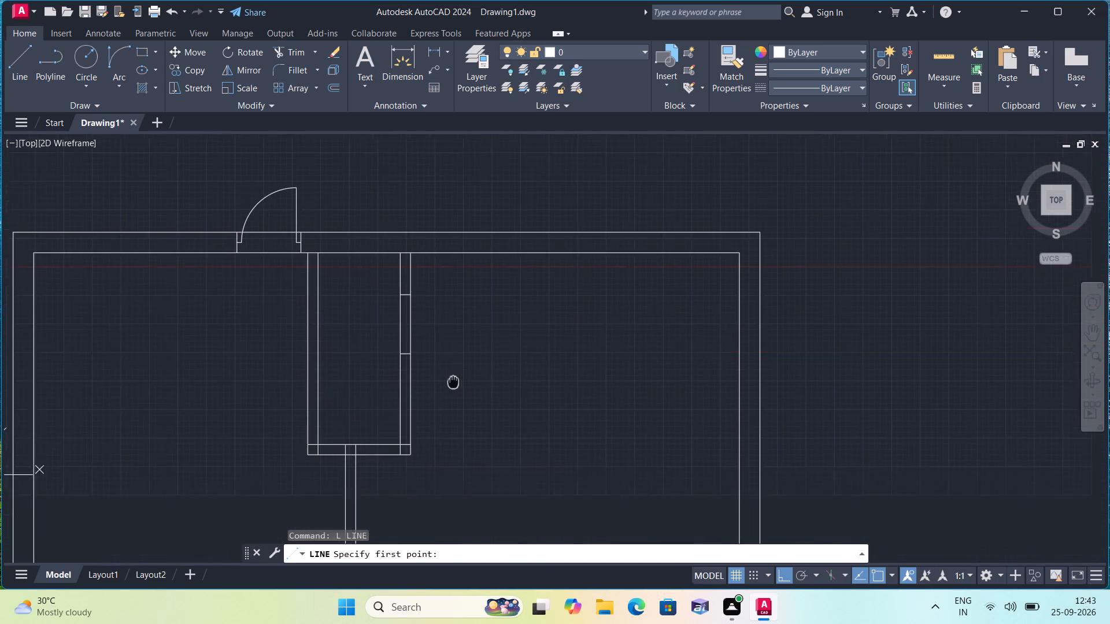
{"action": "scroll", "coordinate": [415, 465], "scroll_direction": "up", "scroll_amount": 1}
{"action": "middle_click_drag", "start_coordinate": [399, 484], "coordinate": [404, 366]}
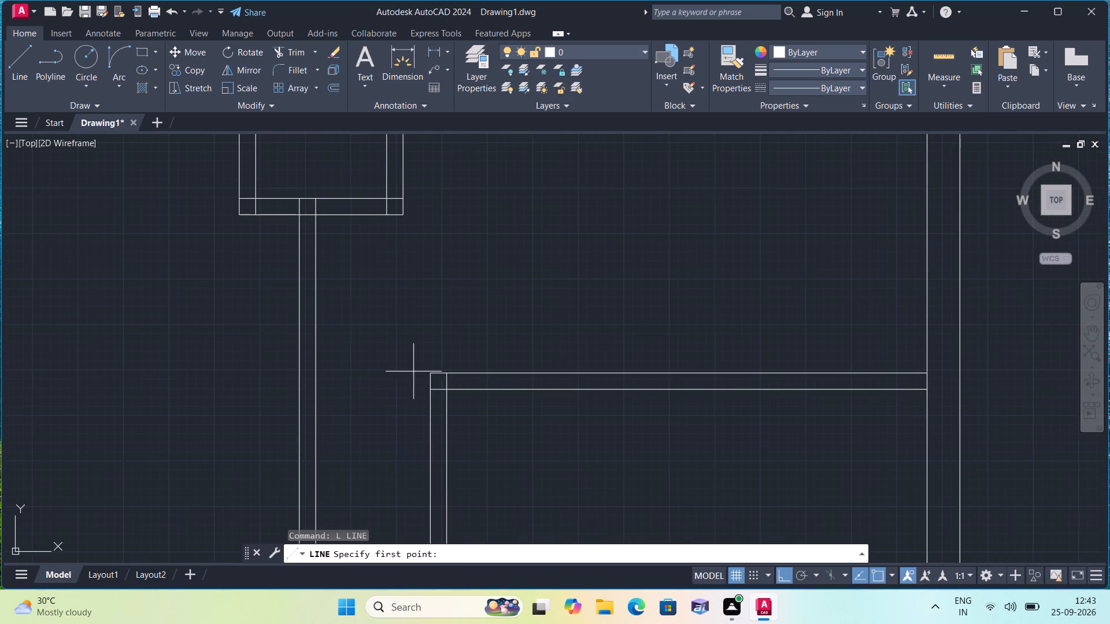
{"action": "scroll", "coordinate": [437, 385], "scroll_direction": "up", "scroll_amount": 1}
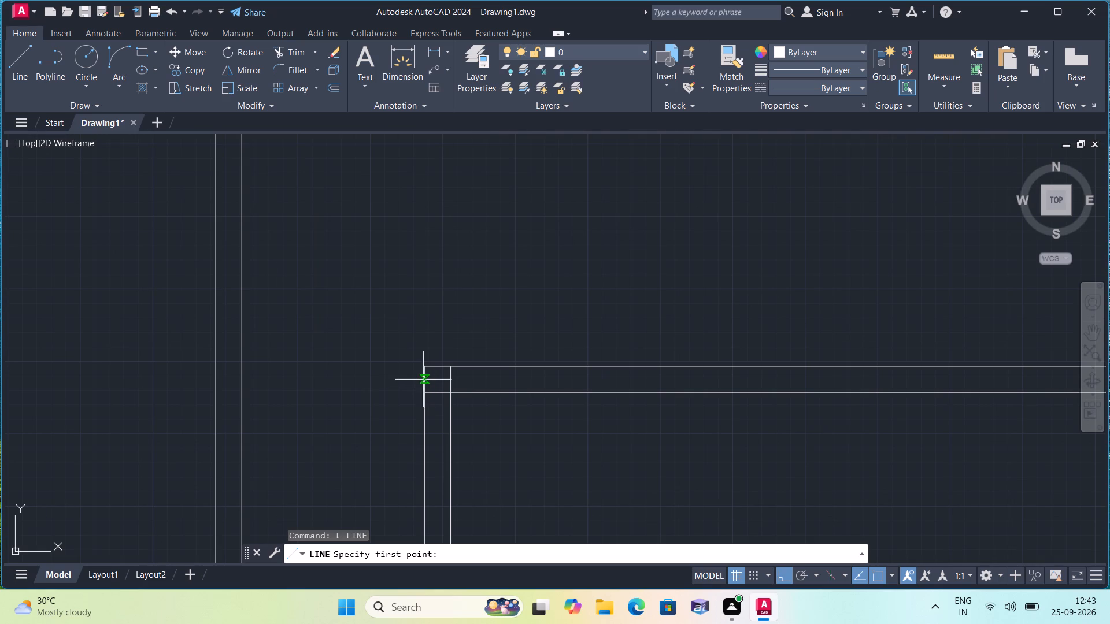
{"action": "left_click", "coordinate": [425, 380]}
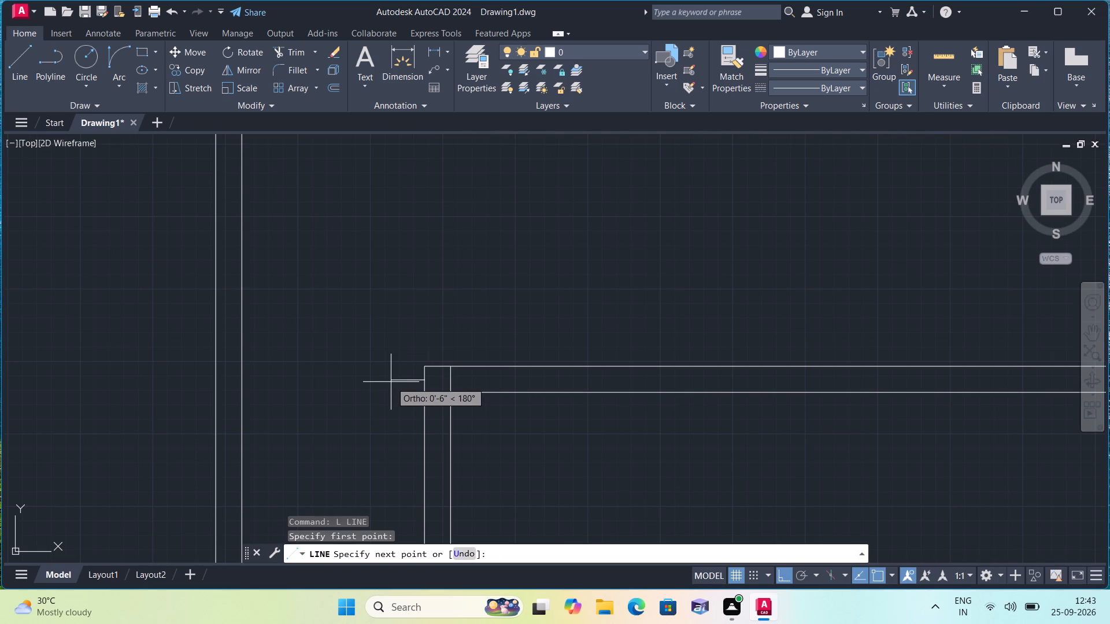
{"action": "type", "text": "2\""}
{"action": "key", "text": "space"}
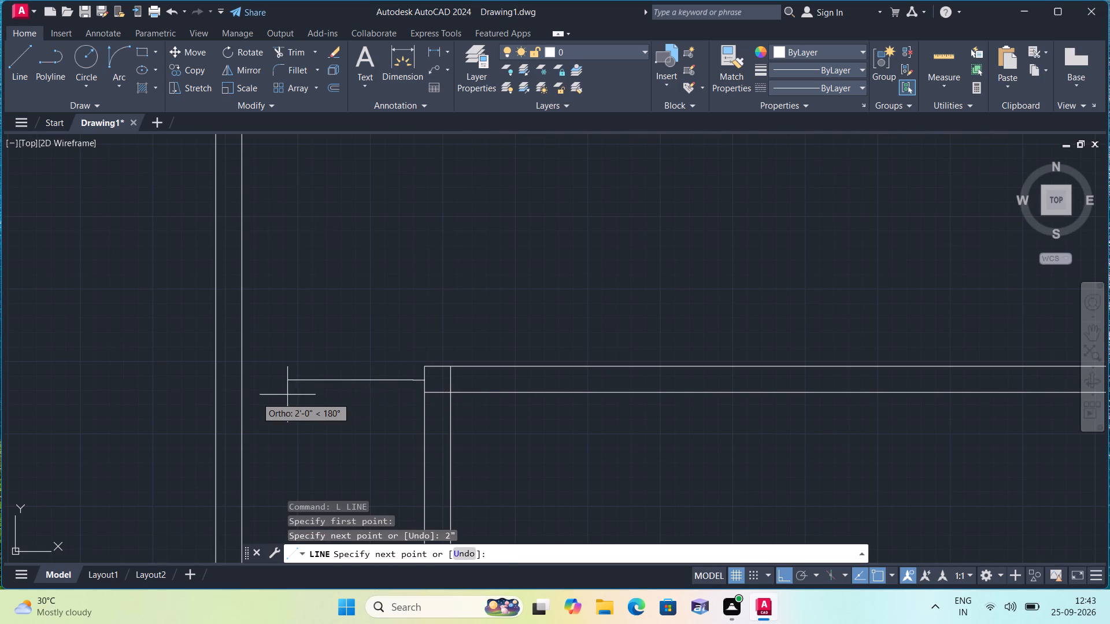
{"action": "scroll", "coordinate": [256, 397], "scroll_direction": "up", "scroll_amount": 2}
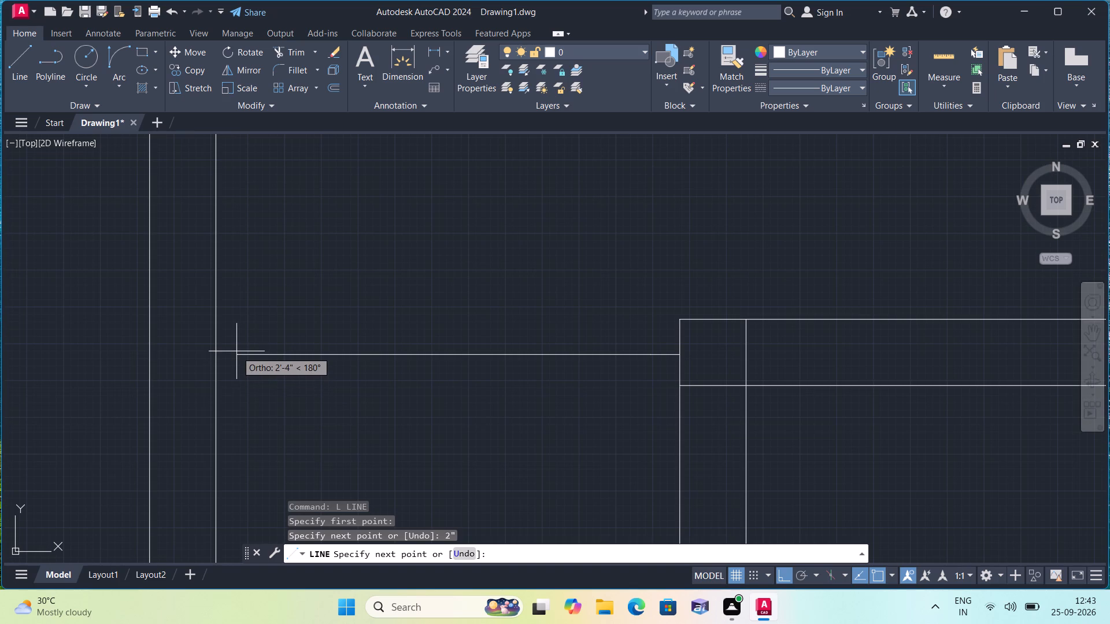
{"action": "left_click", "coordinate": [236, 351]}
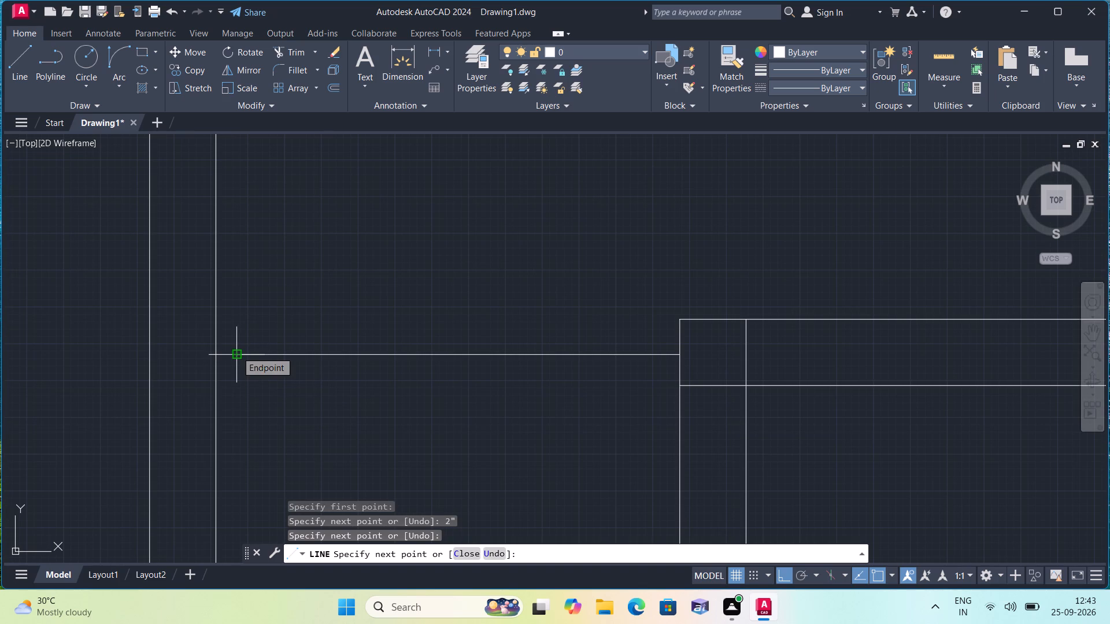
{"action": "key", "text": "space"}
Draw lines continuing the horizontal partition's upper face leftward to the vertical partition's right face and its lower face just past it.
{"action": "type", "text": "l"}
{"action": "key", "text": "space"}
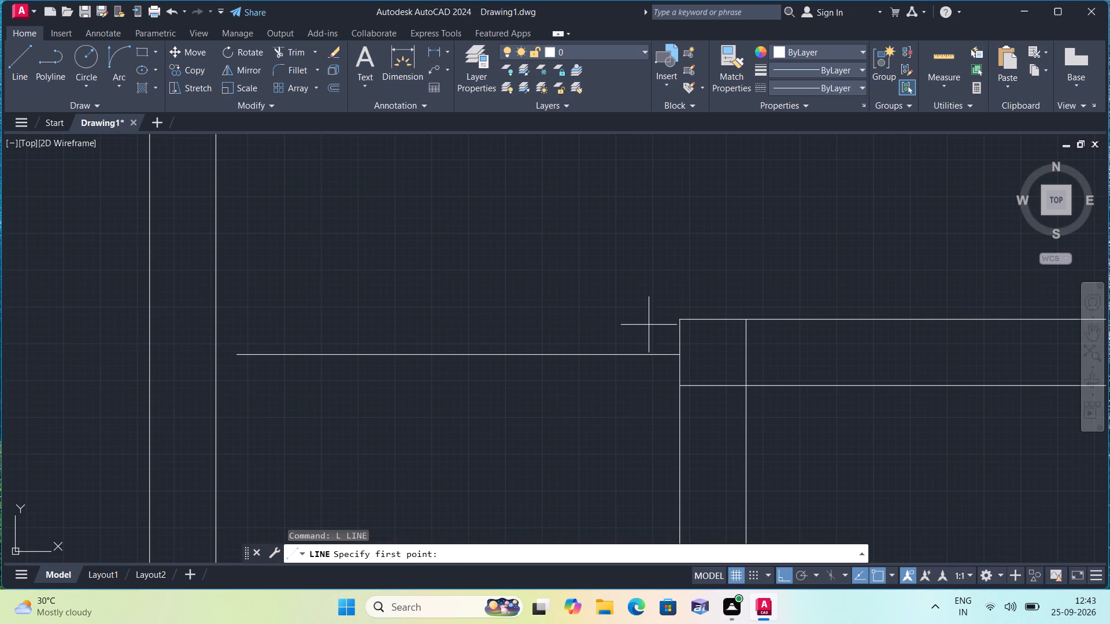
{"action": "left_click", "coordinate": [681, 321]}
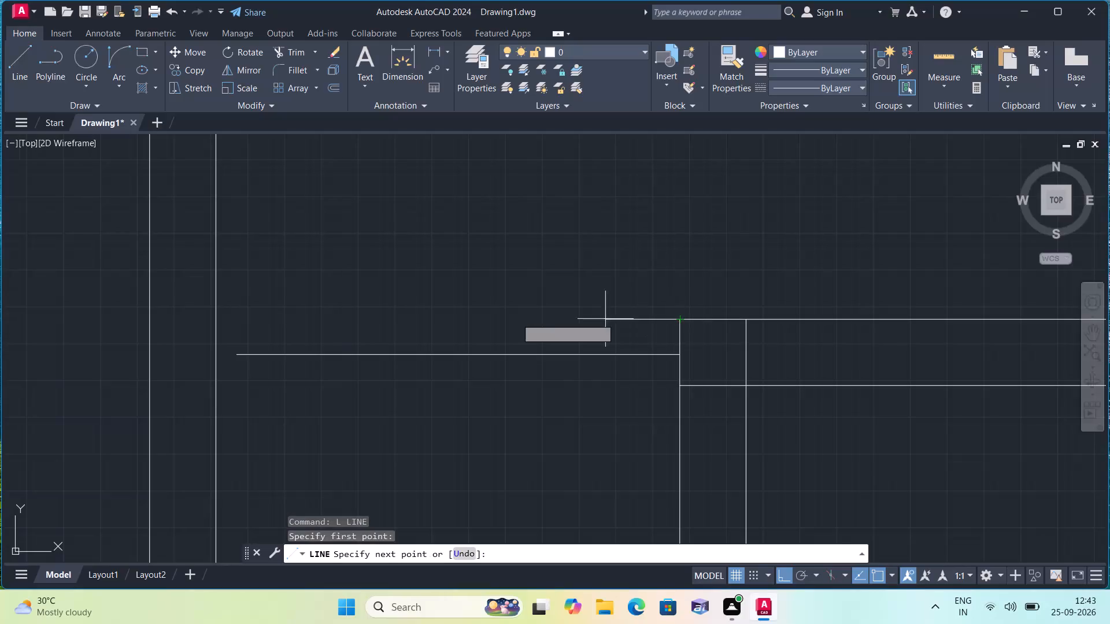
{"action": "left_click", "coordinate": [211, 321]}
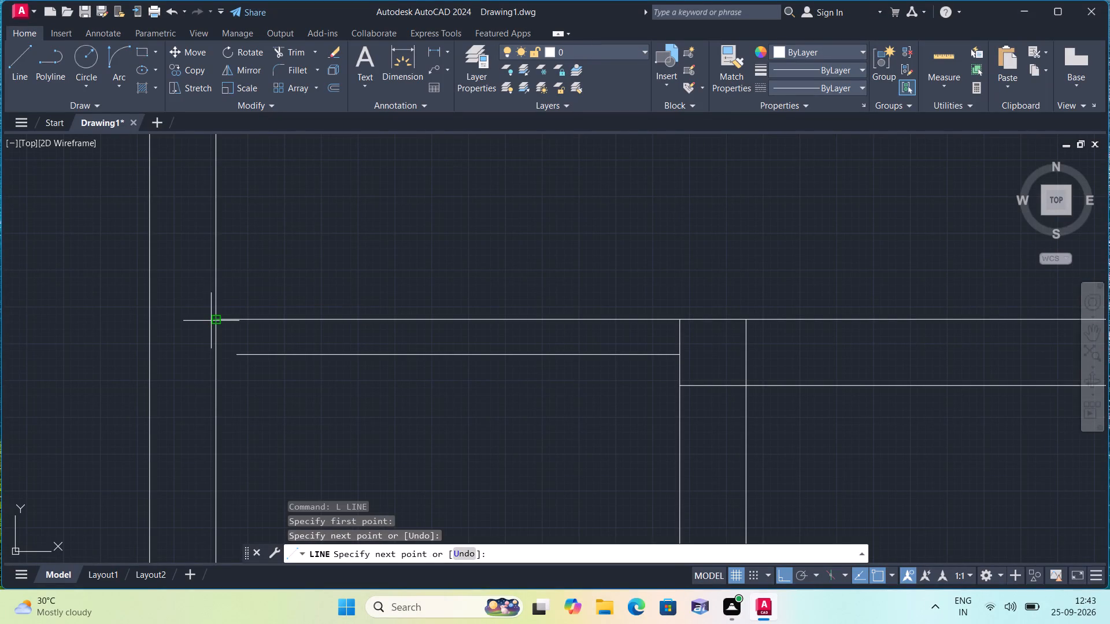
{"action": "key", "text": "space"}
{"action": "key", "text": "space"}
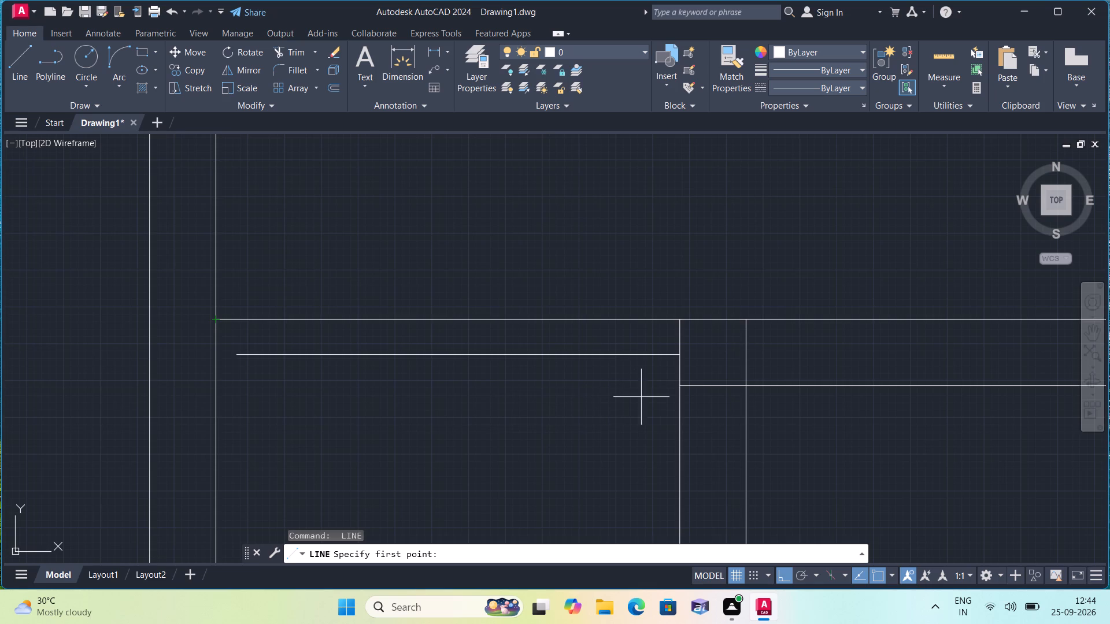
{"action": "left_click", "coordinate": [676, 385]}
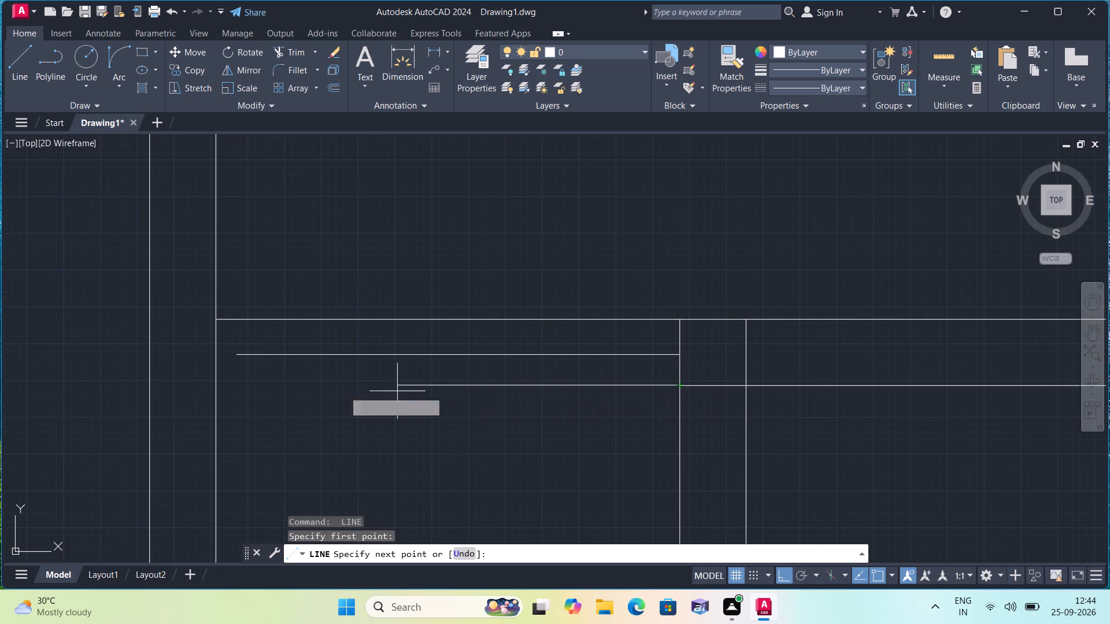
{"action": "left_click", "coordinate": [186, 378]}
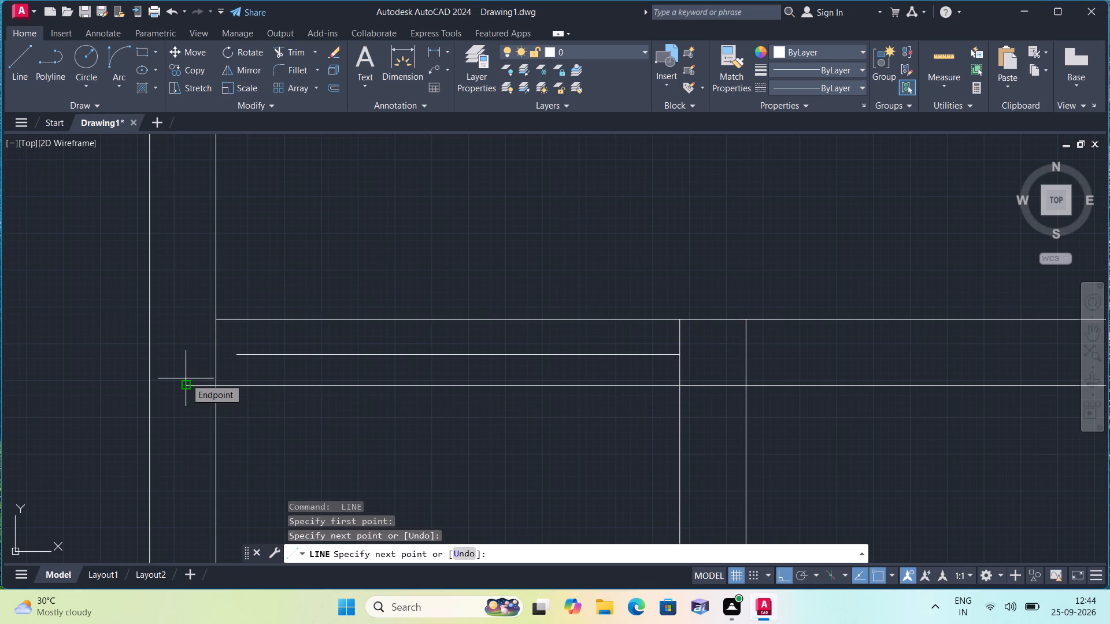
{"action": "key", "text": "space"}
From the horizontal partition's upper face at the vertical partition, draw a 3" line rightward and down to the lower face.
{"action": "key", "text": "space"}
{"action": "scroll", "coordinate": [222, 328], "scroll_direction": "up", "scroll_amount": 2}
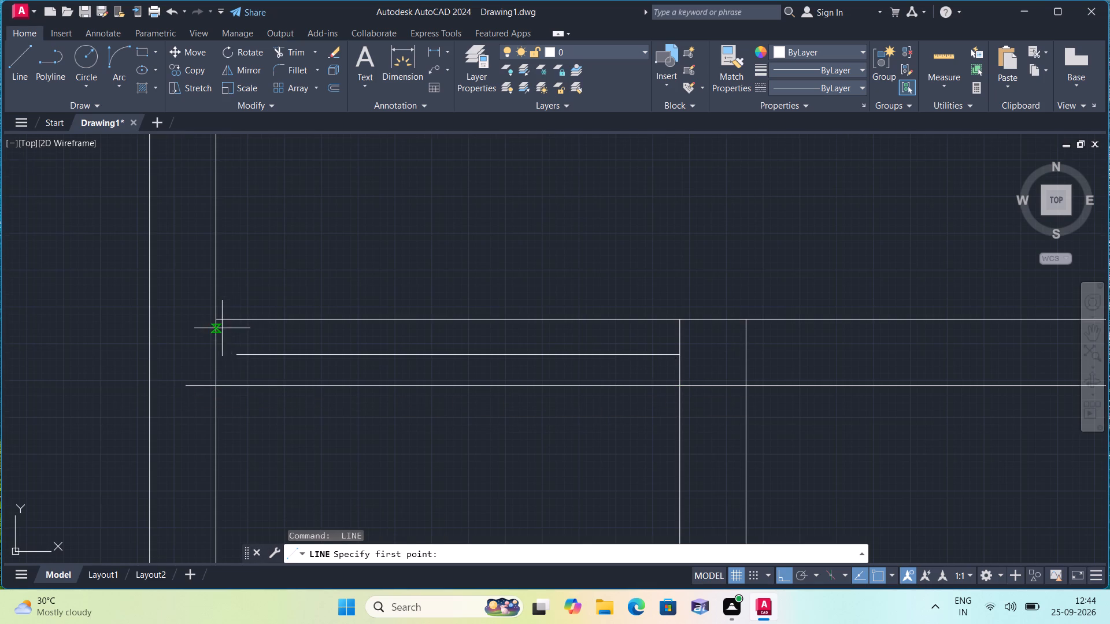
{"action": "left_click", "coordinate": [212, 314]}
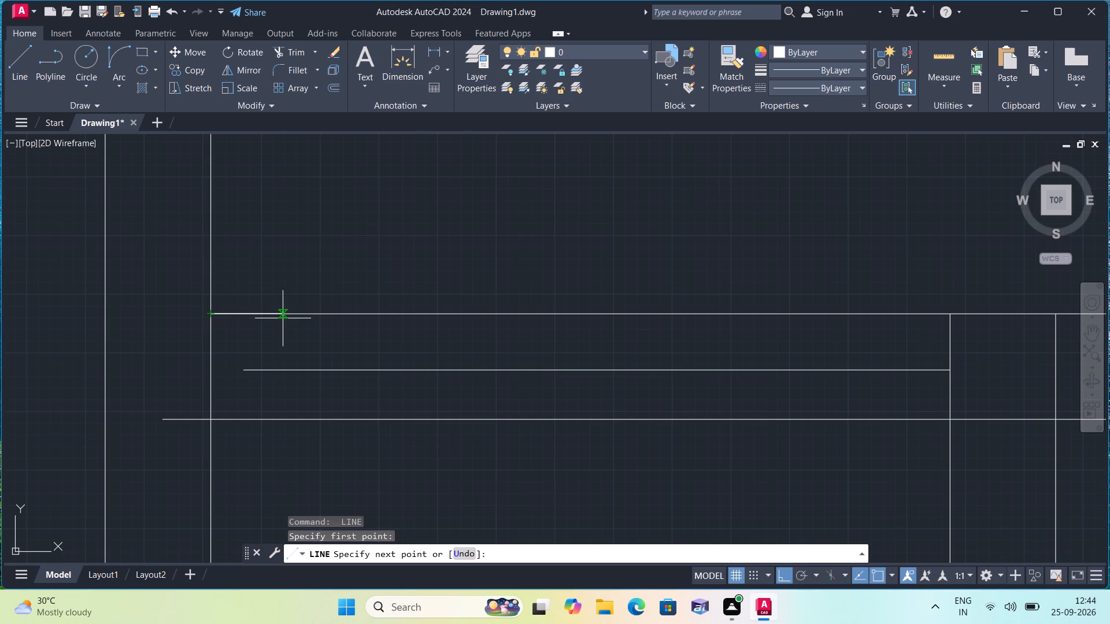
{"action": "type", "text": "3\""}
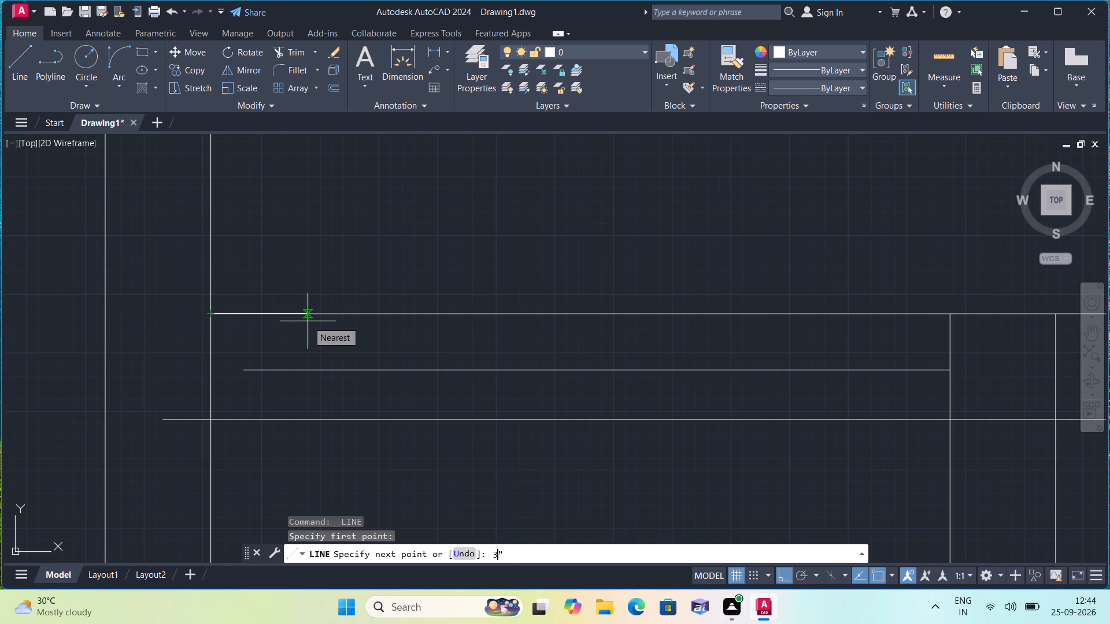
{"action": "key", "text": "space"}
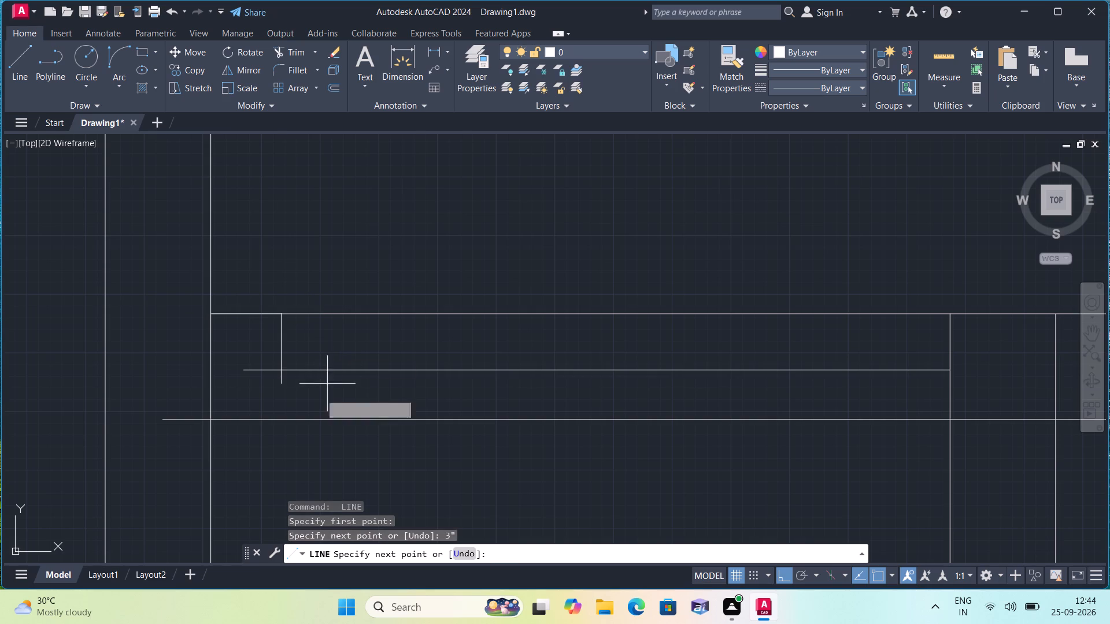
{"action": "left_click", "coordinate": [278, 418]}
{"action": "key", "text": "space"}
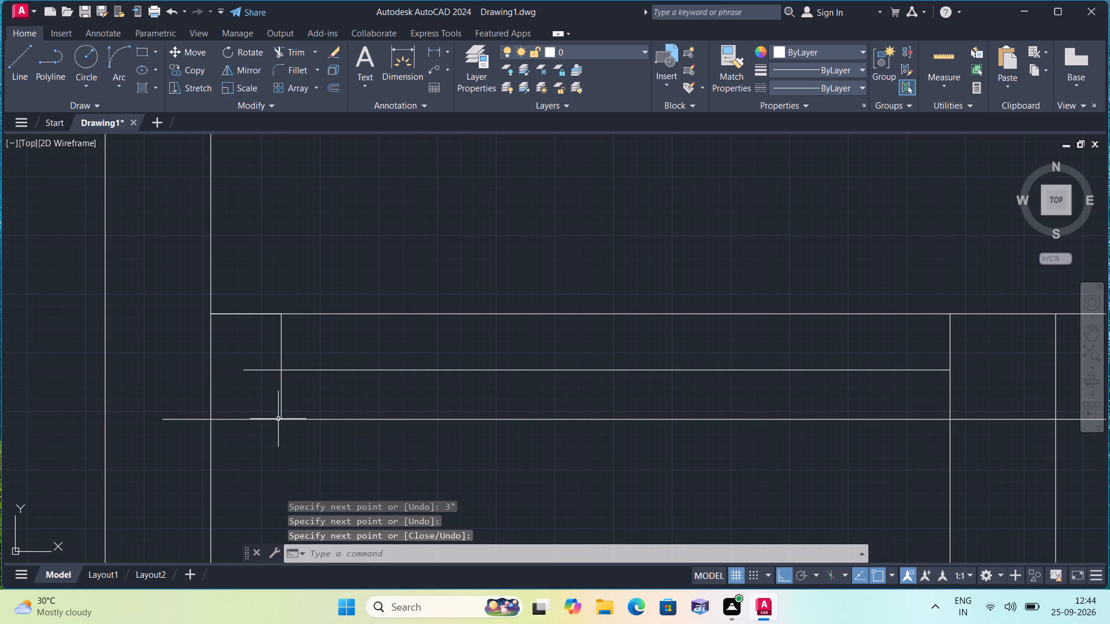
Erase the upper face, lower face and long mid-thickness lines spanning the door opening.
{"action": "left_click", "coordinate": [321, 417]}
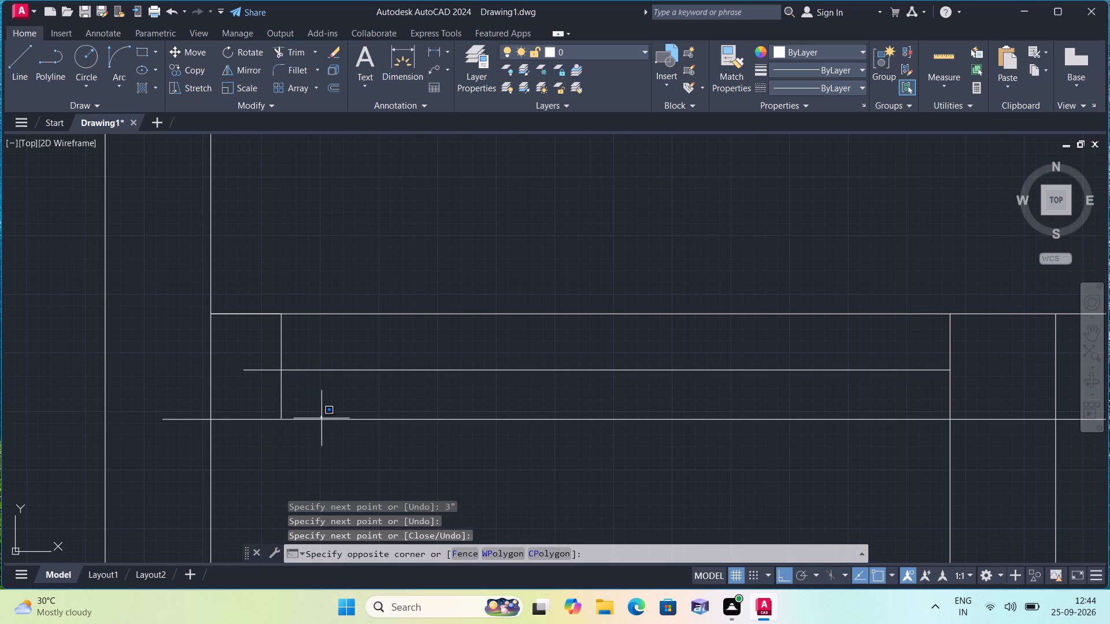
{"action": "left_click", "coordinate": [322, 419]}
{"action": "left_click", "coordinate": [328, 429]}
{"action": "left_click", "coordinate": [324, 408]}
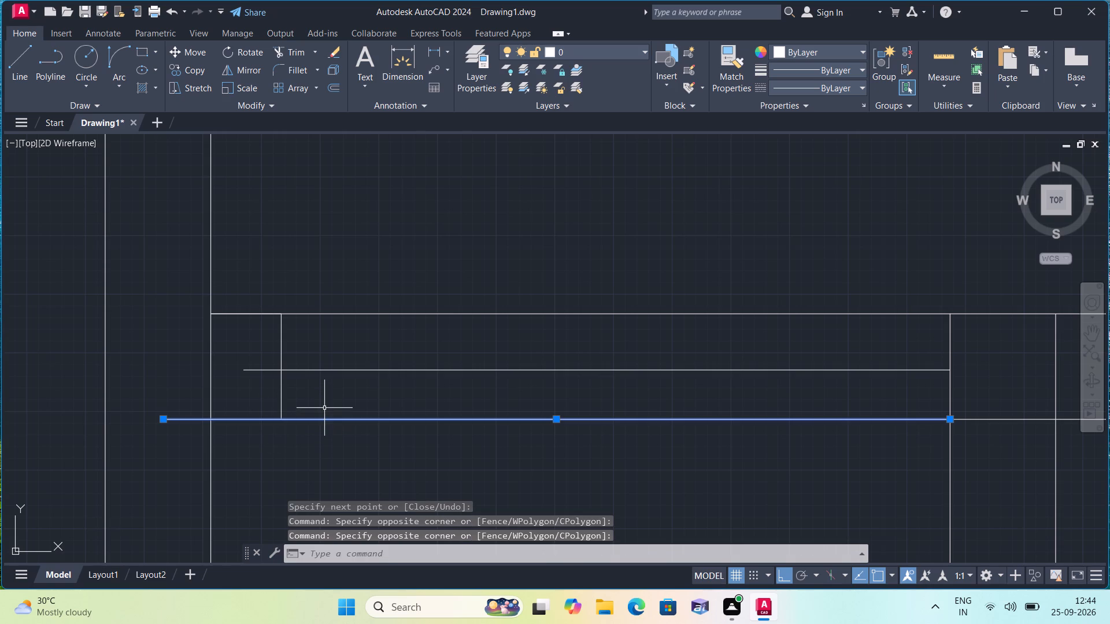
{"action": "left_click", "coordinate": [339, 321]}
{"action": "left_click", "coordinate": [343, 304]}
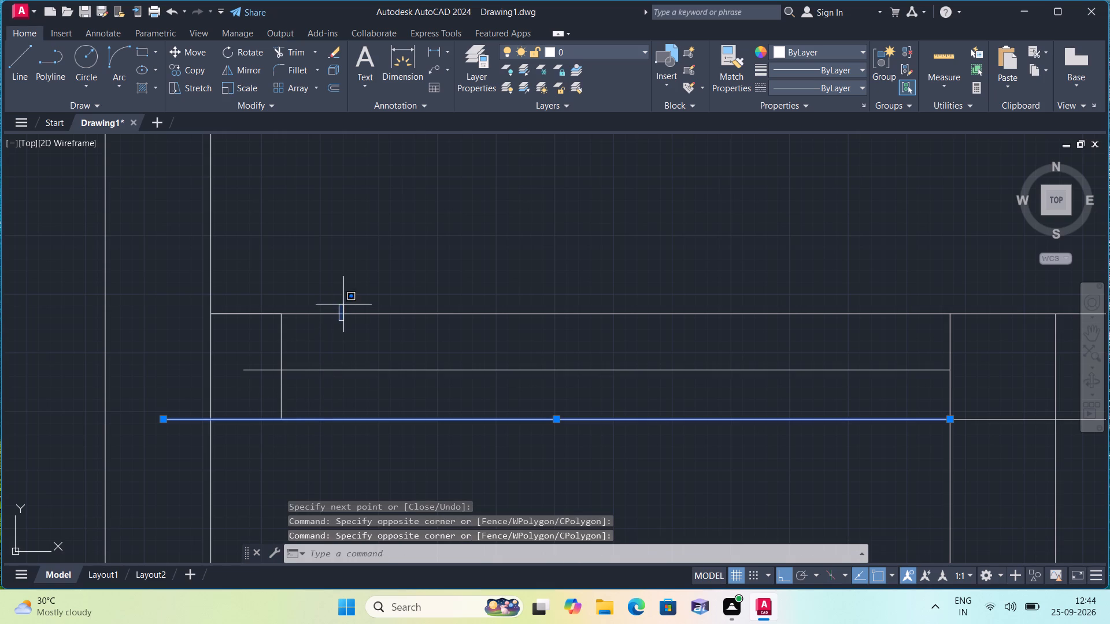
{"action": "left_click", "coordinate": [344, 310]}
{"action": "left_click", "coordinate": [357, 344]}
{"action": "left_click_drag", "start_coordinate": [404, 354], "coordinate": [398, 346]}
{"action": "left_click", "coordinate": [330, 263]}
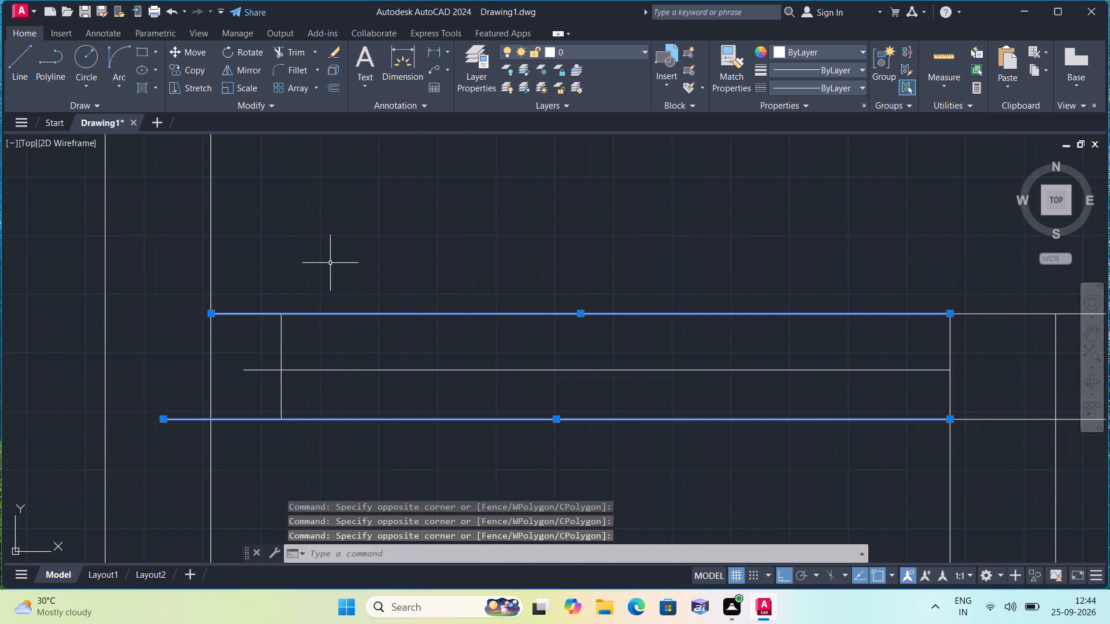
{"action": "key", "text": "Delete"}
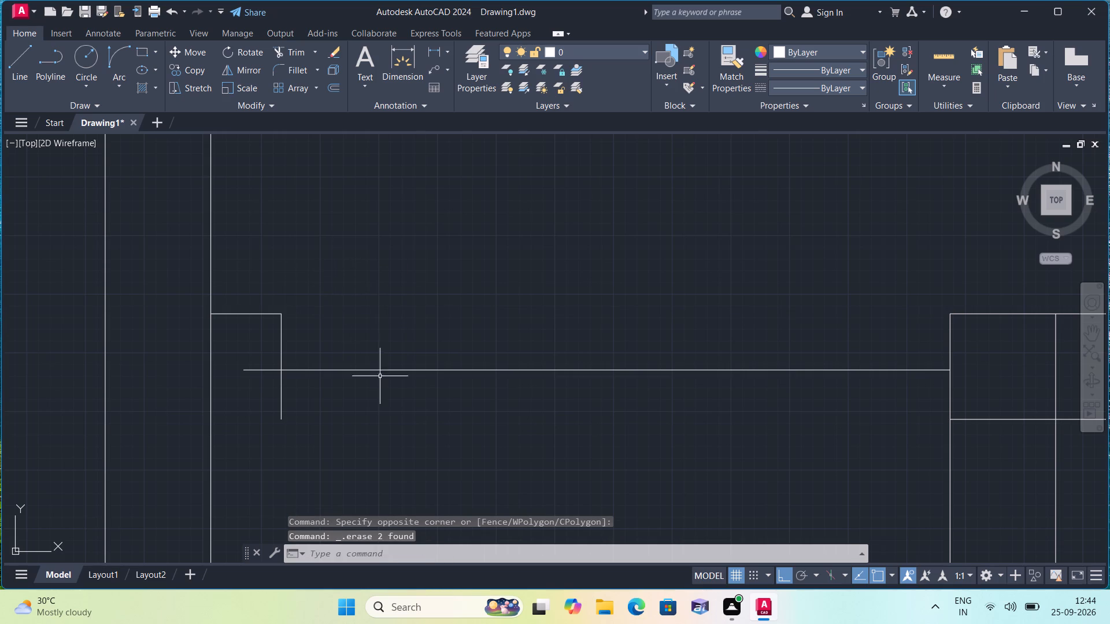
{"action": "left_click_drag", "start_coordinate": [410, 419], "coordinate": [408, 411]}
{"action": "left_click", "coordinate": [408, 307]}
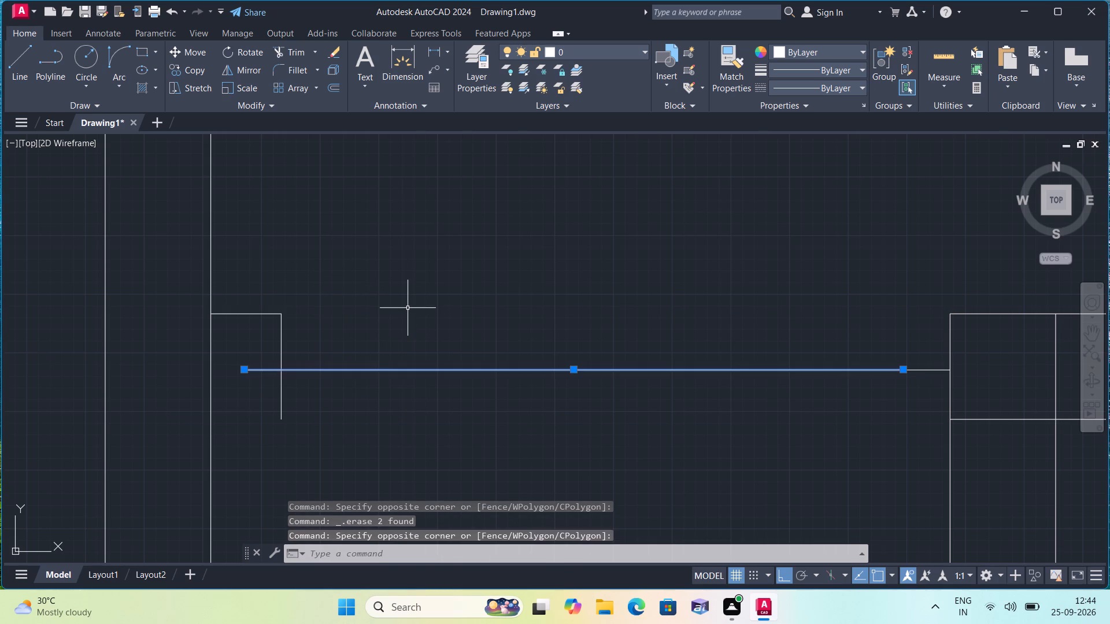
{"action": "key", "text": "Delete"}
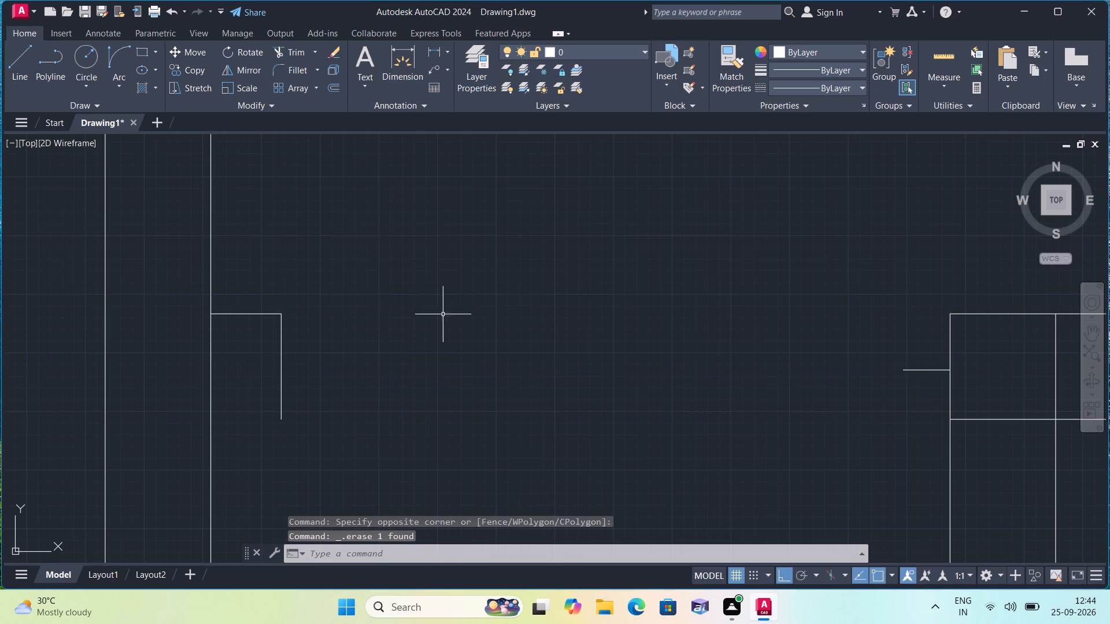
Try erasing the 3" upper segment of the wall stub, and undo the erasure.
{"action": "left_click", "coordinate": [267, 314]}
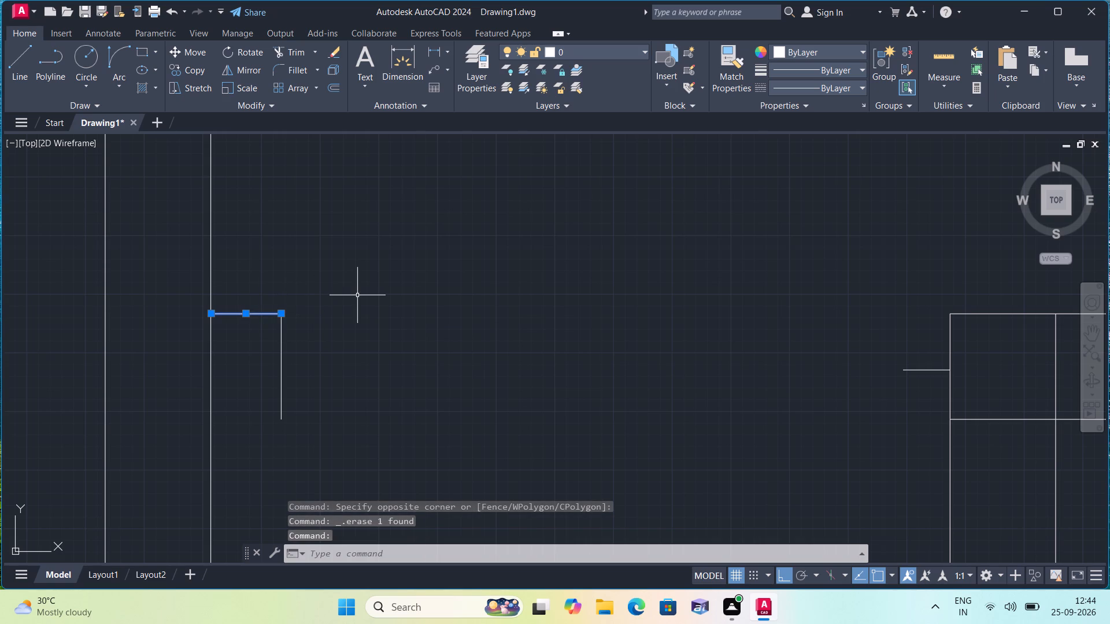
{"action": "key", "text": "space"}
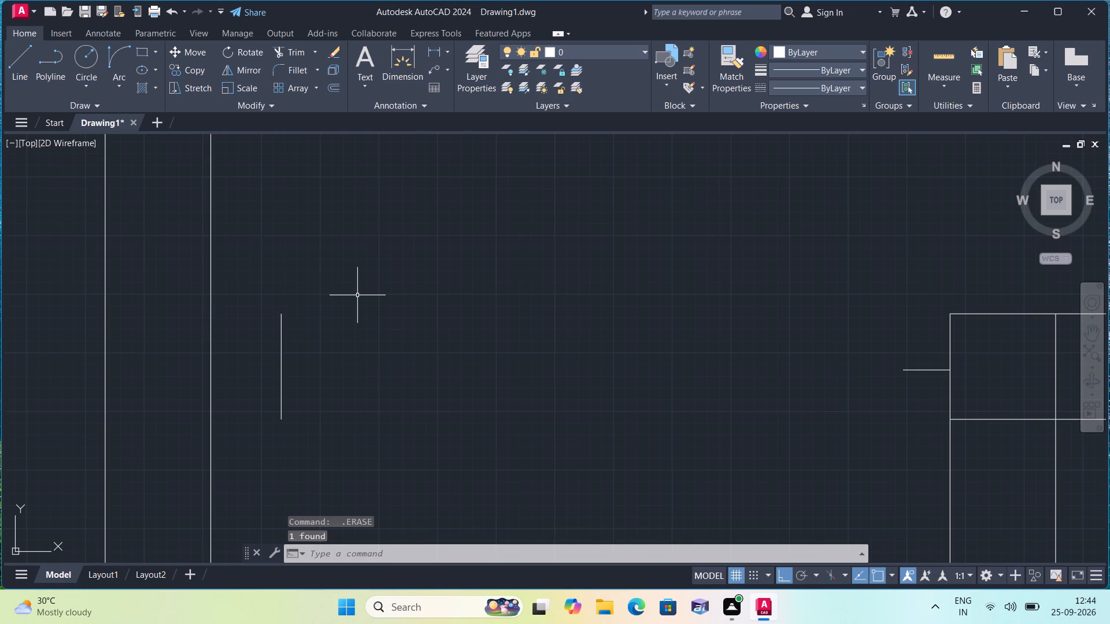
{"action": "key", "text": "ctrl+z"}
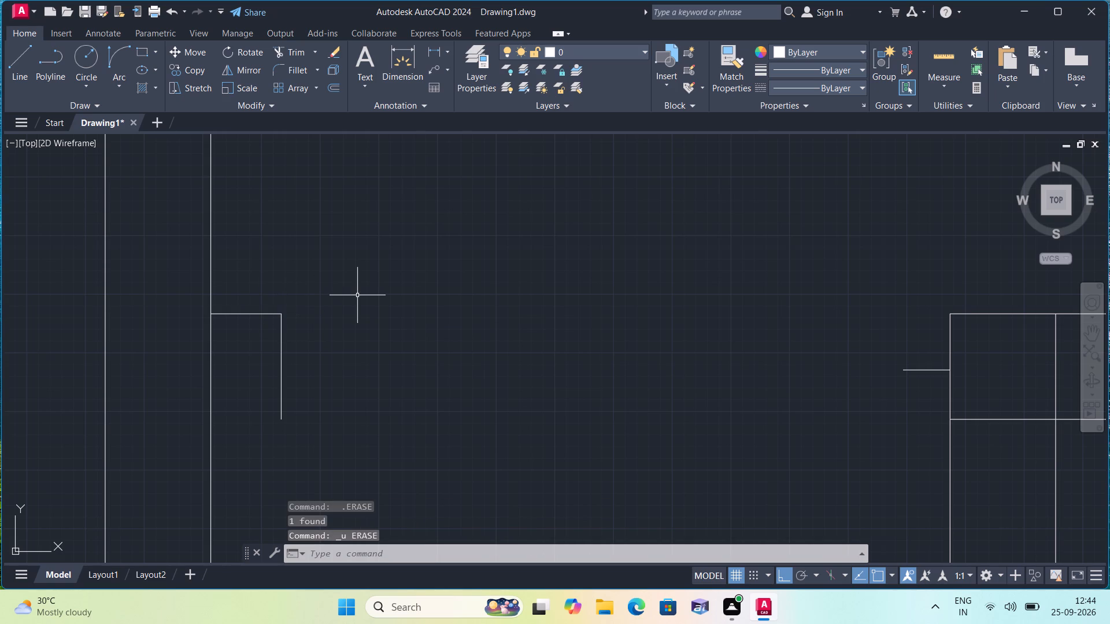
Draw the wall stub's lower edge from its lower-right corner back to the vertical partition's face.
{"action": "type", "text": "l"}
{"action": "key", "text": "space"}
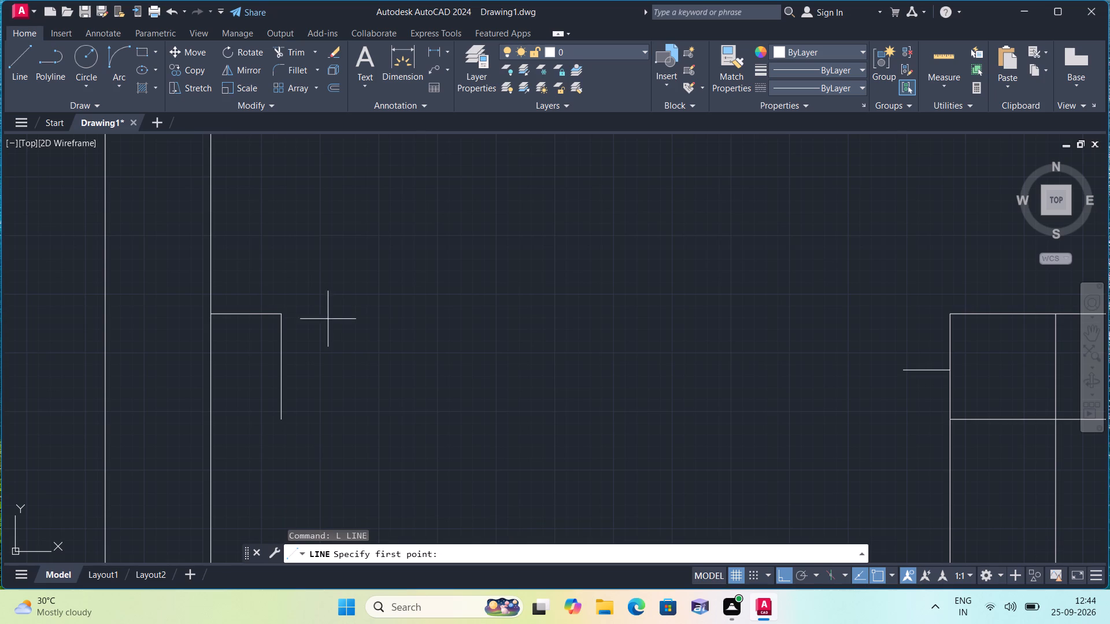
{"action": "left_click", "coordinate": [280, 421]}
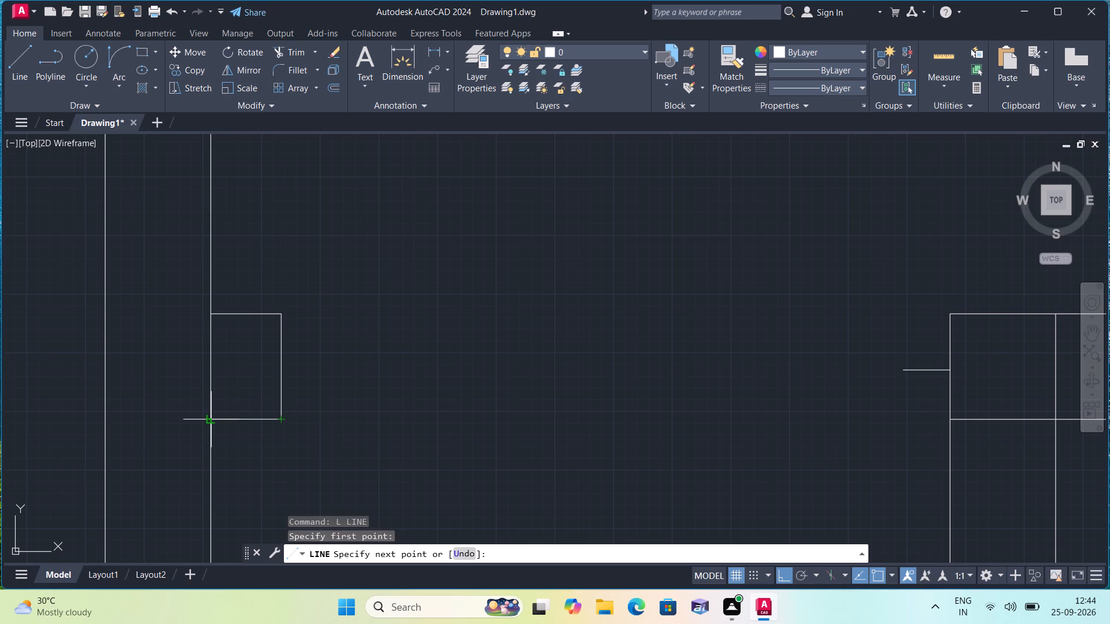
{"action": "left_click", "coordinate": [209, 418]}
{"action": "key", "text": "space"}
From the midpoint of the stub's end, draw a 2" segment and a continuing line rightward just past the opposite wall face.
{"action": "key", "text": "space"}
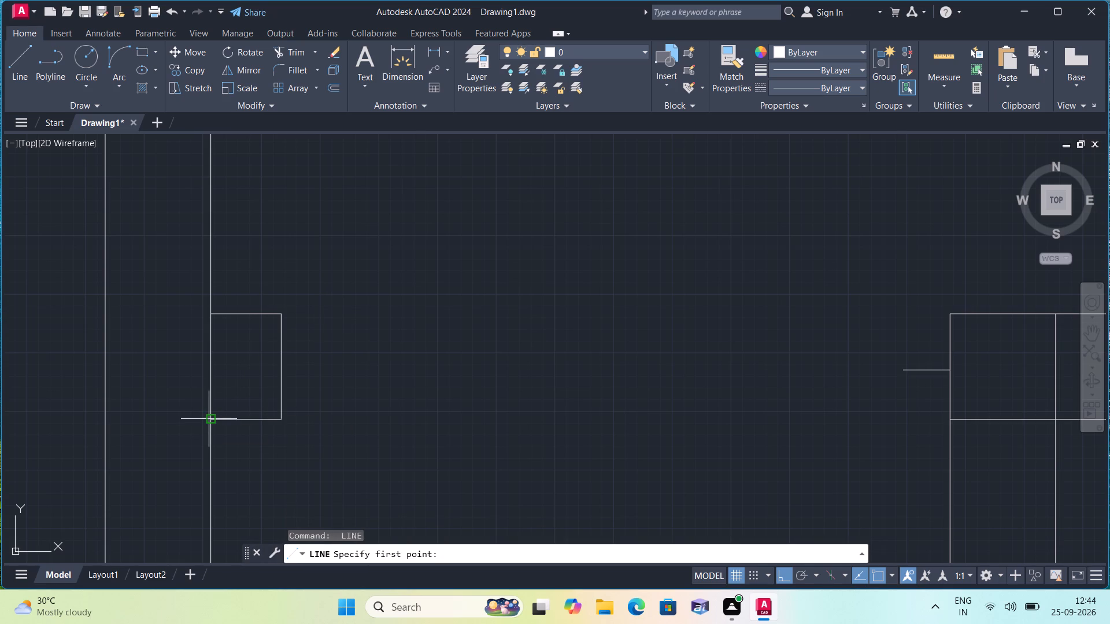
{"action": "left_click", "coordinate": [283, 365]}
{"action": "type", "text": "2\""}
{"action": "key", "text": "space"}
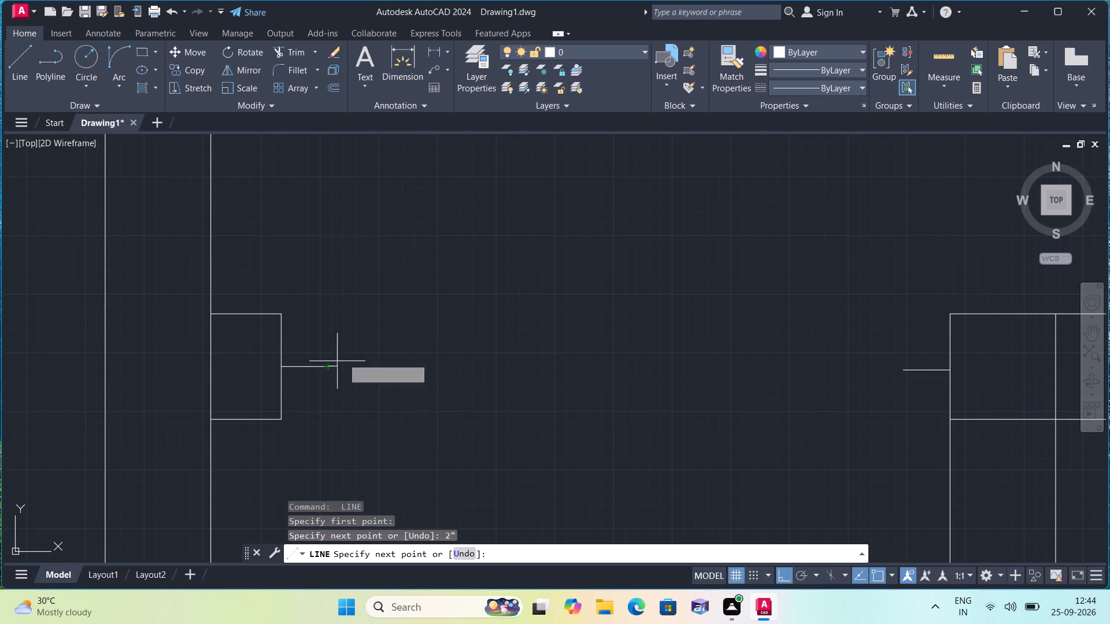
{"action": "scroll", "coordinate": [917, 370], "scroll_direction": "up", "scroll_amount": 1}
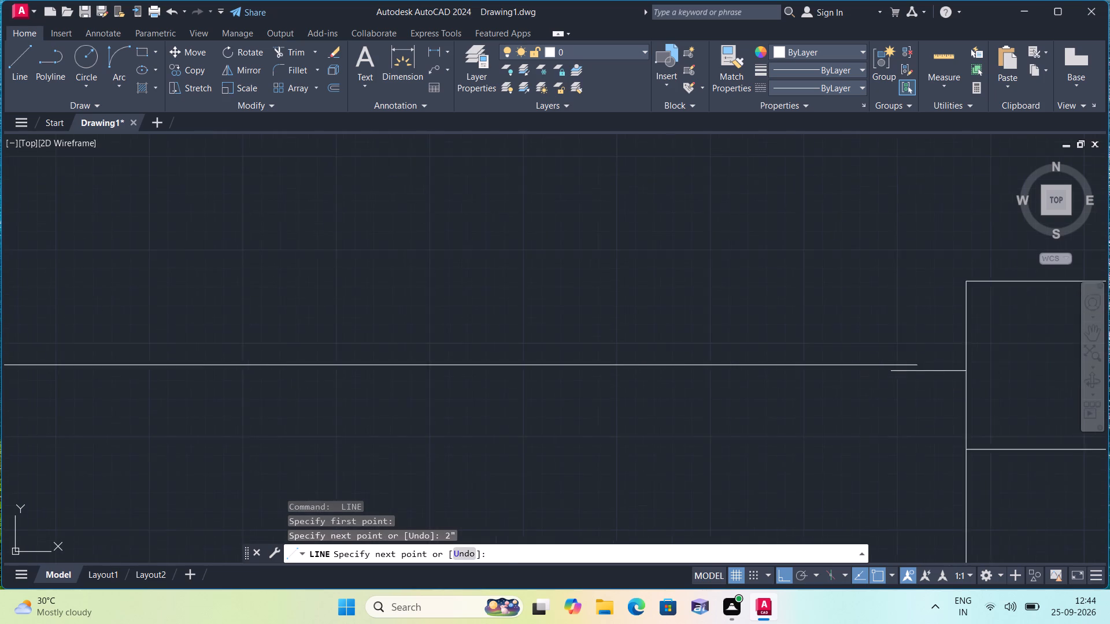
{"action": "scroll", "coordinate": [917, 370], "scroll_direction": "up", "scroll_amount": 1}
{"action": "left_click", "coordinate": [1016, 355]}
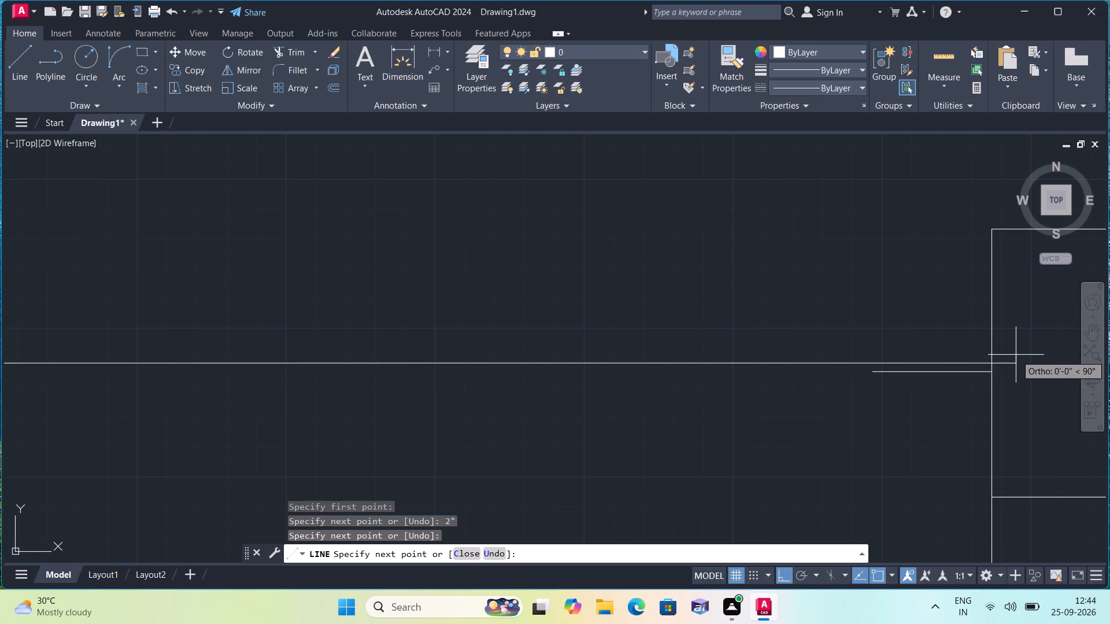
{"action": "key", "text": "space"}
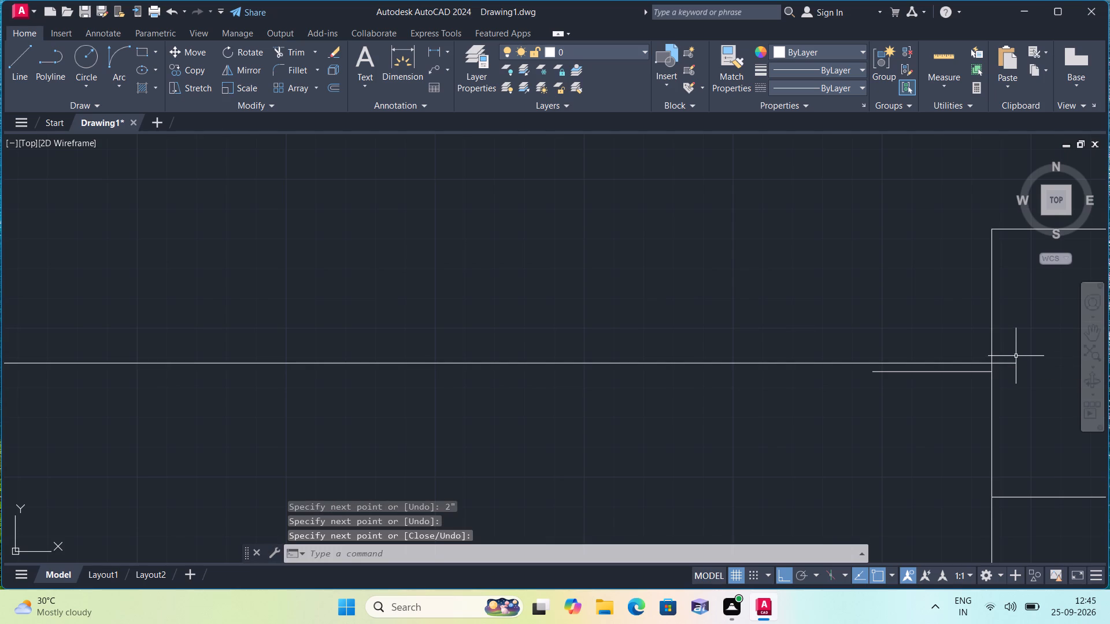
Replace the short segment on the opening's right wall with a 2" one drawn leftward from where the long line crosses that wall face.
{"action": "left_click", "coordinate": [975, 372]}
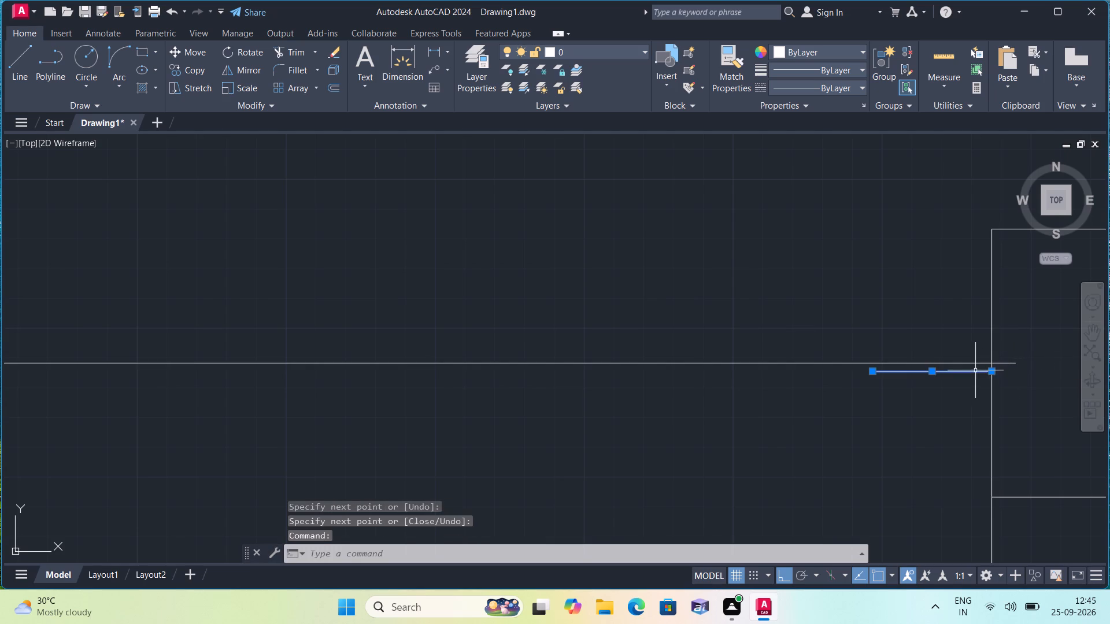
{"action": "key", "text": "Delete"}
{"action": "type", "text": "l"}
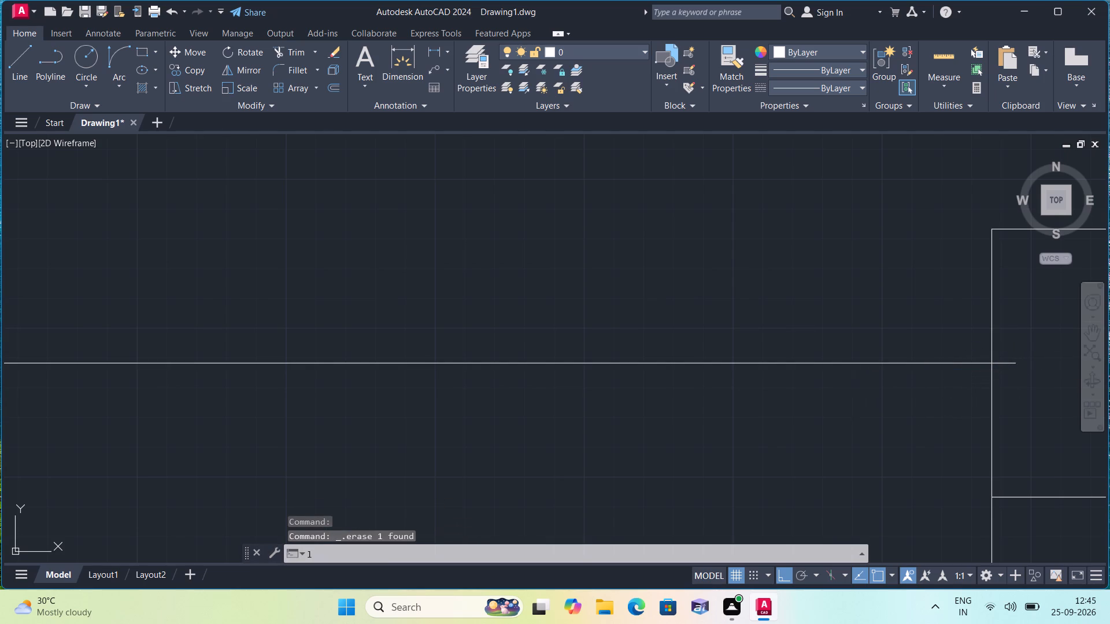
{"action": "key", "text": "space"}
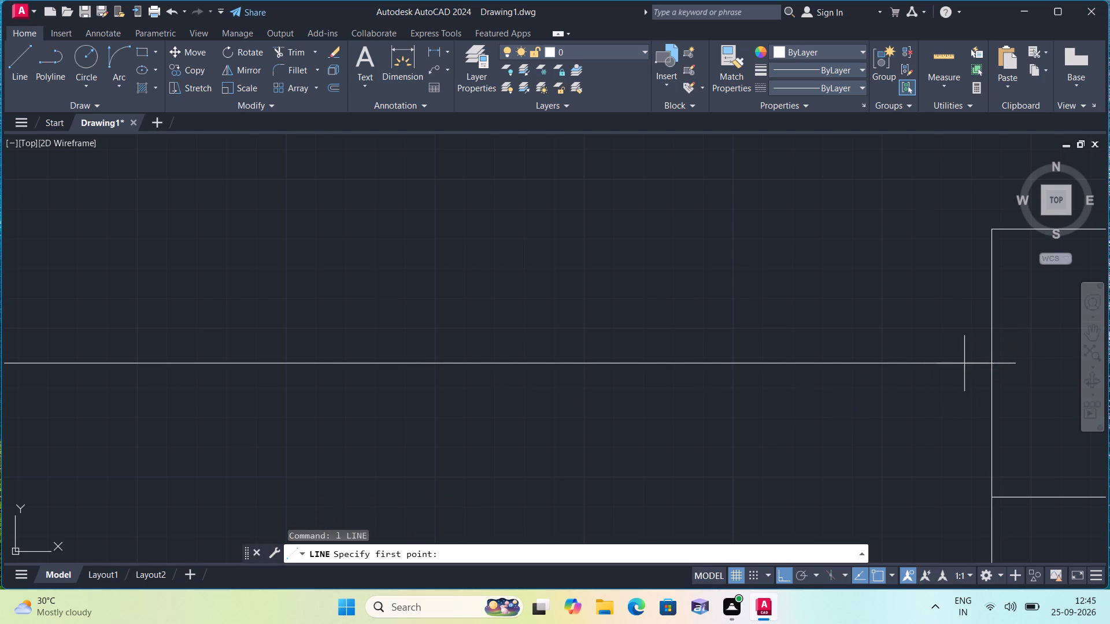
{"action": "left_click", "coordinate": [994, 363]}
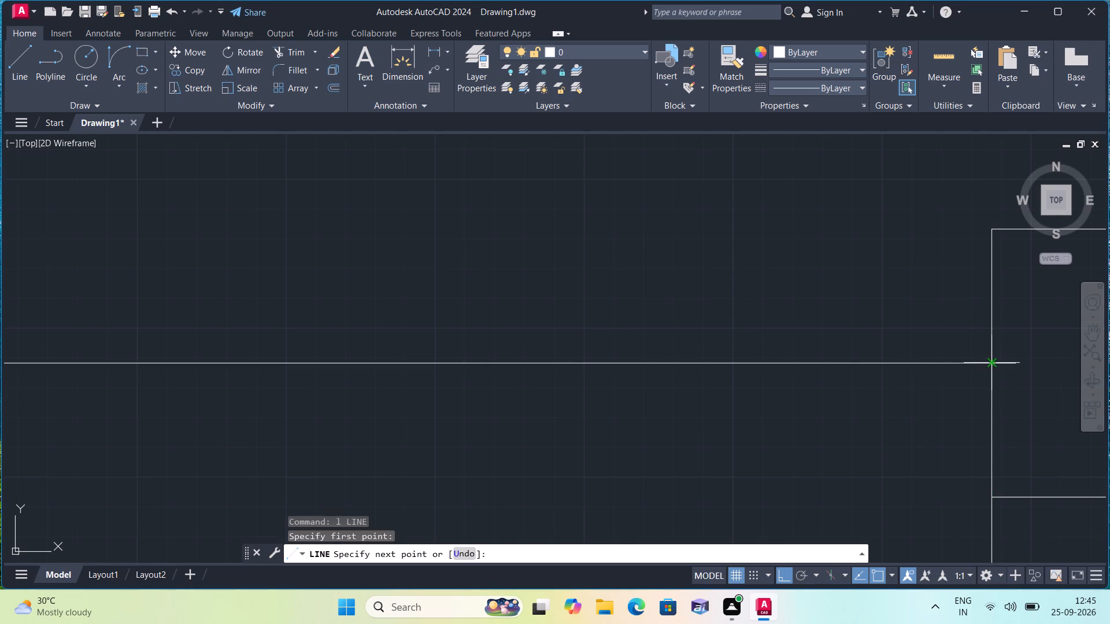
{"action": "type", "text": "2\""}
{"action": "key", "text": "space"}
{"action": "key", "text": "Escape"}
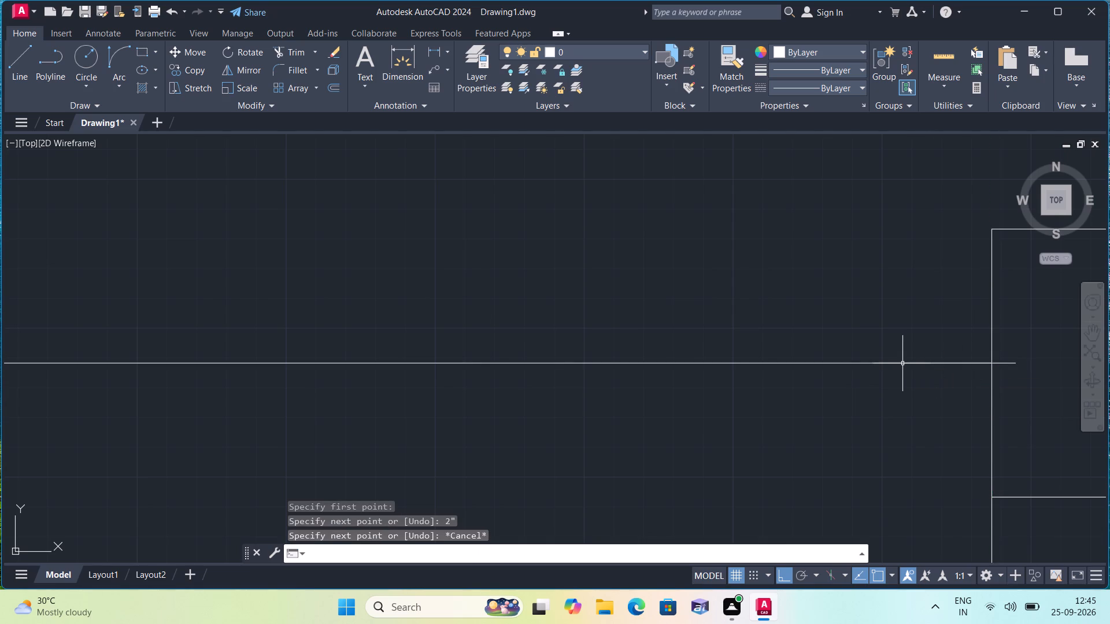
Erase the long line crossing the door opening between the two 2" segments.
{"action": "left_click", "coordinate": [713, 372]}
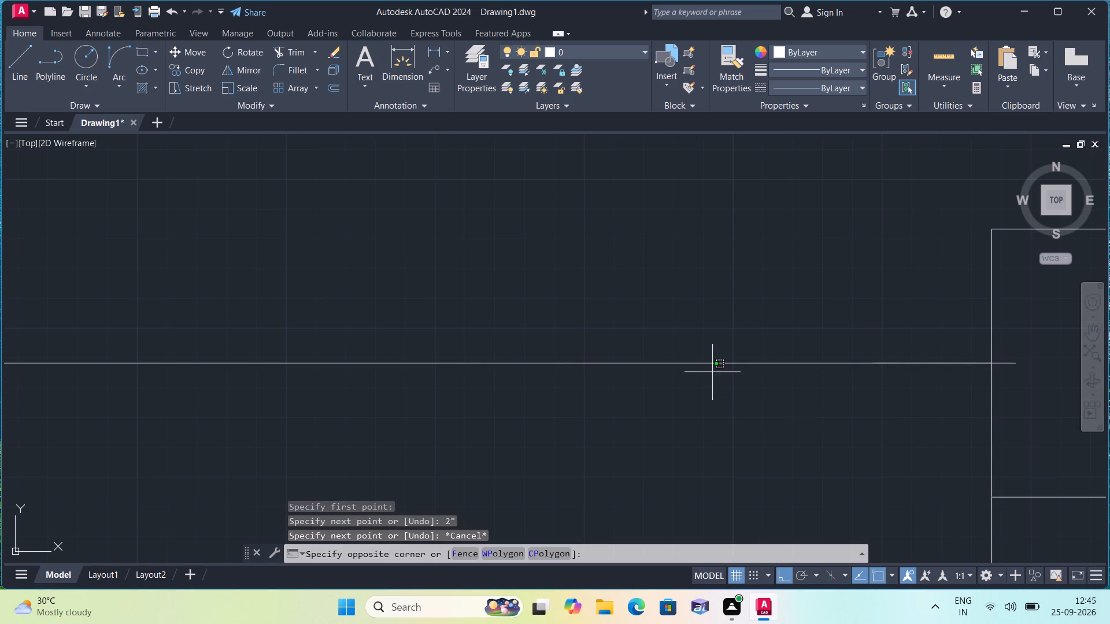
{"action": "left_click", "coordinate": [674, 319]}
{"action": "key", "text": "Delete"}
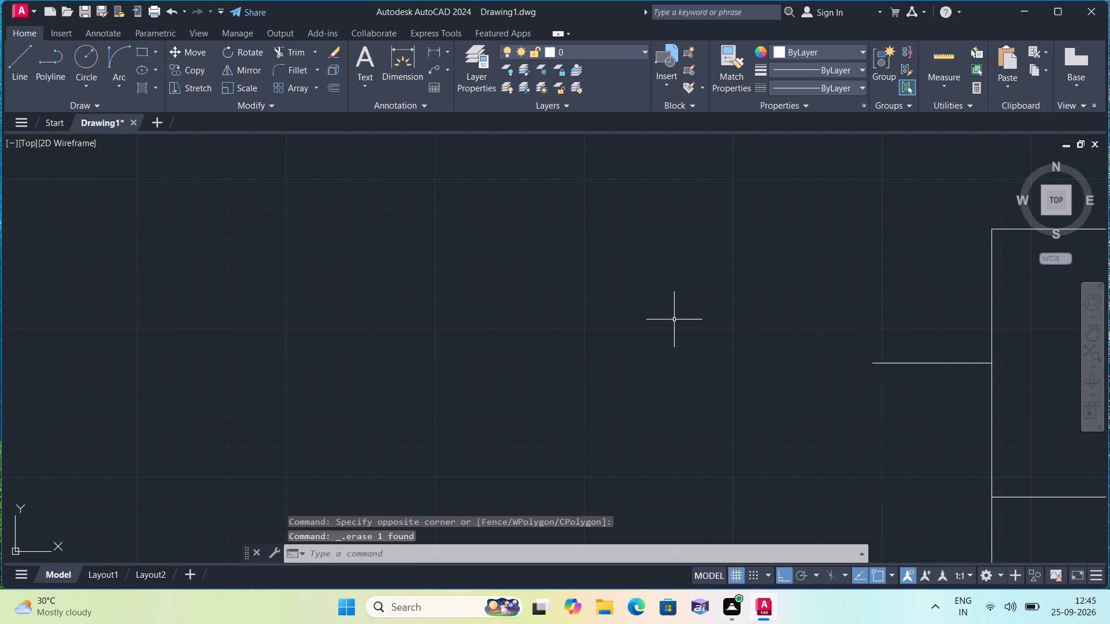
Measure the clear gap between the free ends of the two 2" door segments with a linear dimension, without placing it.
{"action": "scroll", "coordinate": [592, 309], "scroll_direction": "down", "scroll_amount": 3}
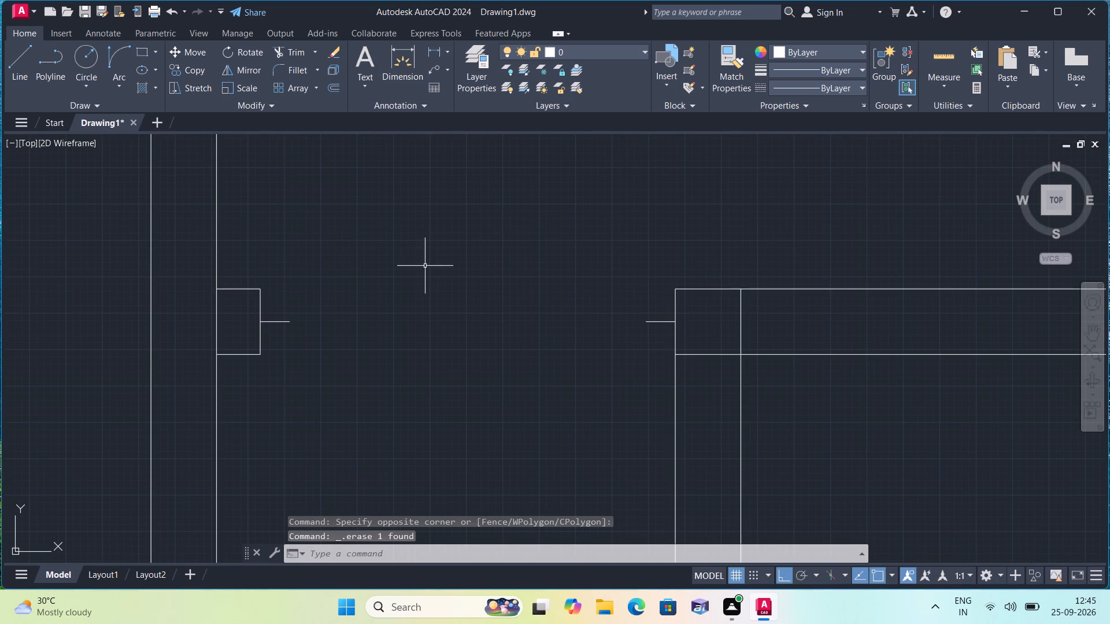
{"action": "left_click", "coordinate": [446, 53]}
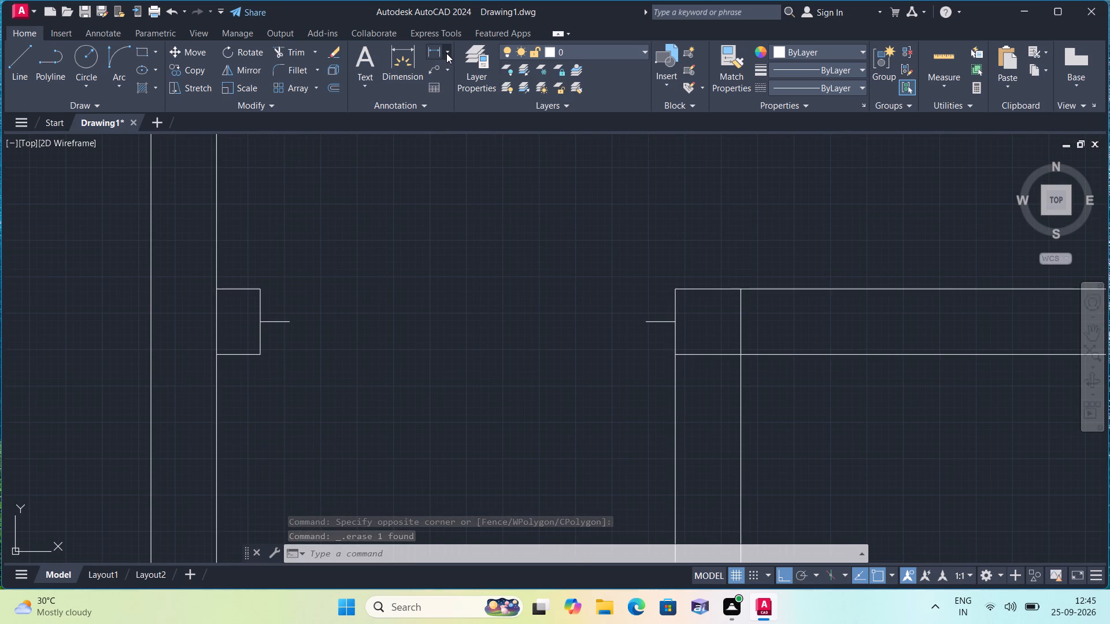
{"action": "left_click", "coordinate": [463, 76]}
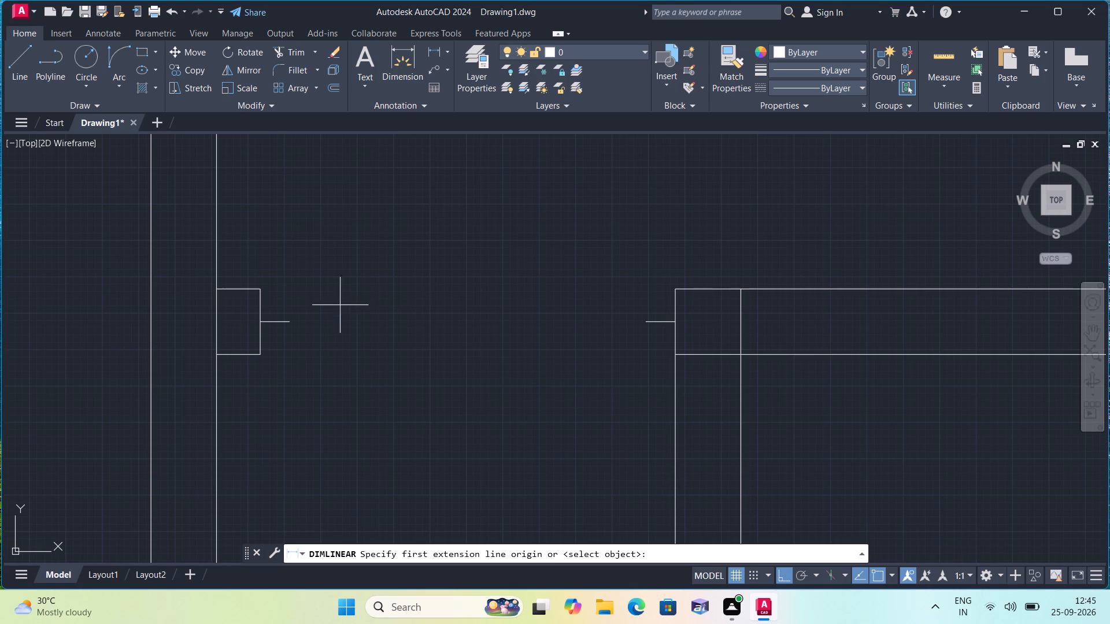
{"action": "left_click", "coordinate": [291, 322]}
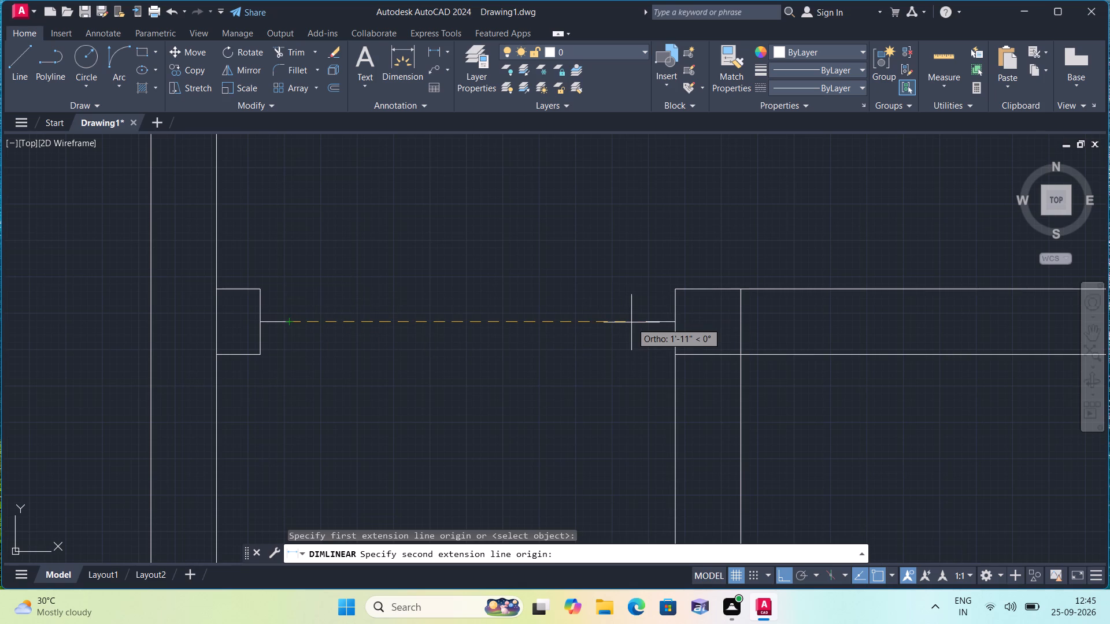
{"action": "left_click", "coordinate": [650, 320]}
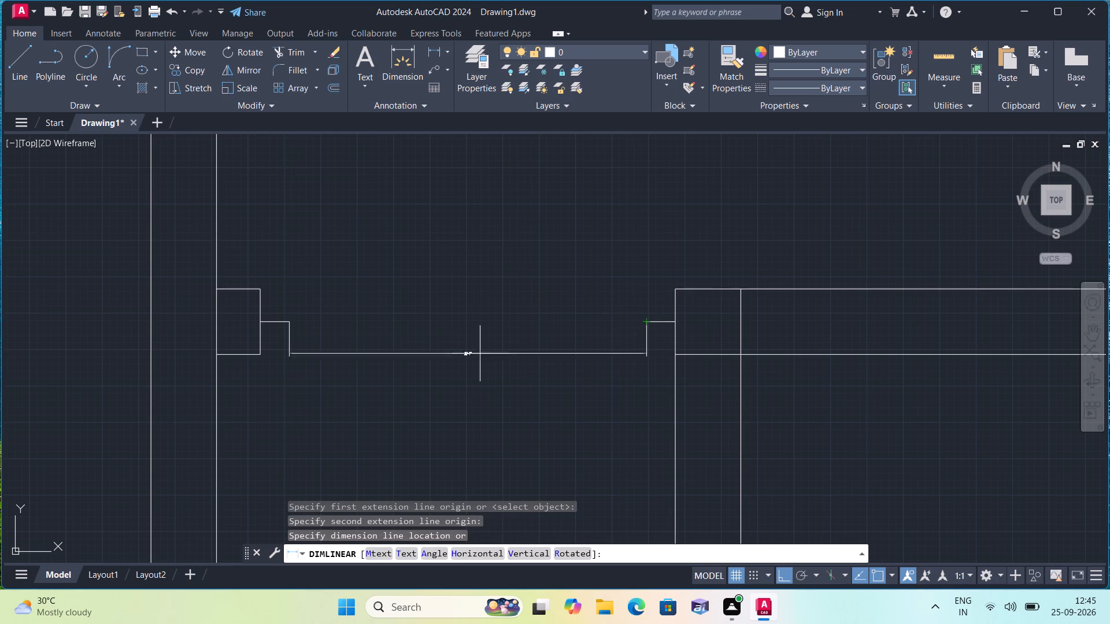
{"action": "scroll", "coordinate": [361, 373], "scroll_direction": "up", "scroll_amount": 2}
{"action": "scroll", "coordinate": [361, 373], "scroll_direction": "down", "scroll_amount": 4}
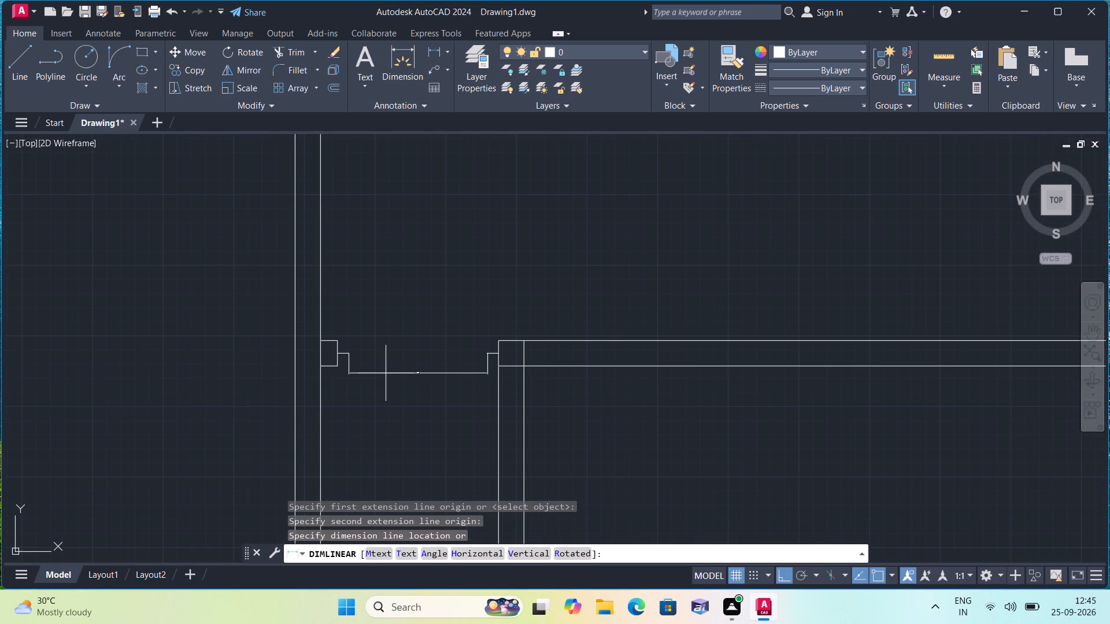
{"action": "key", "text": "Escape"}
Draw the door leaf as a 2'1" line straight up from the free end of the opening's left 2" segment.
{"action": "type", "text": "l"}
{"action": "key", "text": "space"}
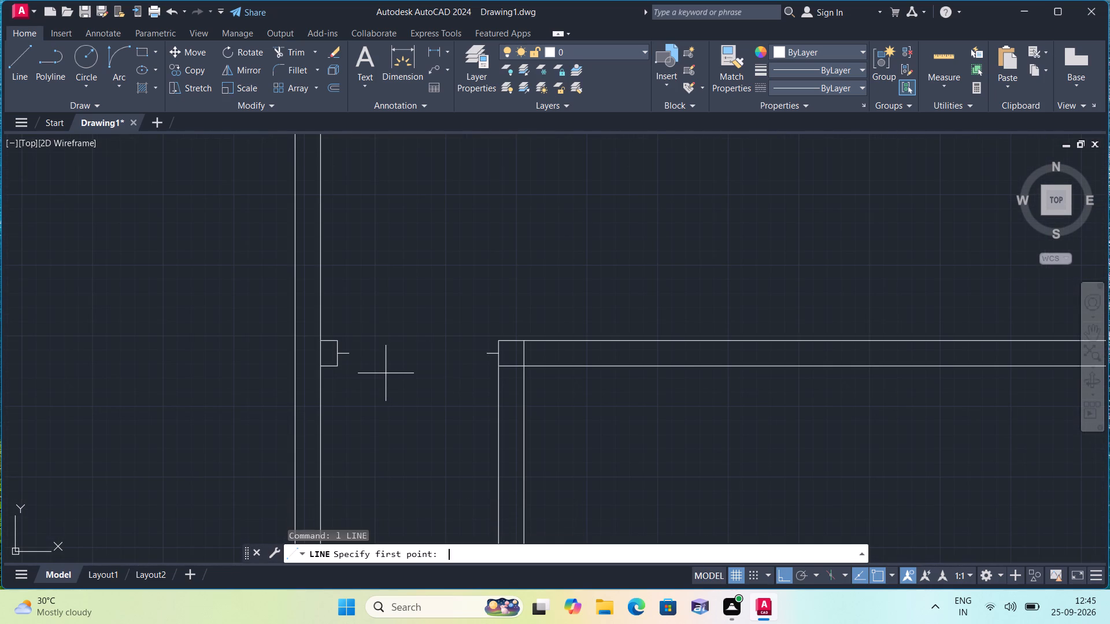
{"action": "left_click", "coordinate": [348, 354]}
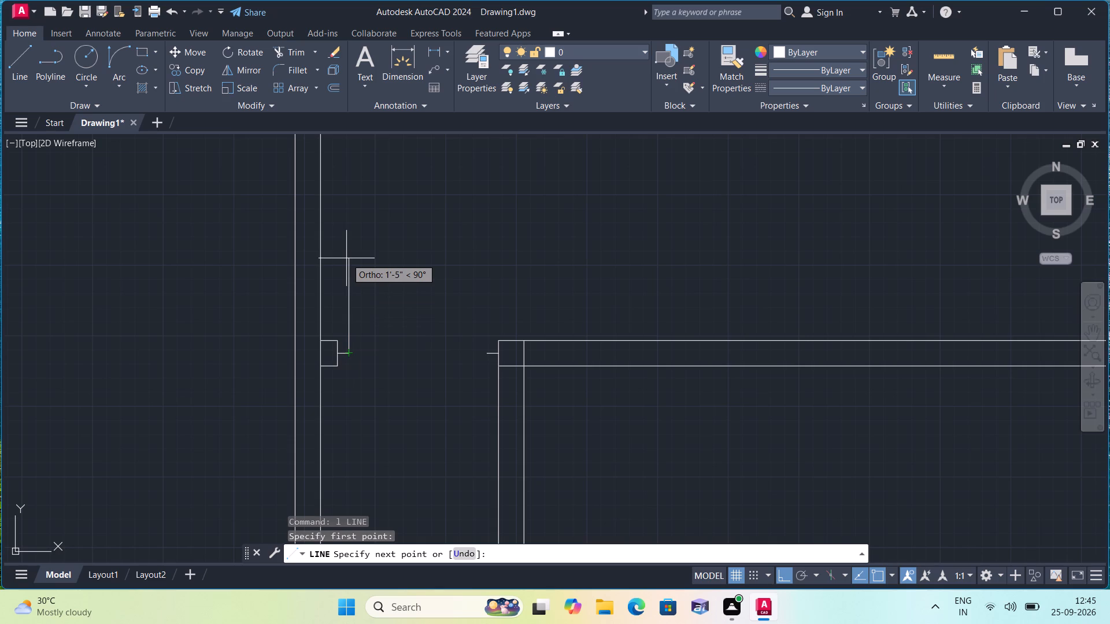
{"action": "type", "text": "2'1\""}
{"action": "key", "text": "space"}
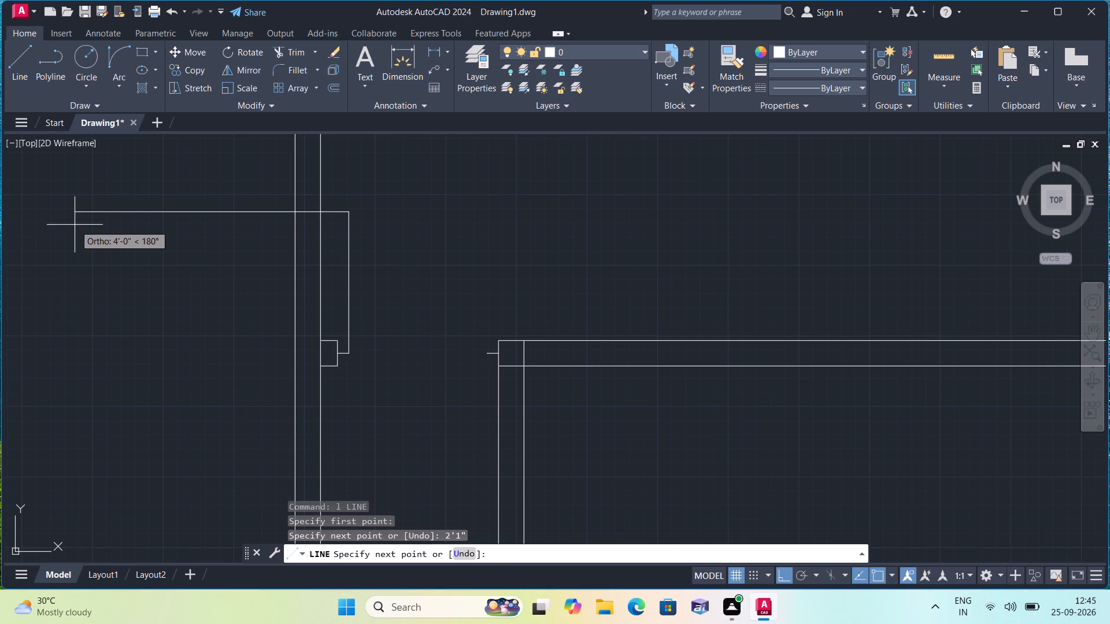
{"action": "key", "text": "Escape"}
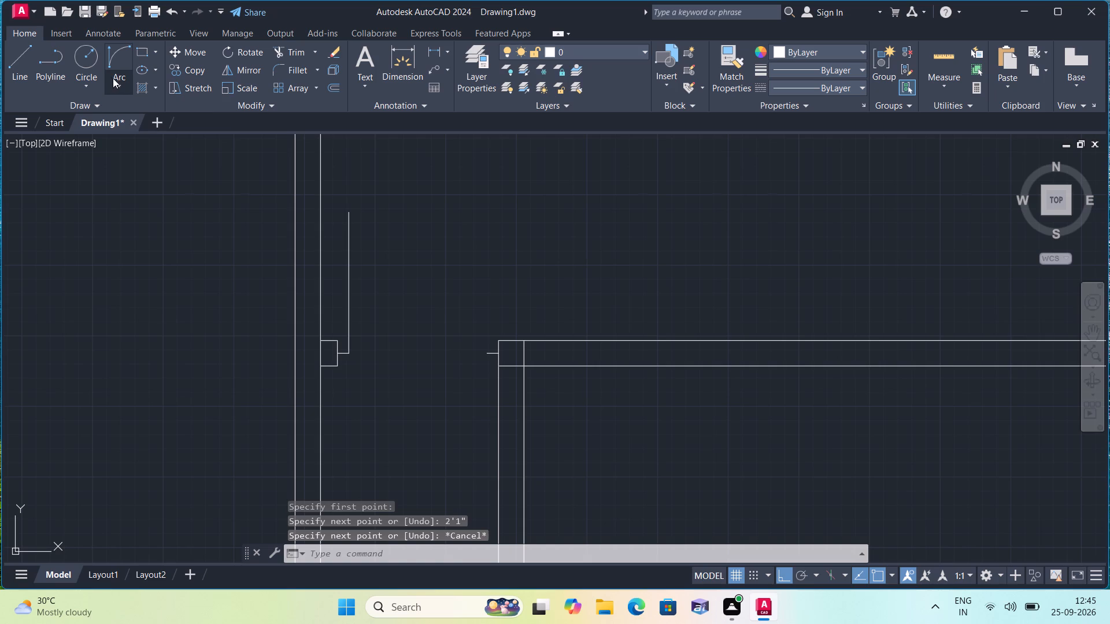
Draw the door swing as a Start, End, Direction arc from the leaf's top to the right 2" segment's free end, starting horizontally.
{"action": "left_click", "coordinate": [118, 87]}
{"action": "left_click", "coordinate": [151, 258]}
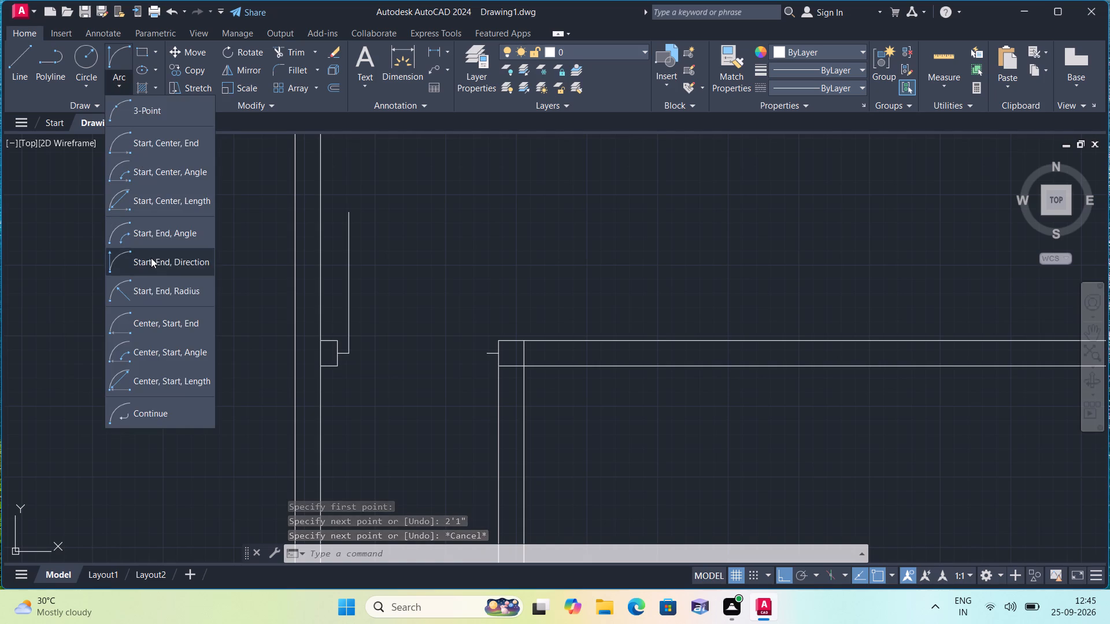
{"action": "left_click", "coordinate": [347, 214]}
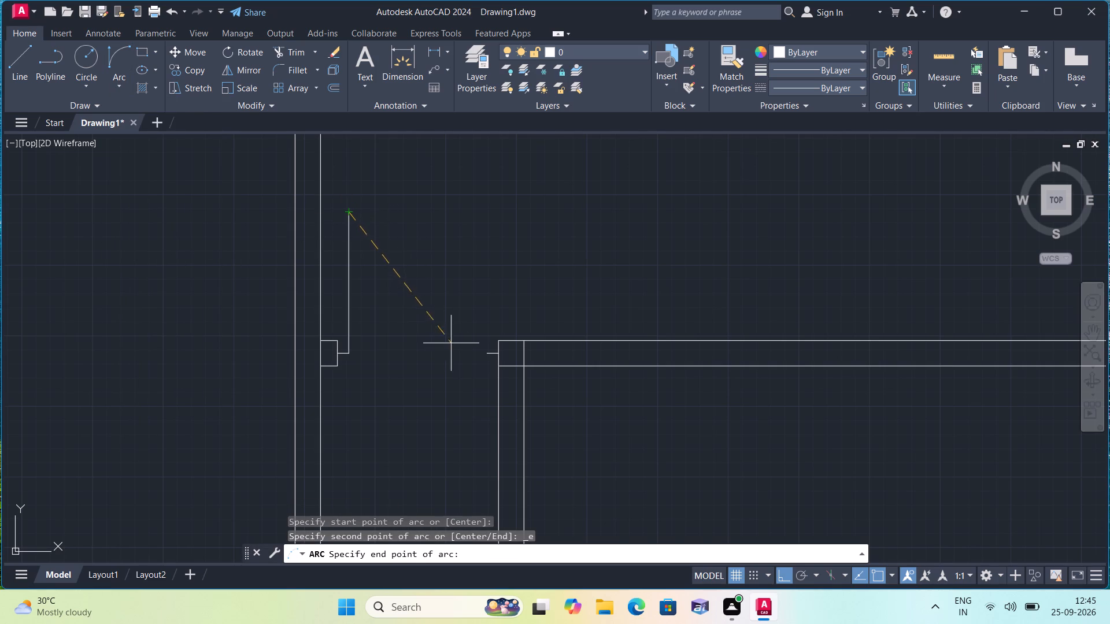
{"action": "left_click", "coordinate": [483, 351]}
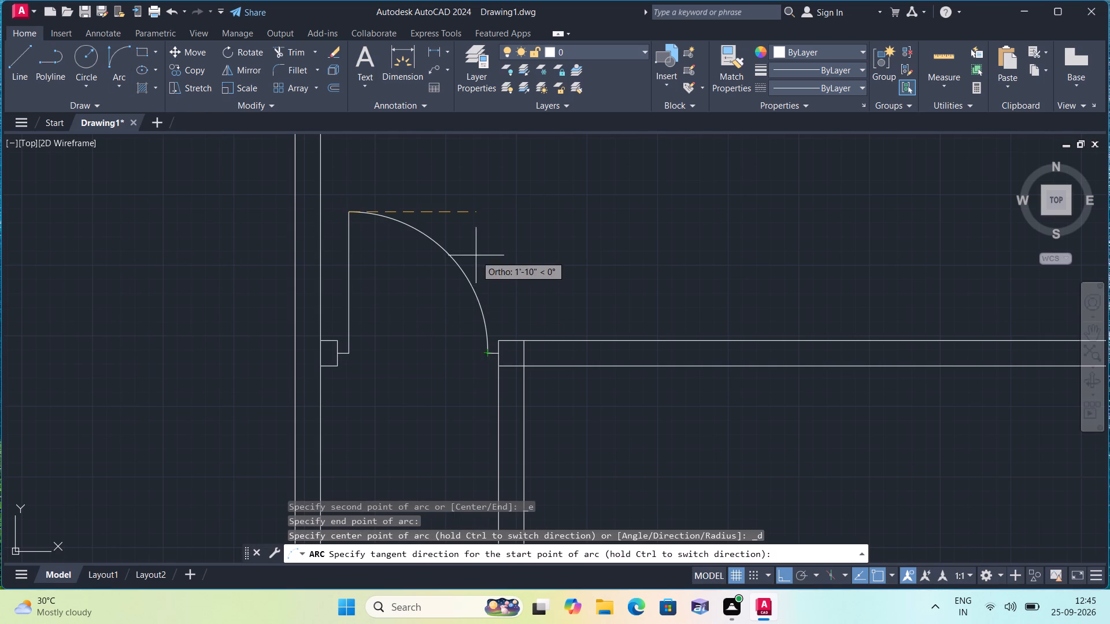
{"action": "left_click", "coordinate": [477, 252]}
Draw a short line across the vertical partition below the new door, along the upper face of the middle horizontal partition.
{"action": "scroll", "coordinate": [465, 373], "scroll_direction": "down", "scroll_amount": 2}
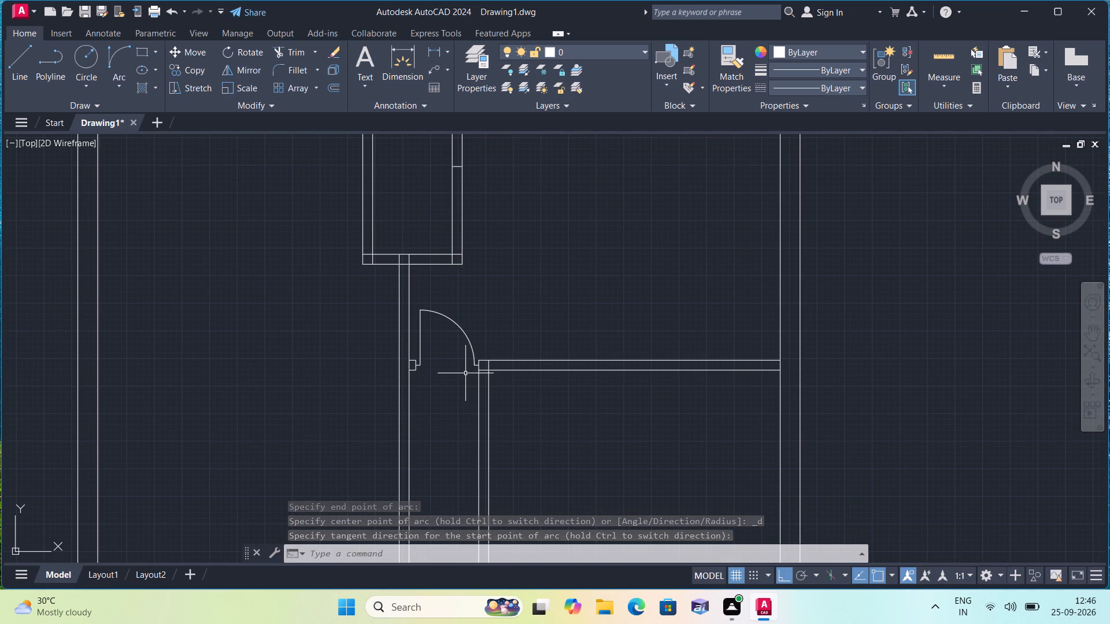
{"action": "scroll", "coordinate": [465, 373], "scroll_direction": "down", "scroll_amount": 1}
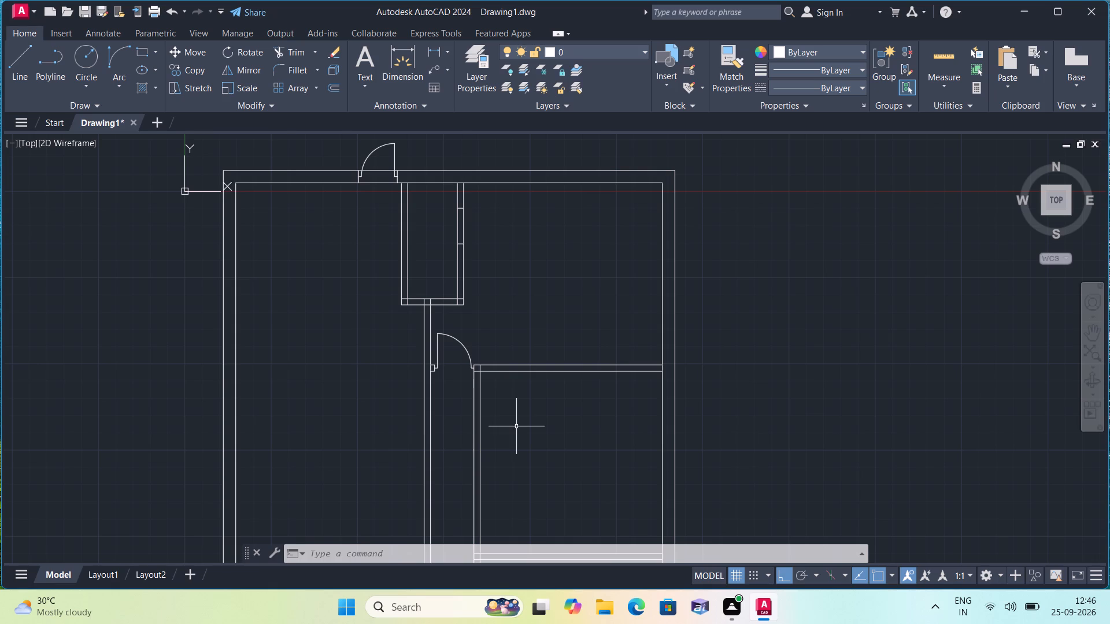
{"action": "middle_click_drag", "start_coordinate": [514, 425], "coordinate": [421, 314]}
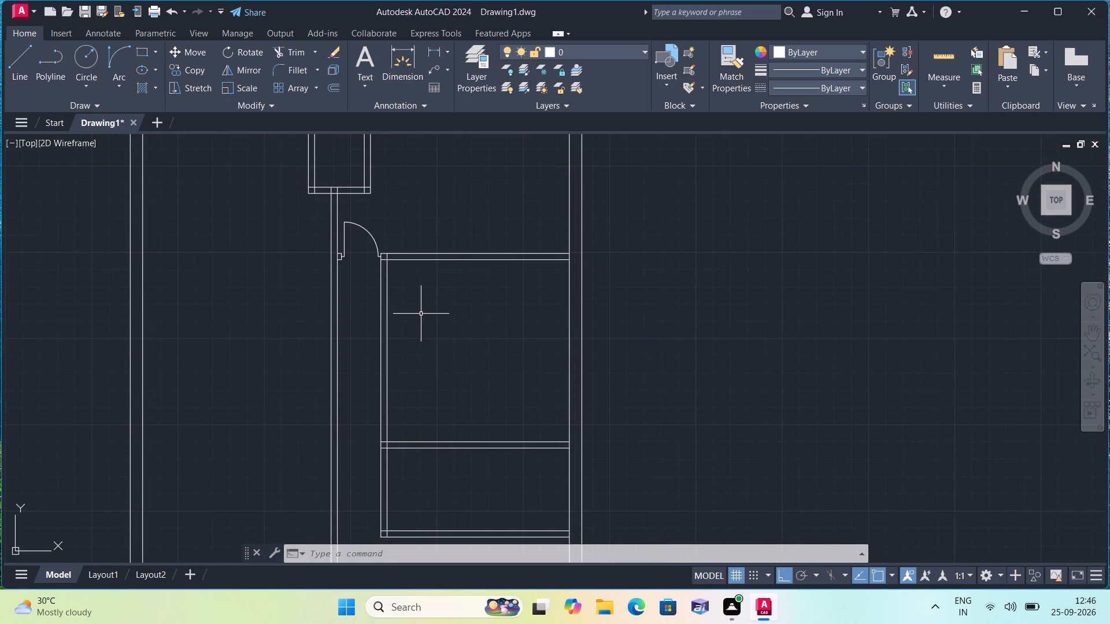
{"action": "middle_click_drag", "start_coordinate": [442, 389], "coordinate": [471, 318]}
{"action": "type", "text": "l"}
{"action": "key", "text": "space"}
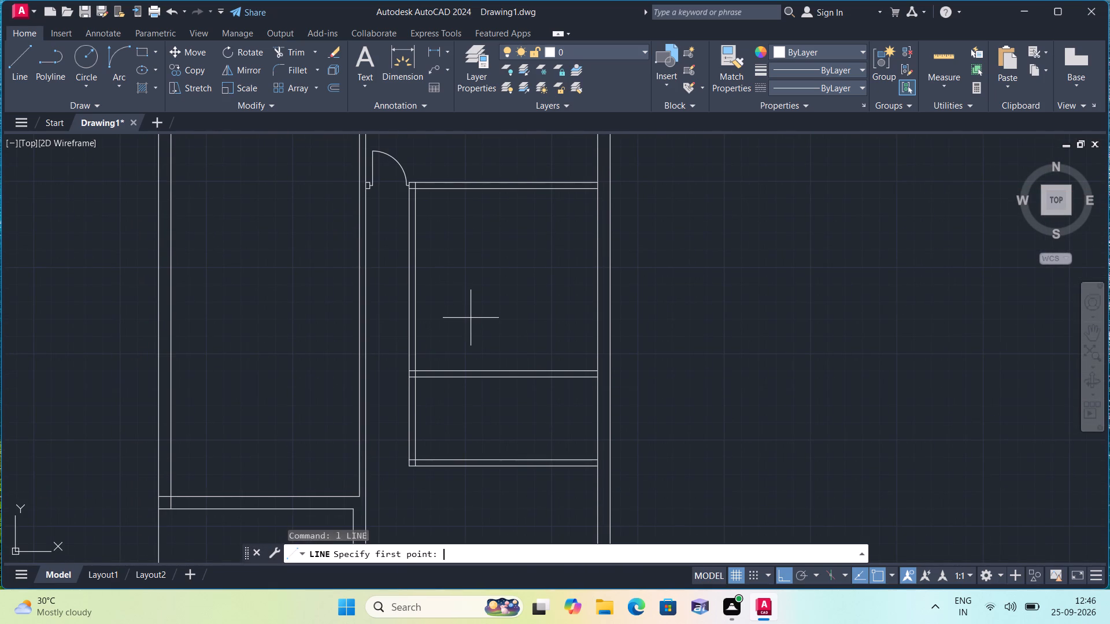
{"action": "scroll", "coordinate": [397, 362], "scroll_direction": "up", "scroll_amount": 3}
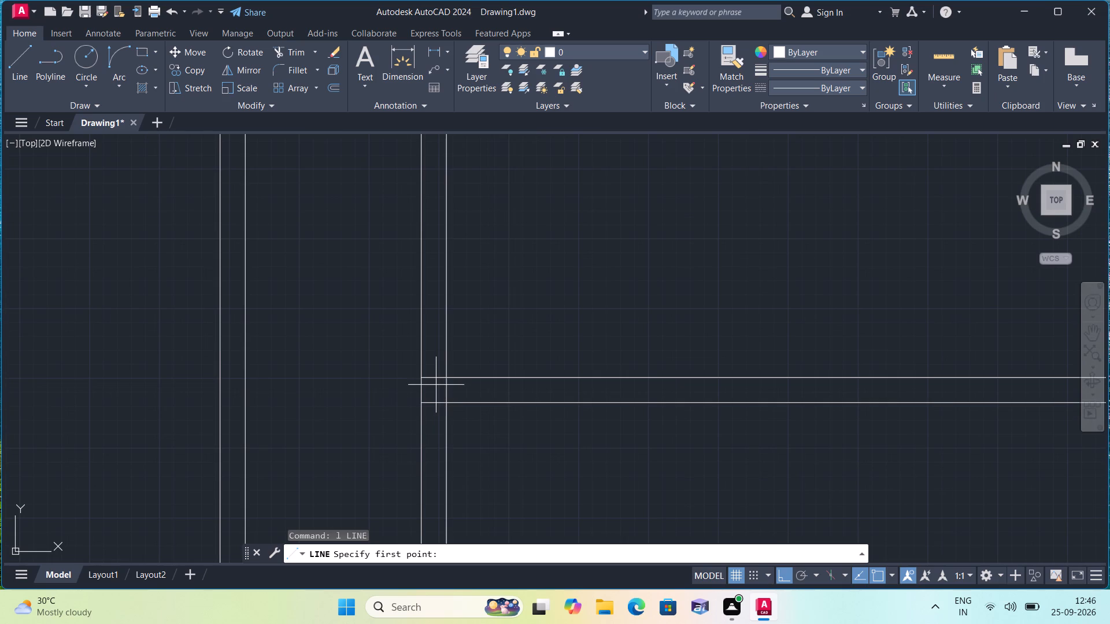
{"action": "left_click", "coordinate": [442, 381]}
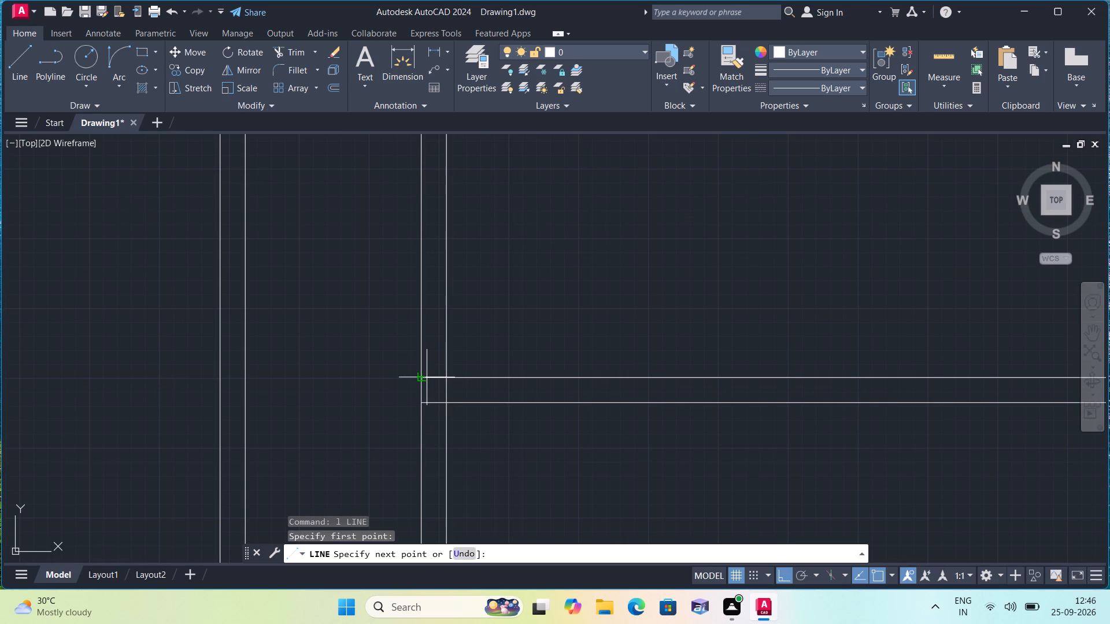
{"action": "left_click", "coordinate": [425, 377]}
{"action": "key", "text": "space"}
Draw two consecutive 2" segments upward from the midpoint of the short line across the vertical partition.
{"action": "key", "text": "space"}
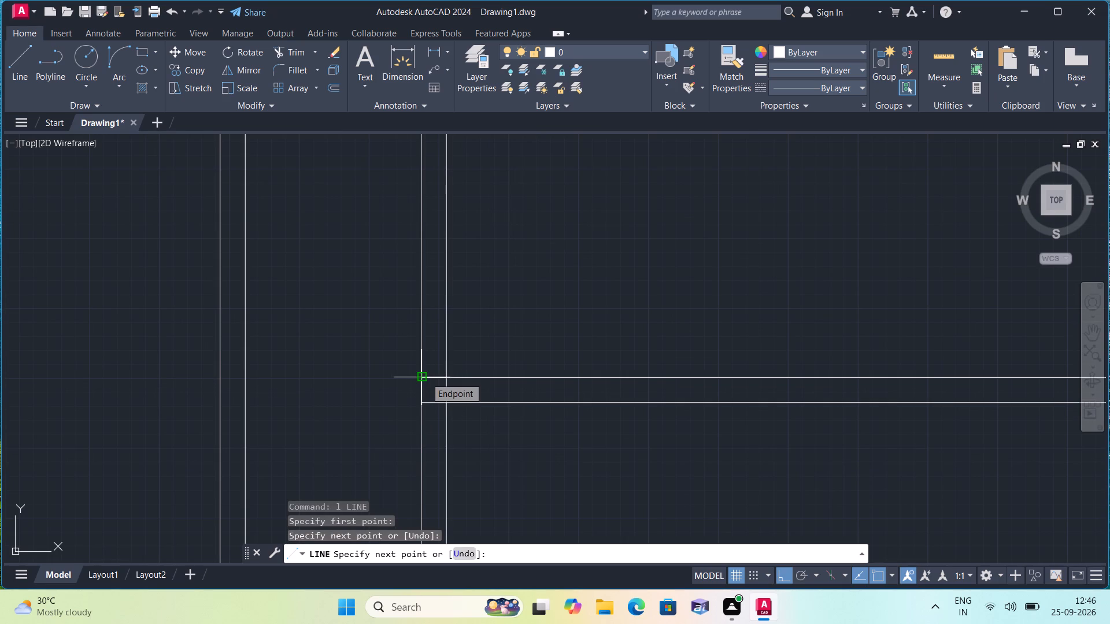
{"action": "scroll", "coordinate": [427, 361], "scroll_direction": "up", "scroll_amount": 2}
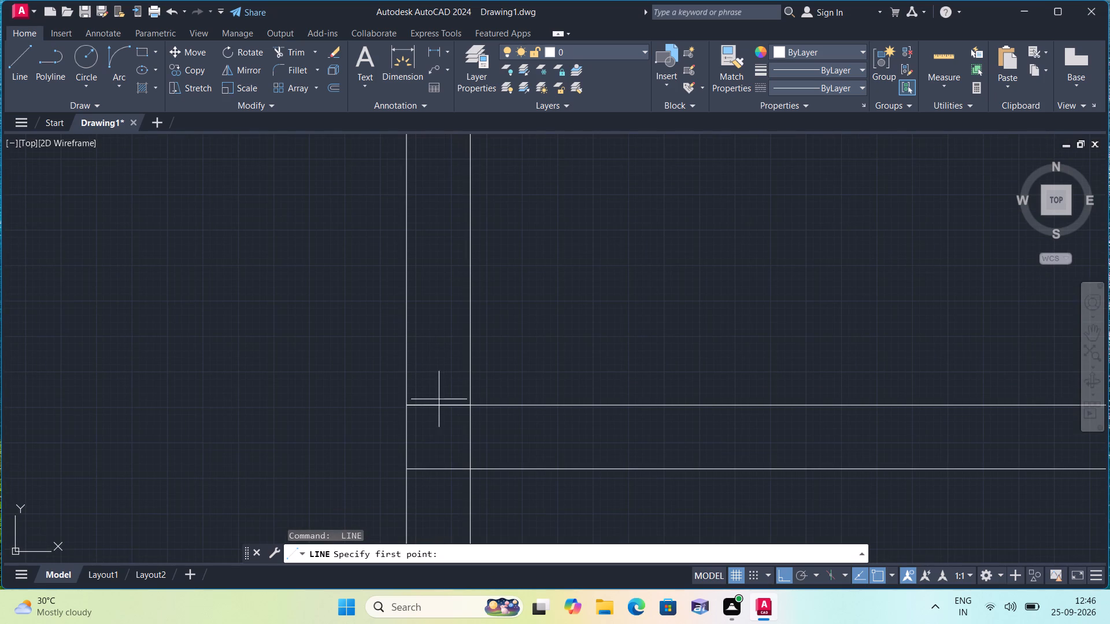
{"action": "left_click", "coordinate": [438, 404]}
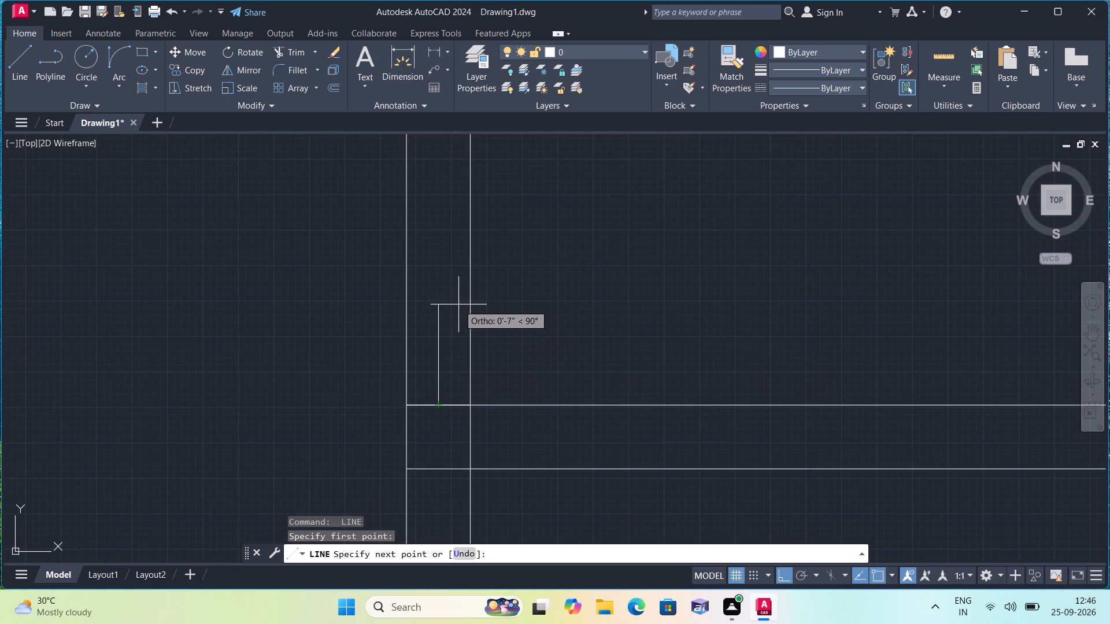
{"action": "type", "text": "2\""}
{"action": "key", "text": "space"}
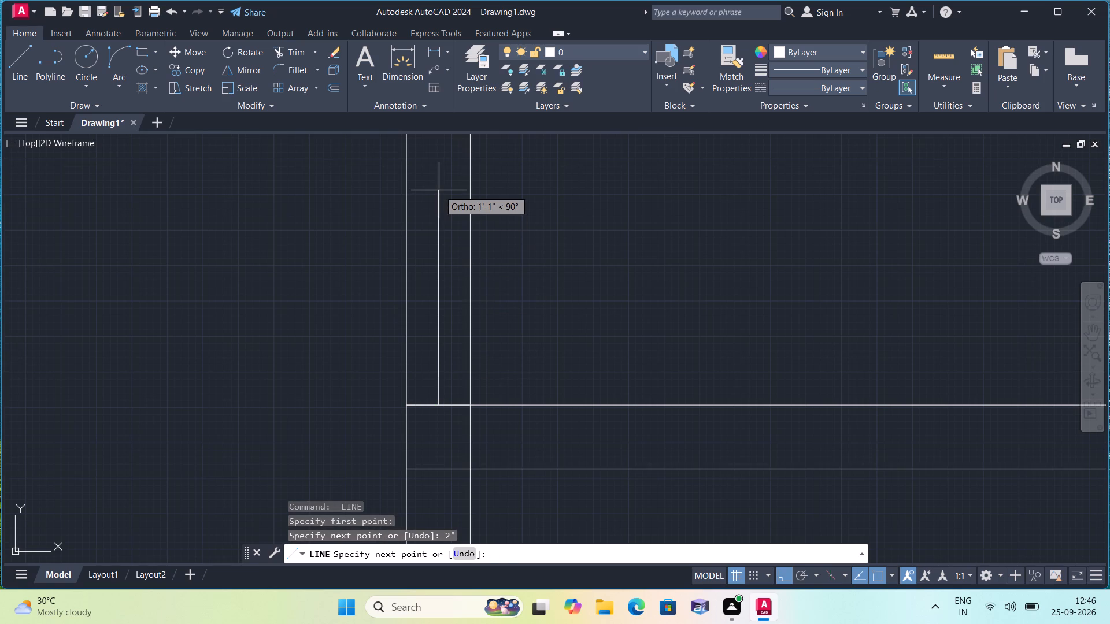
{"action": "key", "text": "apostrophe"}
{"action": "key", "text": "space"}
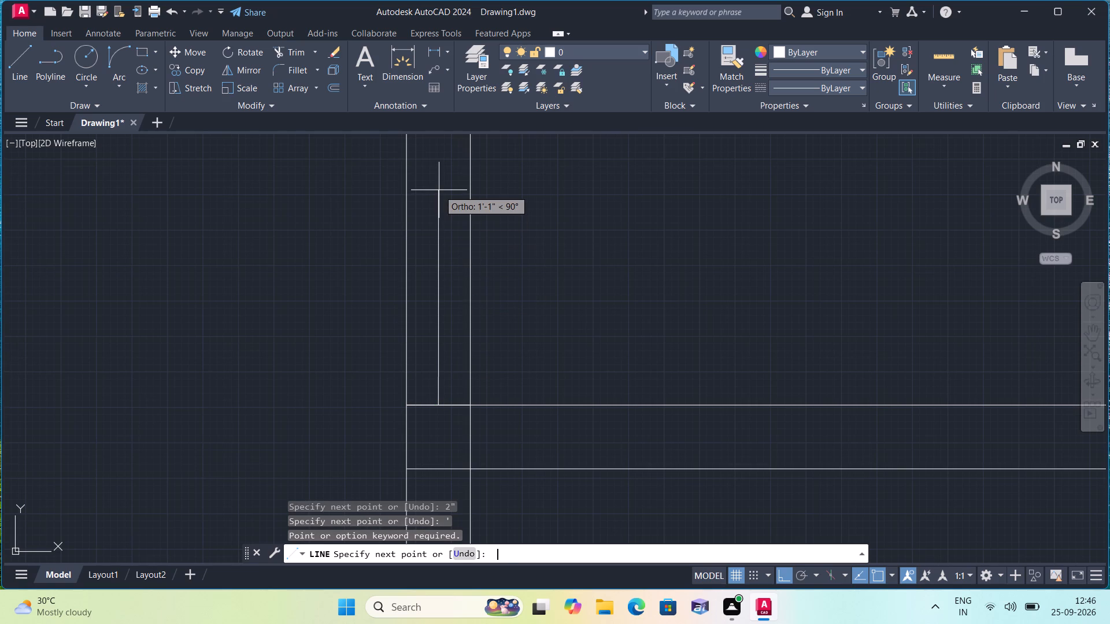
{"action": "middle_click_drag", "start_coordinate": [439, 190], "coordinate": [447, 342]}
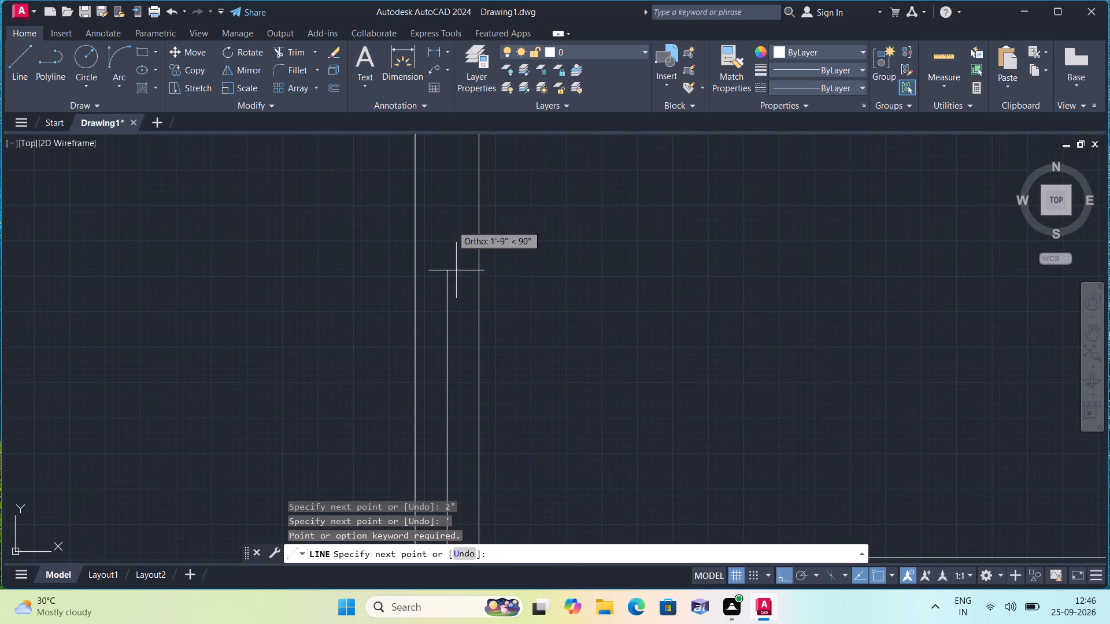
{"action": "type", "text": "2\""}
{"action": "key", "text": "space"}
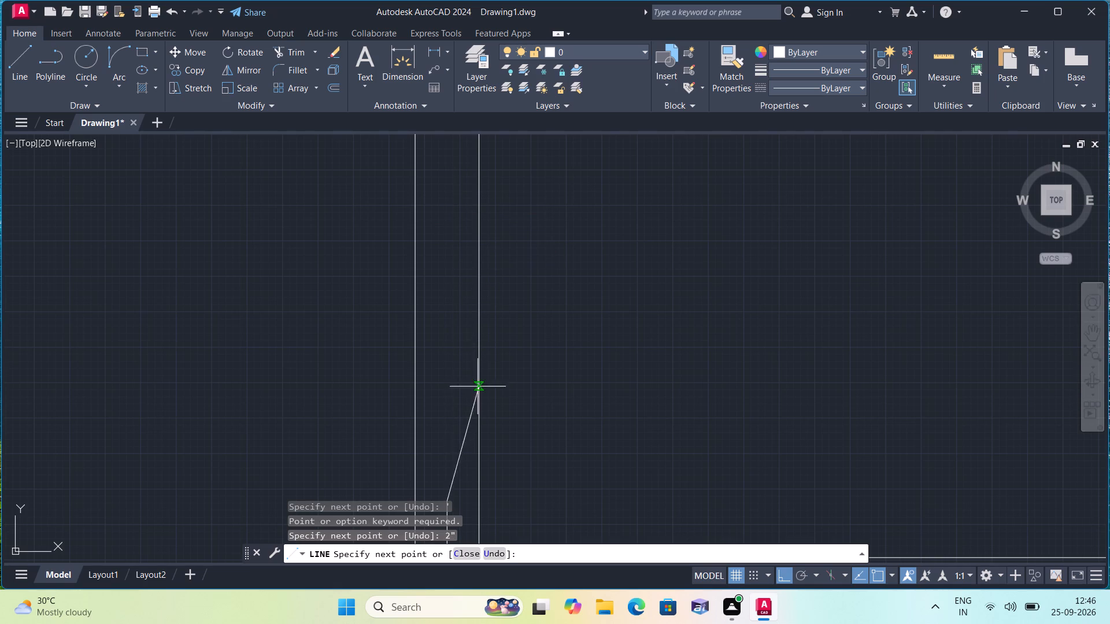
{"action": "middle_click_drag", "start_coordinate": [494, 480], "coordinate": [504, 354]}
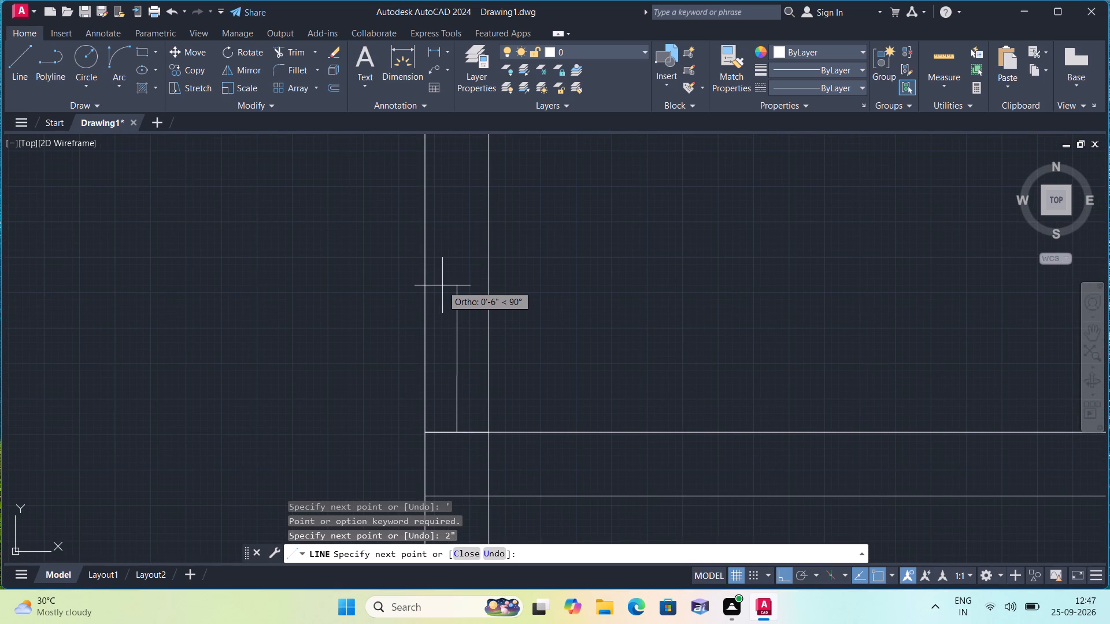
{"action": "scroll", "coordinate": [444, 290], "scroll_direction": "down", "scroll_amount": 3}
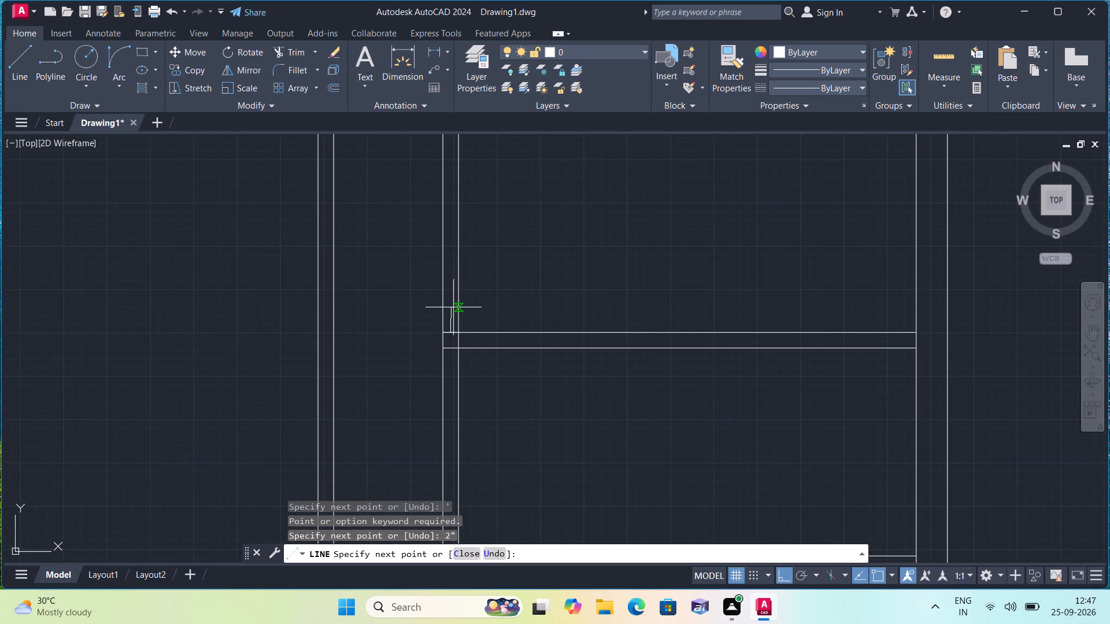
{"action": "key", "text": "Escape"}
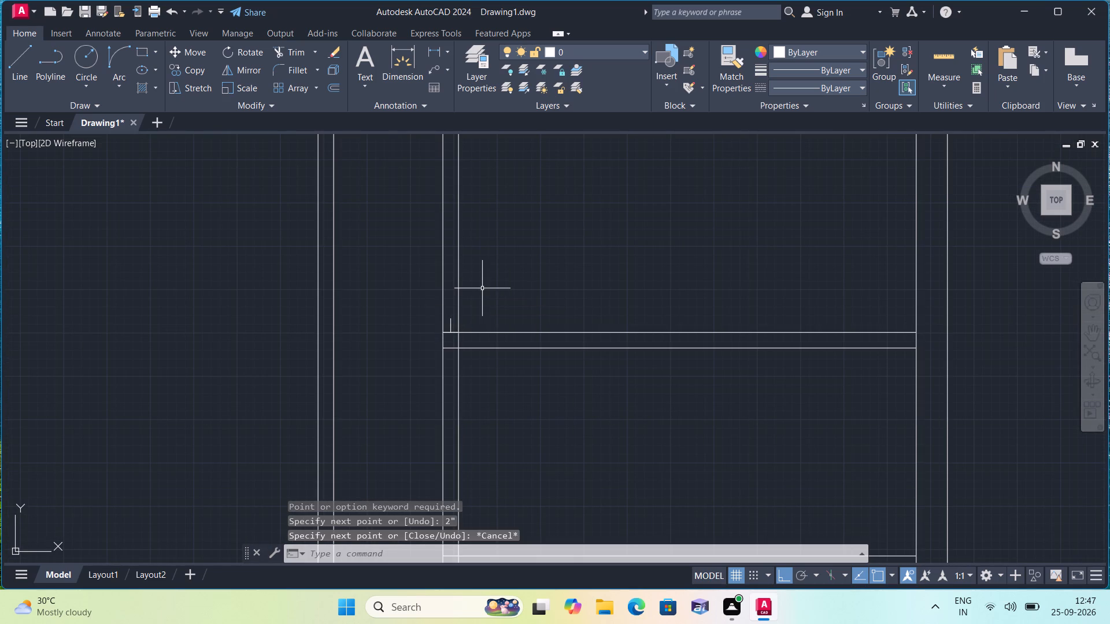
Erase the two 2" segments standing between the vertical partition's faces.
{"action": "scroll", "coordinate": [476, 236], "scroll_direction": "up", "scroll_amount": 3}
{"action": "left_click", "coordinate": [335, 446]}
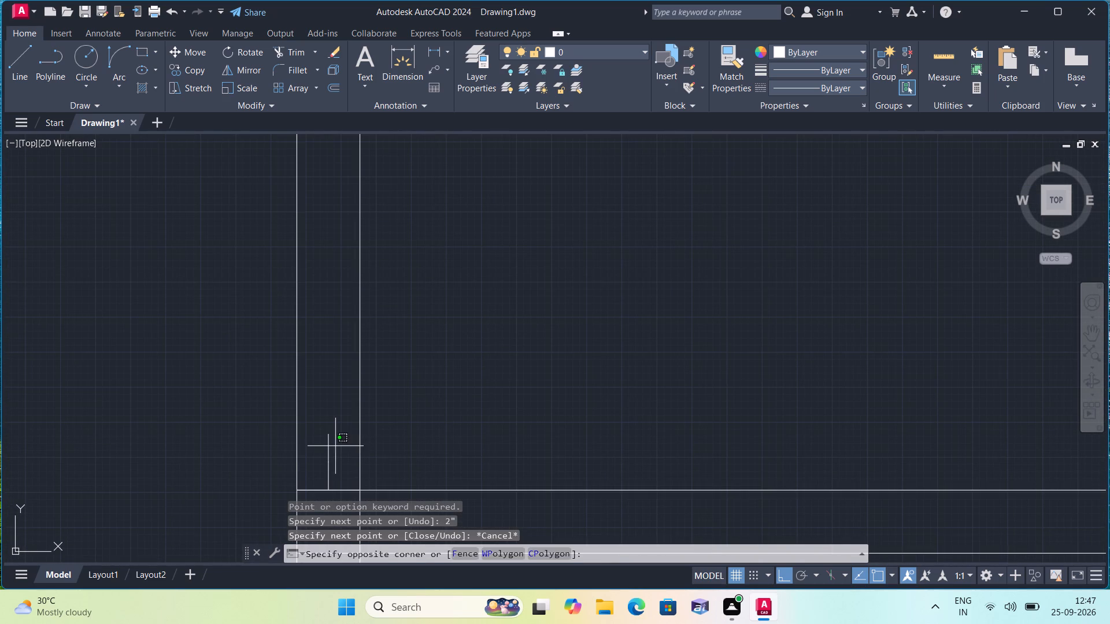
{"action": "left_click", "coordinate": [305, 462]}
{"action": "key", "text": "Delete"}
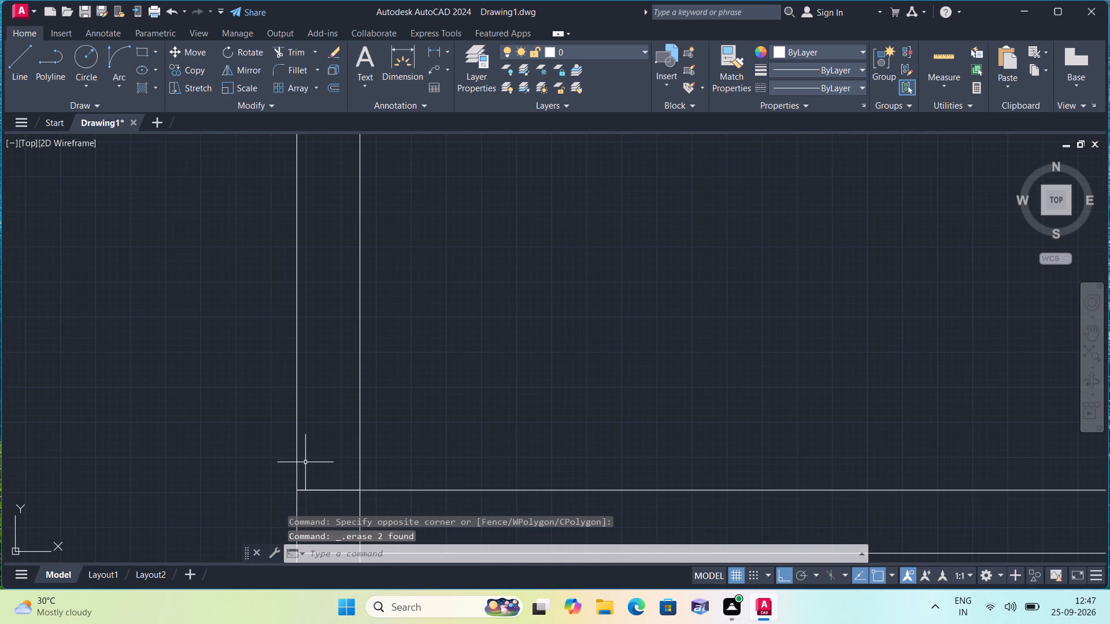
Draw consecutive 2", 2' and 2" segments upward from the midpoint of the short line across the vertical partition.
{"action": "type", "text": "l"}
{"action": "key", "text": "space"}
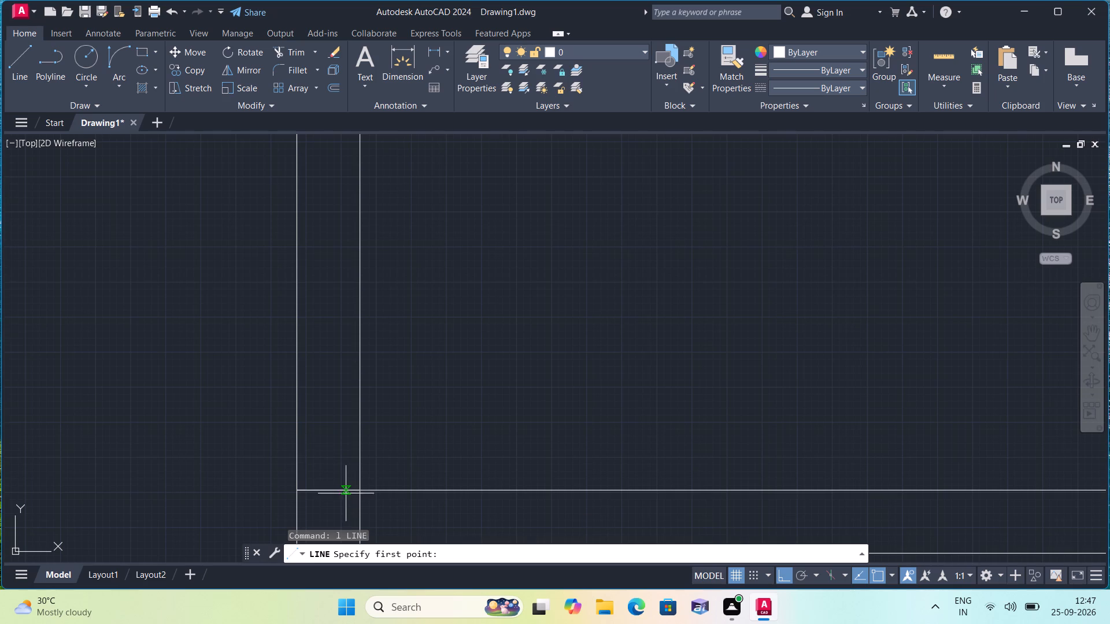
{"action": "left_click", "coordinate": [327, 490]}
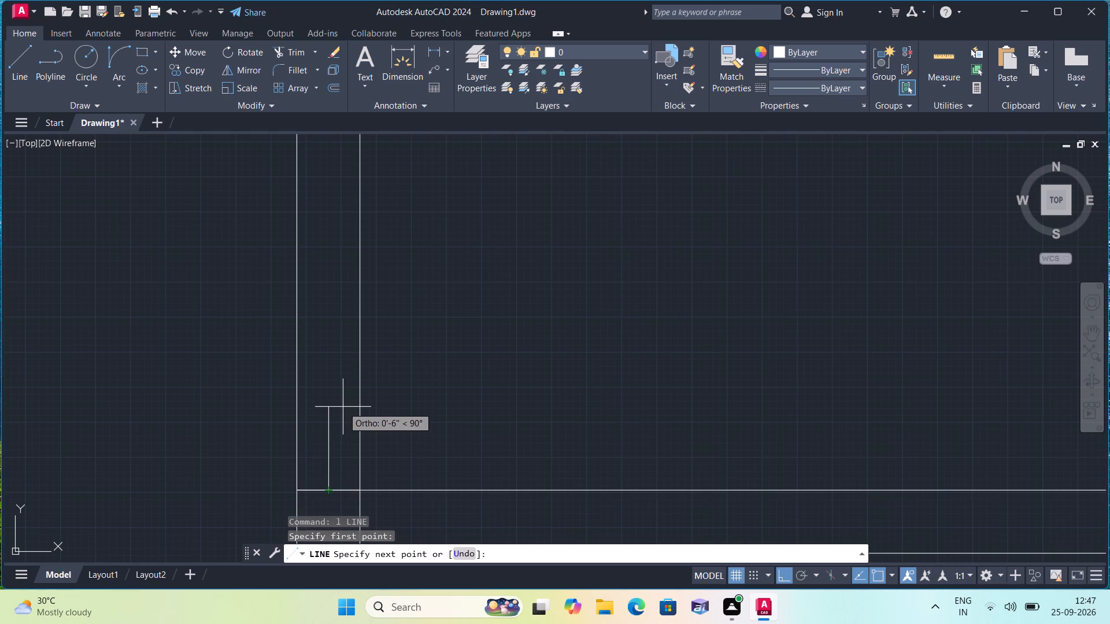
{"action": "type", "text": "2\""}
{"action": "key", "text": "space"}
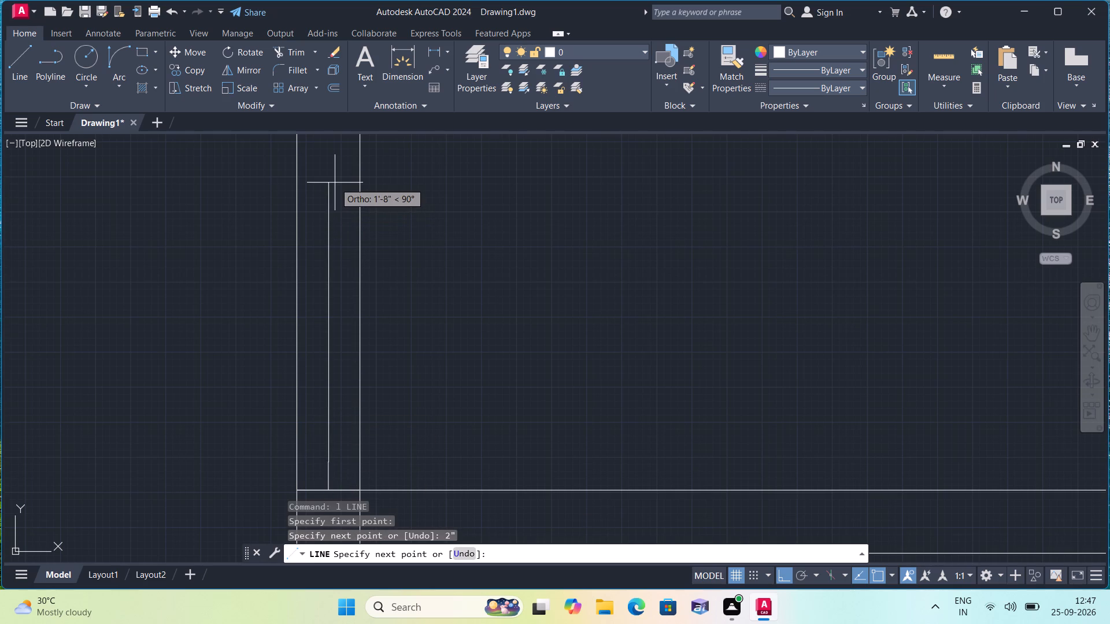
{"action": "type", "text": "2'"}
{"action": "key", "text": "space"}
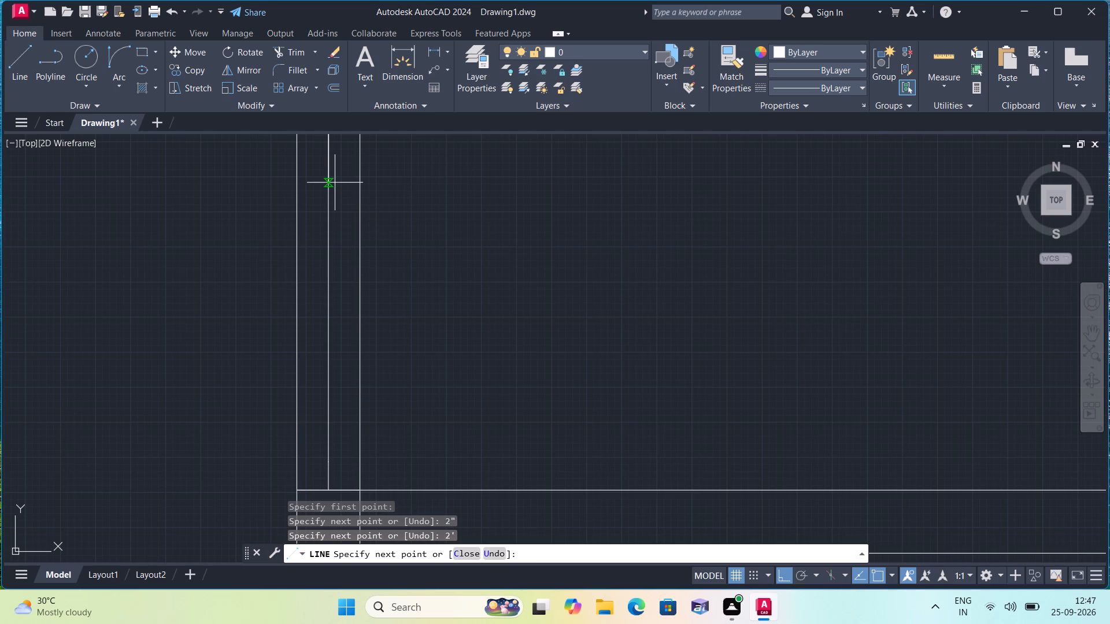
{"action": "middle_click_drag", "start_coordinate": [335, 183], "coordinate": [381, 358]}
{"action": "scroll", "coordinate": [367, 309], "scroll_direction": "down", "scroll_amount": 1}
{"action": "middle_click_drag", "start_coordinate": [367, 309], "coordinate": [434, 421]}
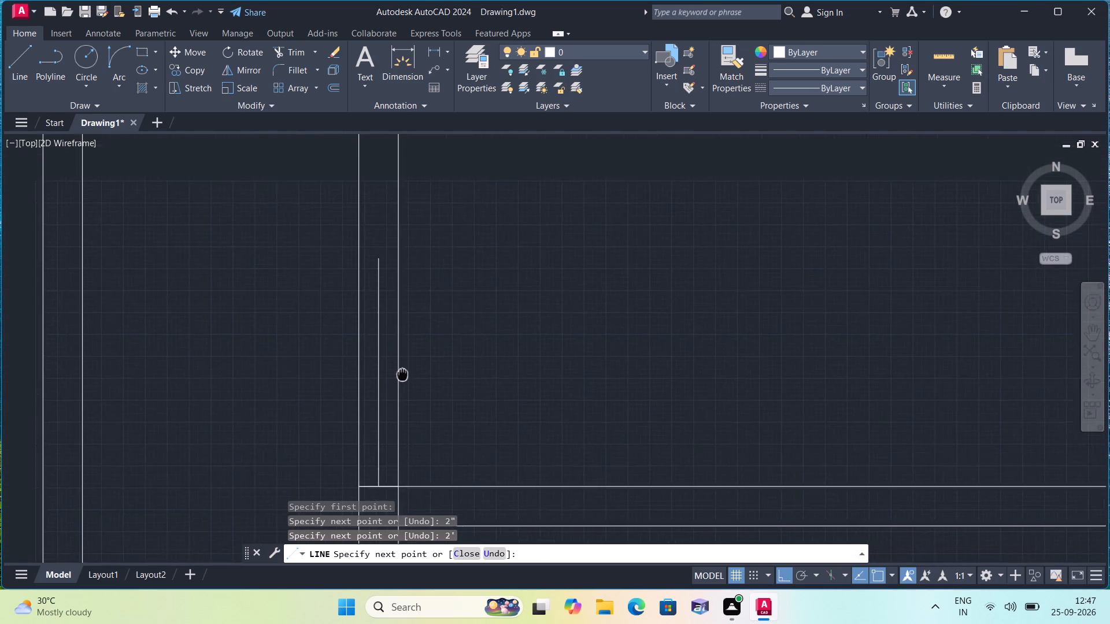
{"action": "middle_click_drag", "start_coordinate": [434, 421], "coordinate": [438, 428]}
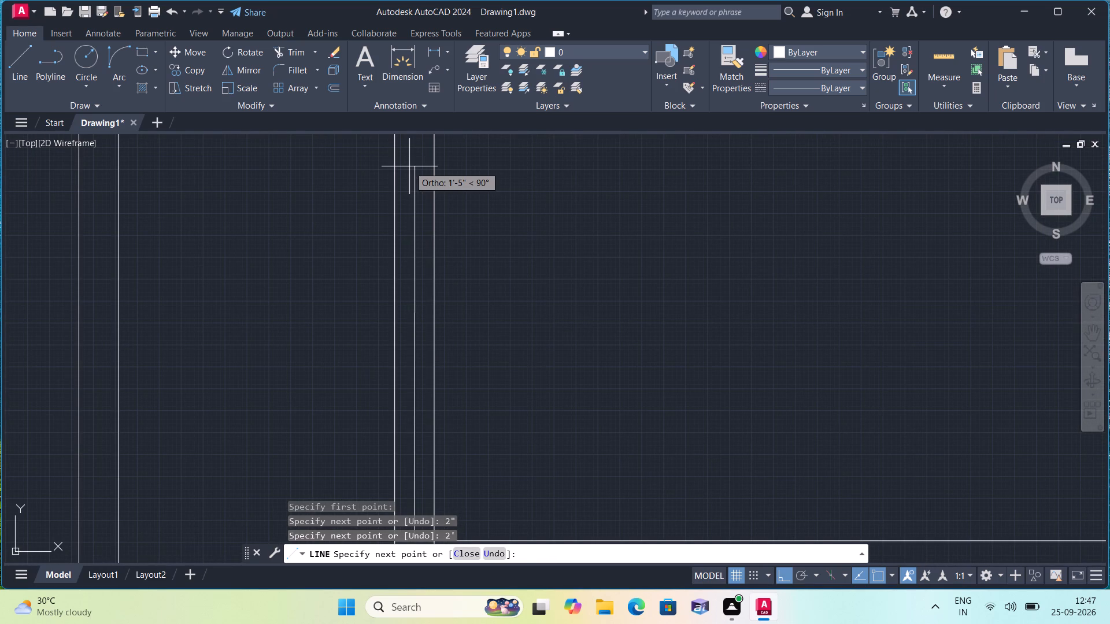
{"action": "type", "text": "2\""}
{"action": "key", "text": "space"}
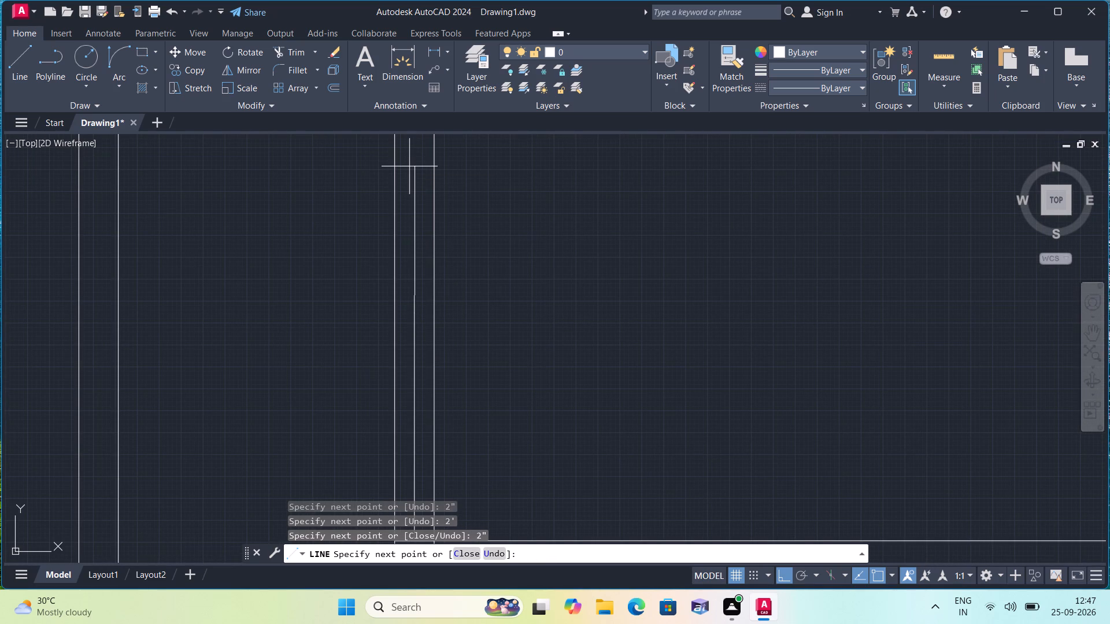
Draw lines from the upper 2" segment's top to both faces of the vertical partition, closing the door opening's upper end.
{"action": "left_click", "coordinate": [436, 297]}
{"action": "key", "text": "space"}
{"action": "key", "text": "space"}
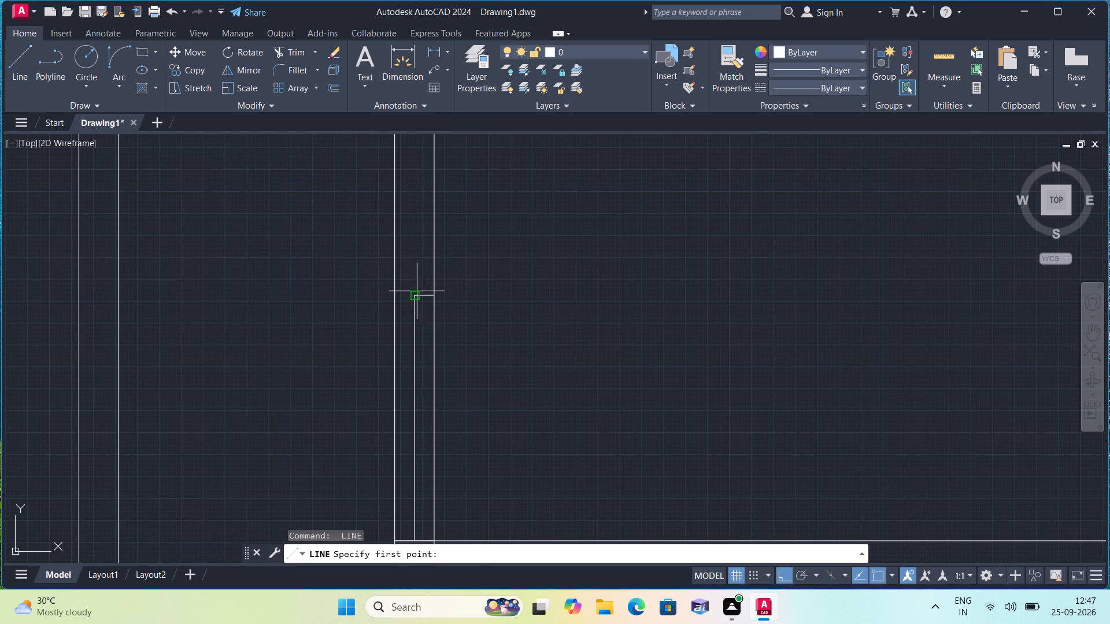
{"action": "left_click", "coordinate": [414, 294]}
{"action": "left_click", "coordinate": [397, 294]}
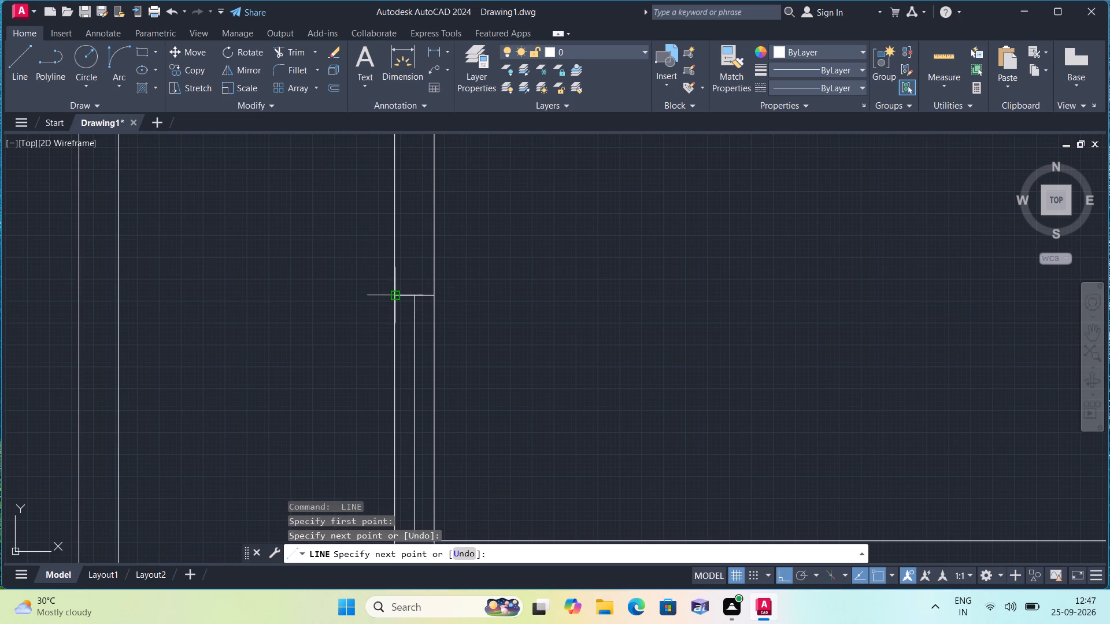
{"action": "key", "text": "space"}
Erase the 2' middle segment between the partition faces and the short line across the opening's lower end.
{"action": "scroll", "coordinate": [356, 288], "scroll_direction": "down", "scroll_amount": 1}
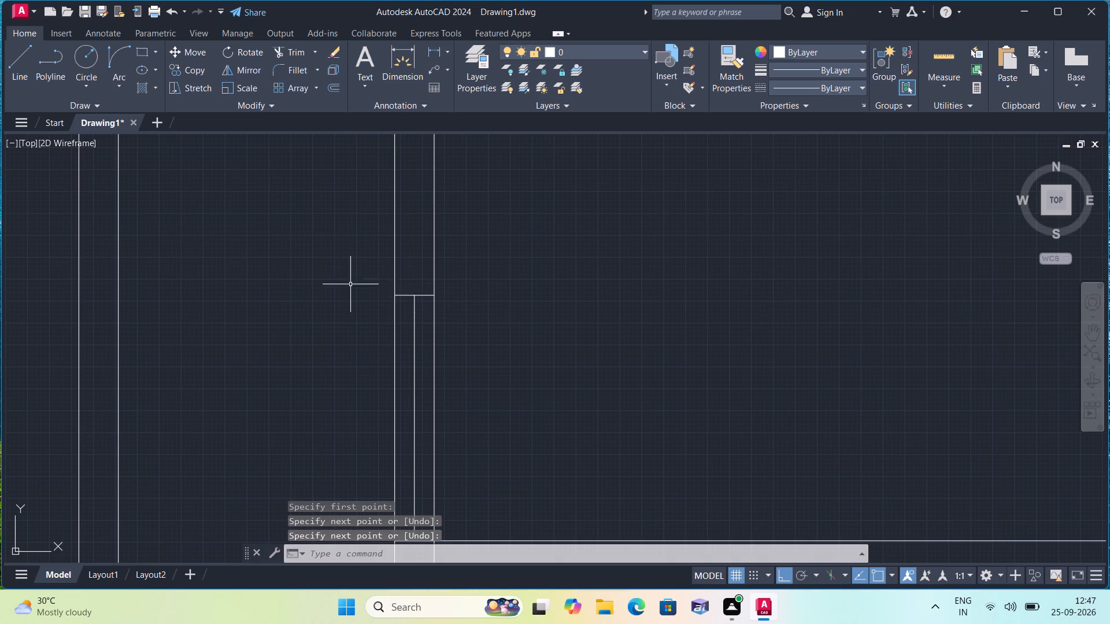
{"action": "middle_click_drag", "start_coordinate": [332, 322], "coordinate": [314, 258]}
{"action": "left_click", "coordinate": [373, 290]}
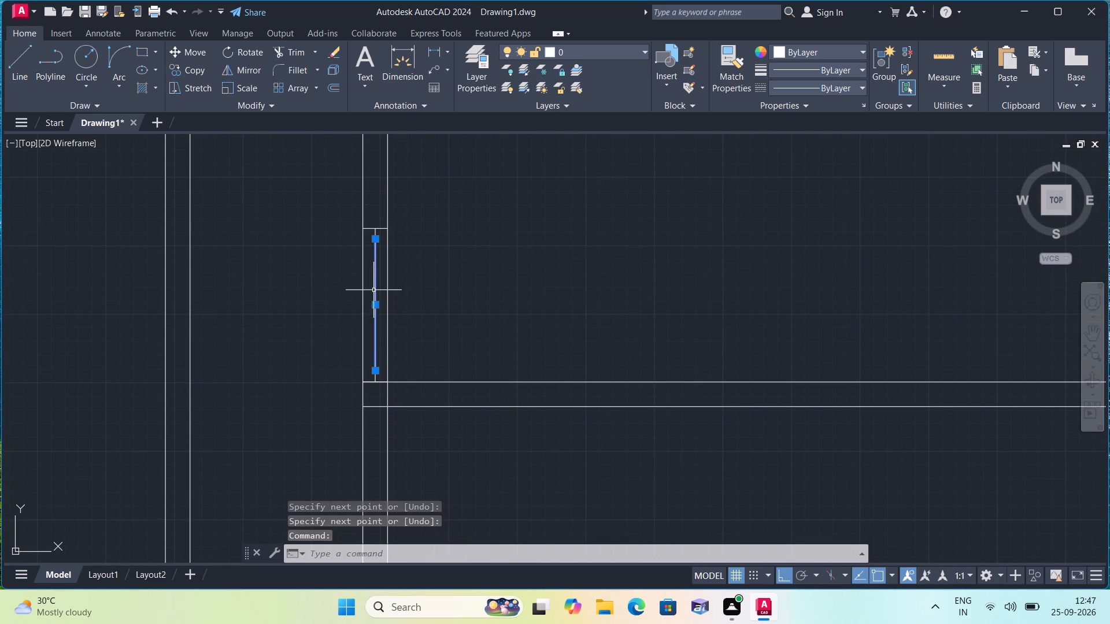
{"action": "scroll", "coordinate": [390, 409], "scroll_direction": "up", "scroll_amount": 3}
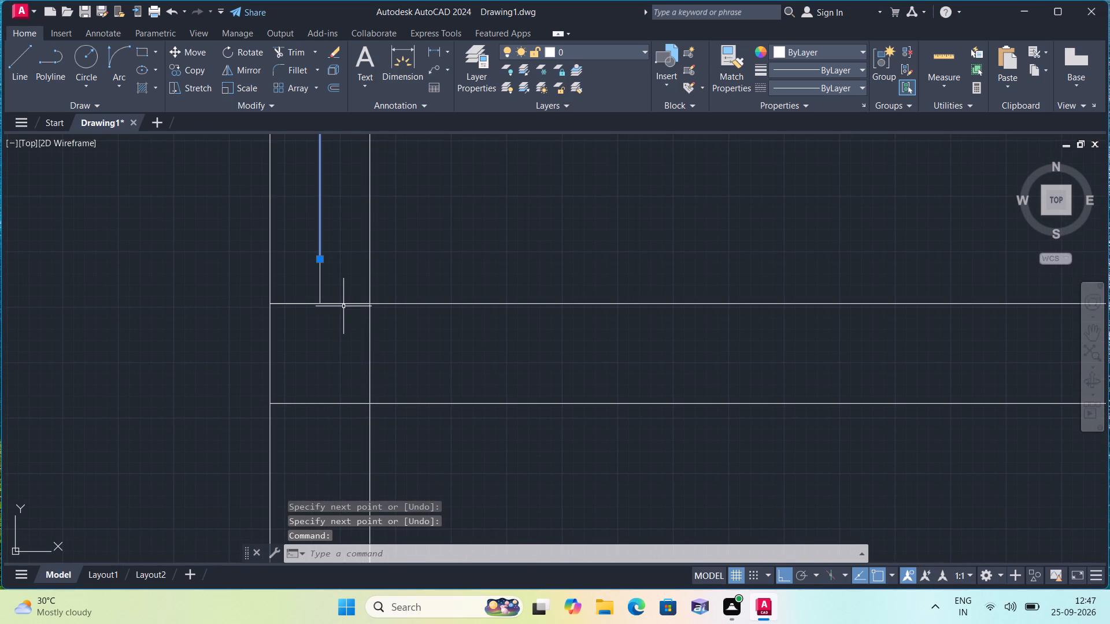
{"action": "left_click", "coordinate": [343, 306]}
{"action": "key", "text": "Delete"}
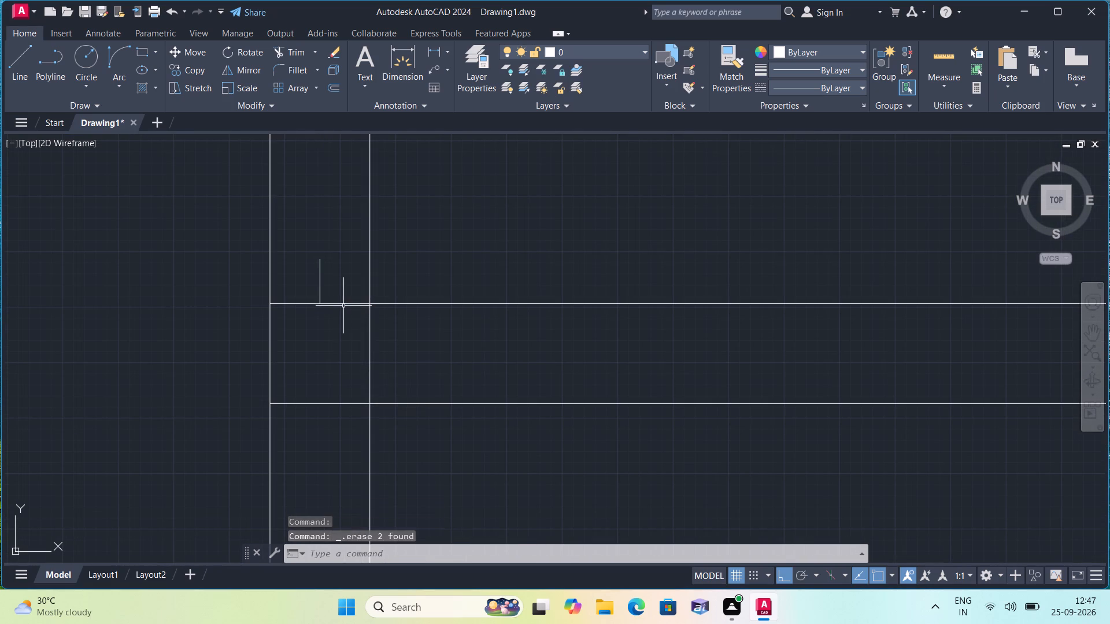
Draw a 2' horizontal door leaf rightward from the top of the lower 2" segment.
{"action": "type", "text": "l"}
{"action": "key", "text": "space"}
{"action": "scroll", "coordinate": [343, 306], "scroll_direction": "down", "scroll_amount": 1}
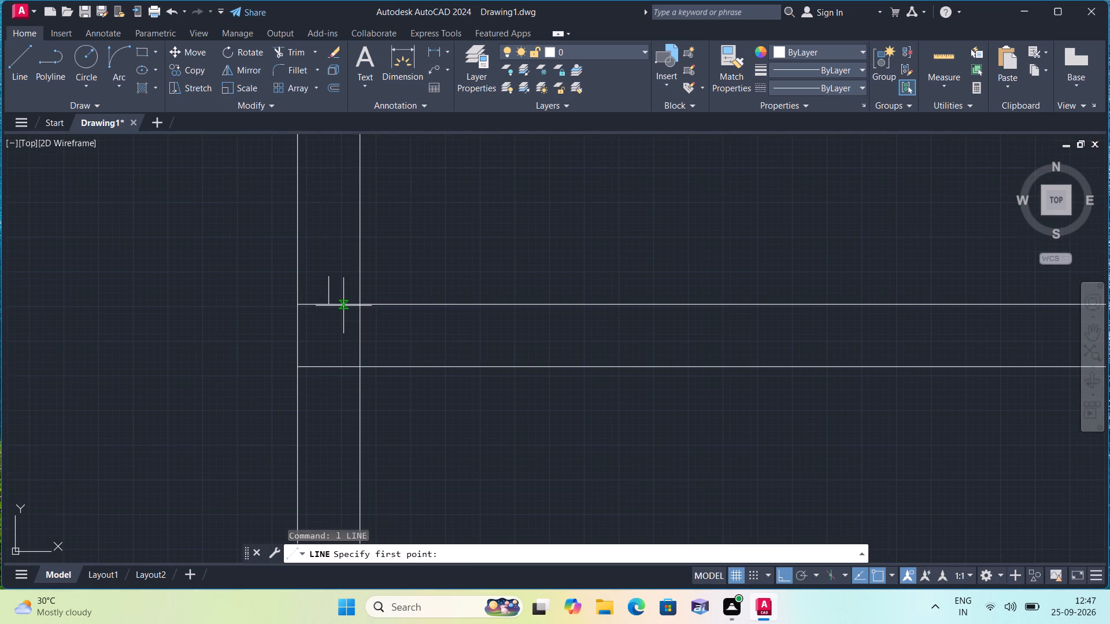
{"action": "left_click", "coordinate": [332, 280]}
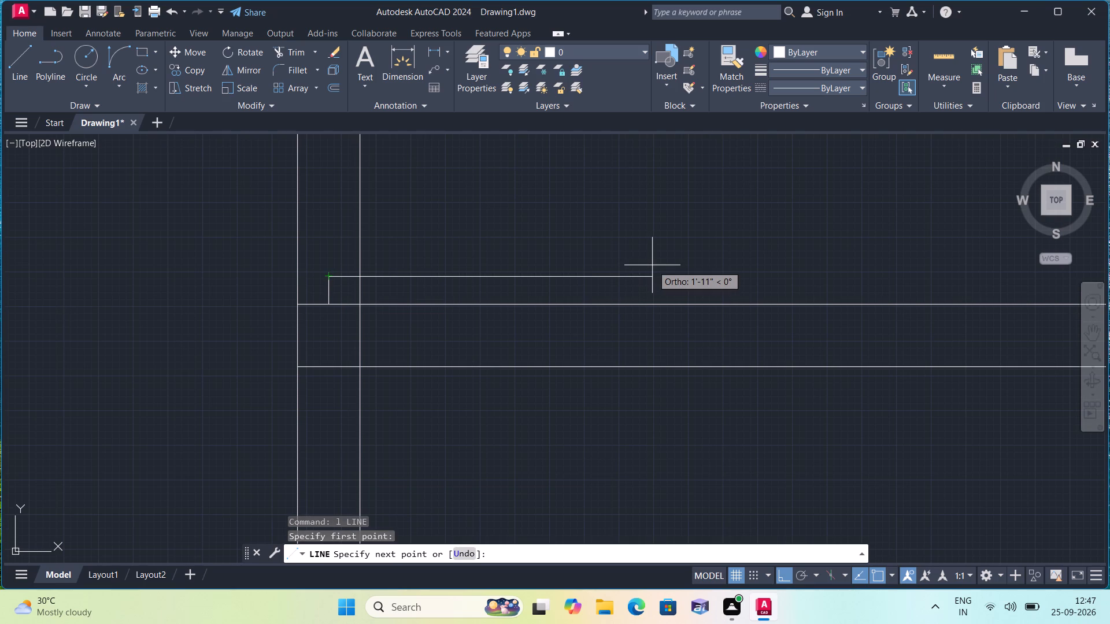
{"action": "type", "text": "2'"}
{"action": "key", "text": "space"}
{"action": "key", "text": "Escape"}
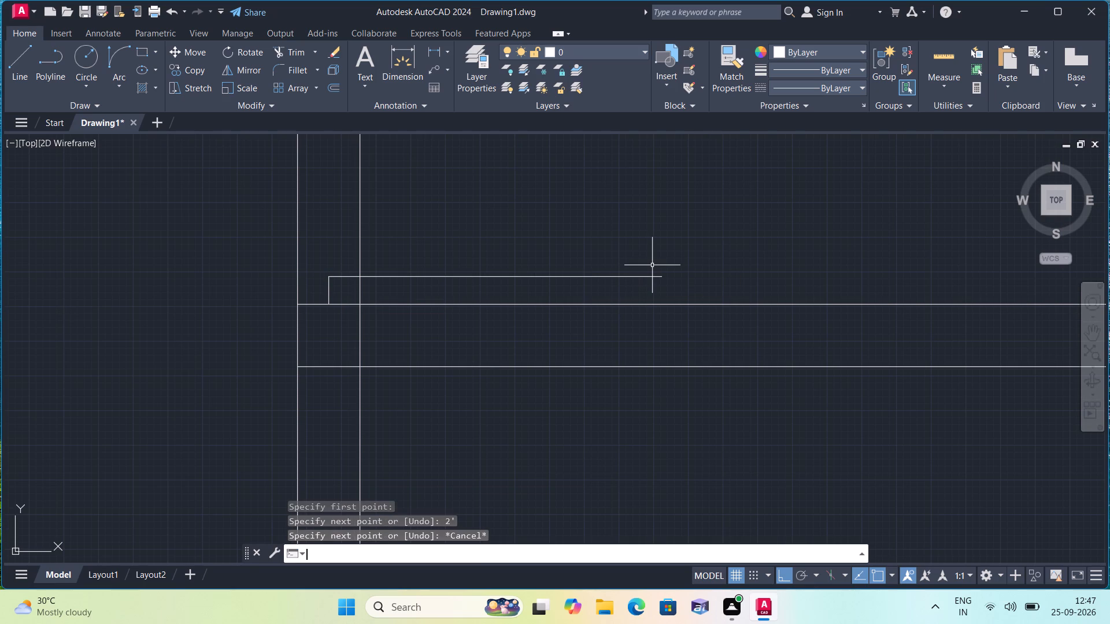
Draw the door swing as a Start, End, Direction arc from the leaf's right end to the upper 2" segment's free end, starting upward.
{"action": "scroll", "coordinate": [594, 262], "scroll_direction": "down", "scroll_amount": 1}
{"action": "middle_click_drag", "start_coordinate": [556, 275], "coordinate": [567, 365]}
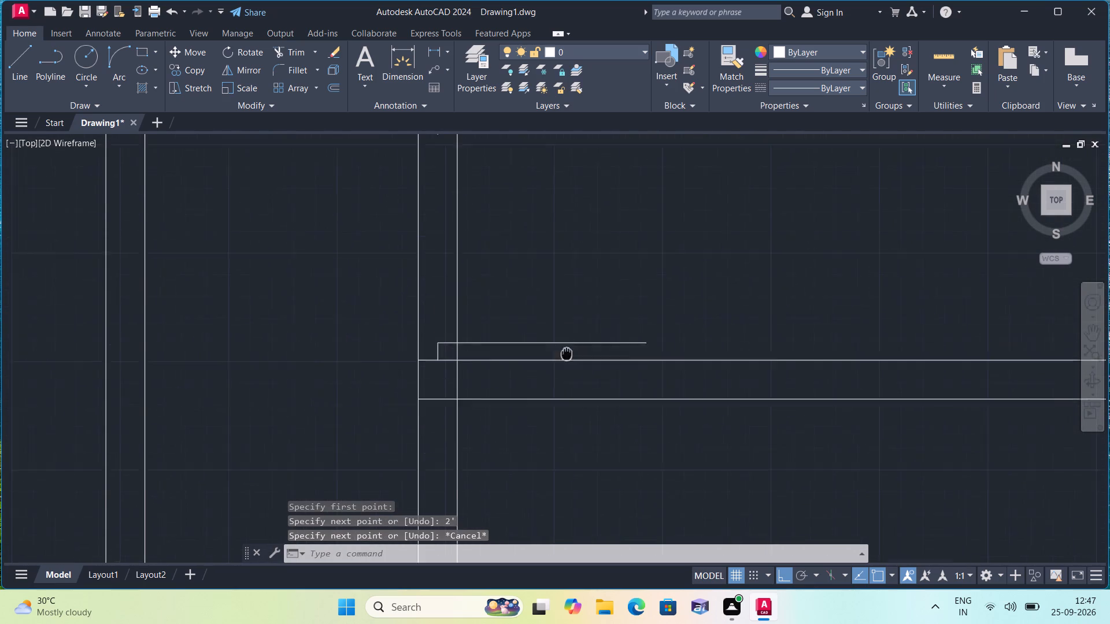
{"action": "middle_click_drag", "start_coordinate": [567, 365], "coordinate": [567, 366]}
{"action": "scroll", "coordinate": [199, 126], "scroll_direction": "down", "scroll_amount": 1}
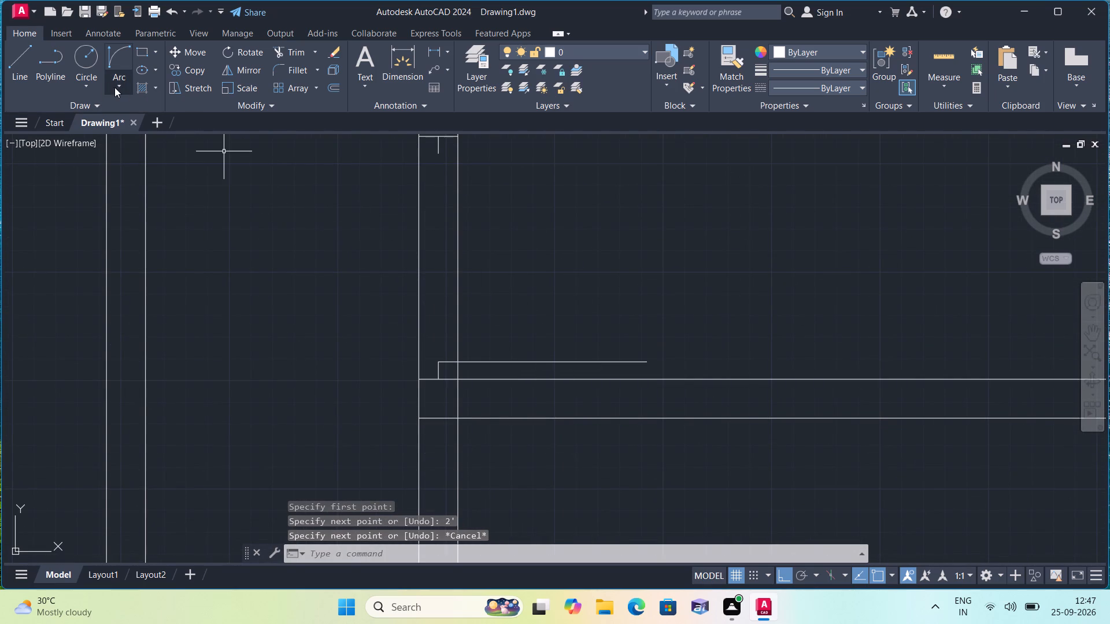
{"action": "left_click", "coordinate": [117, 88]}
{"action": "left_click", "coordinate": [173, 262]}
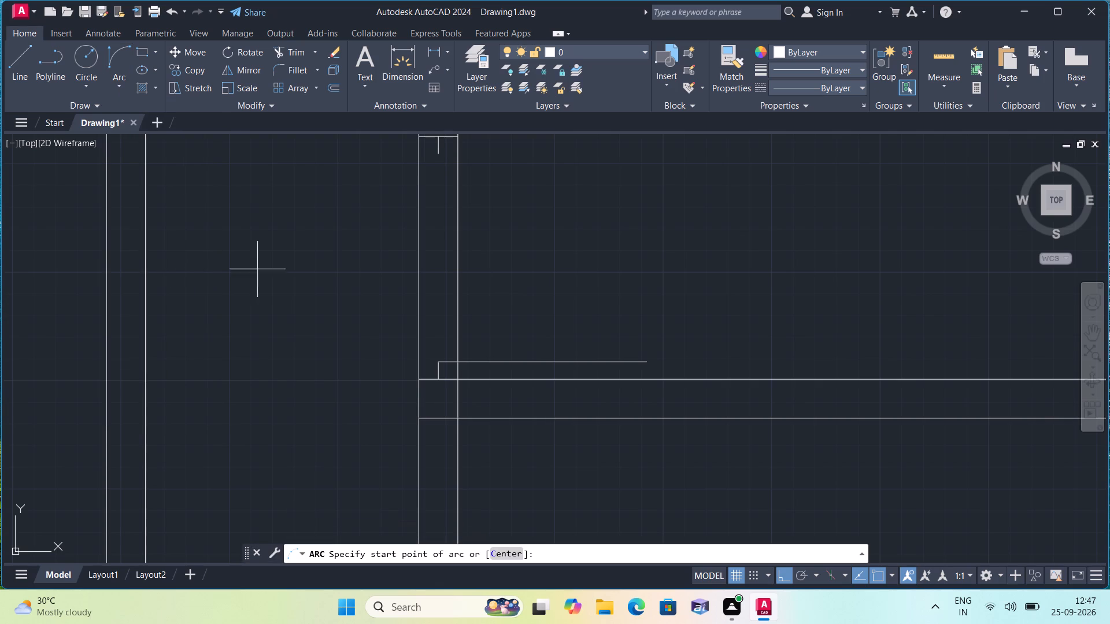
{"action": "left_click", "coordinate": [645, 358]}
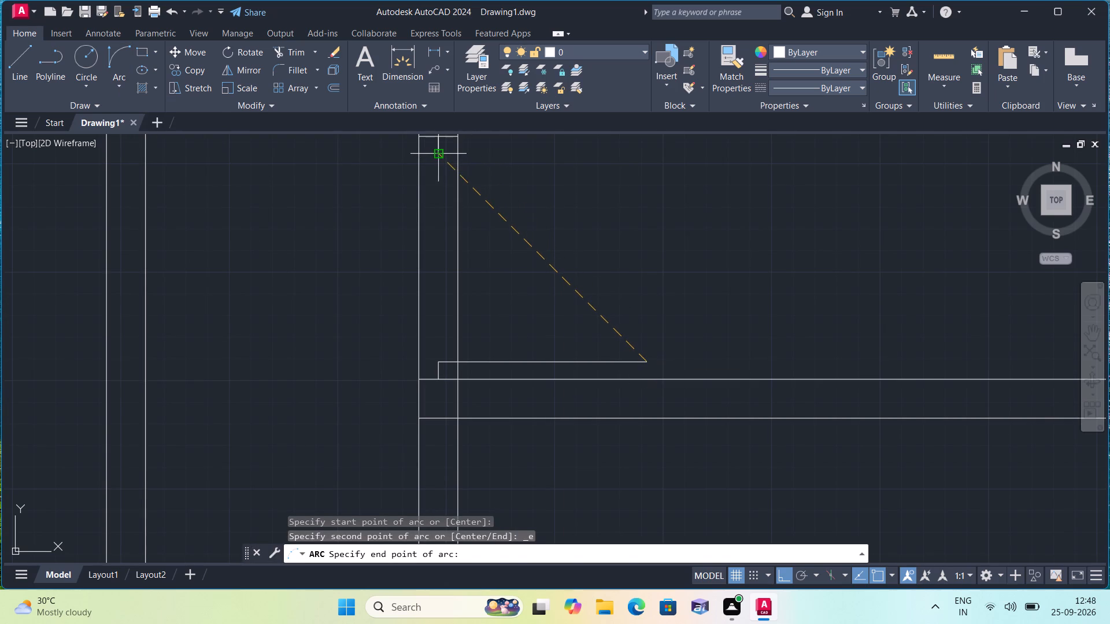
{"action": "left_click", "coordinate": [442, 154]}
{"action": "left_click", "coordinate": [527, 176]}
{"action": "scroll", "coordinate": [475, 253], "scroll_direction": "down", "scroll_amount": 1}
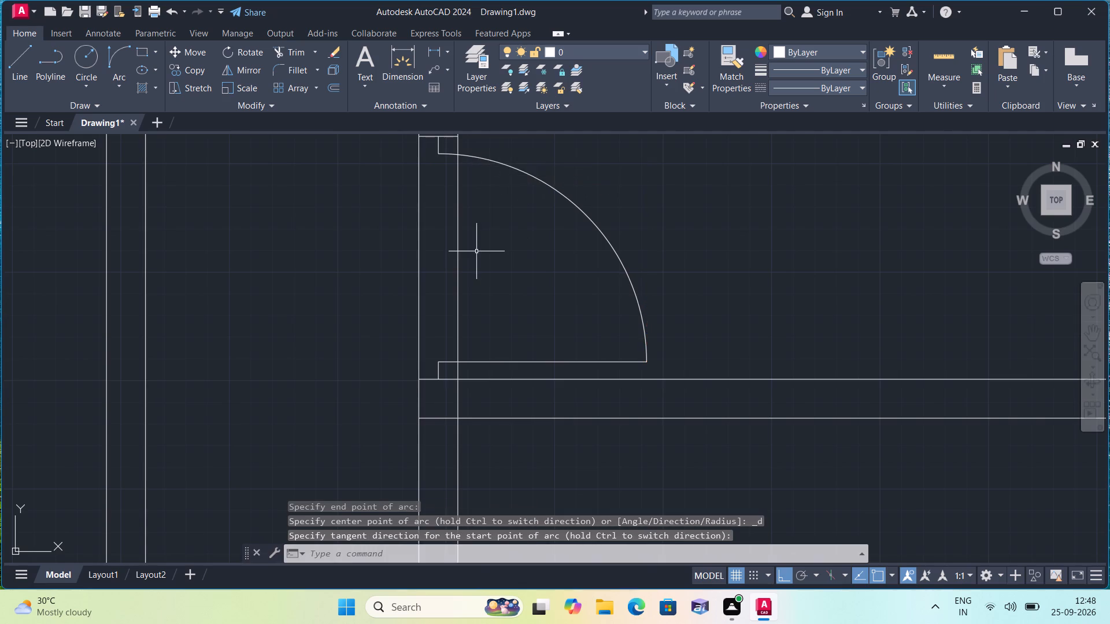
Draw a 3" line rightward from the vertical partition's inner corner along the upper face of the lowest horizontal partition.
{"action": "scroll", "coordinate": [469, 259], "scroll_direction": "down", "scroll_amount": 1}
{"action": "middle_click_drag", "start_coordinate": [458, 296], "coordinate": [444, 395]}
{"action": "scroll", "coordinate": [444, 399], "scroll_direction": "down", "scroll_amount": 2}
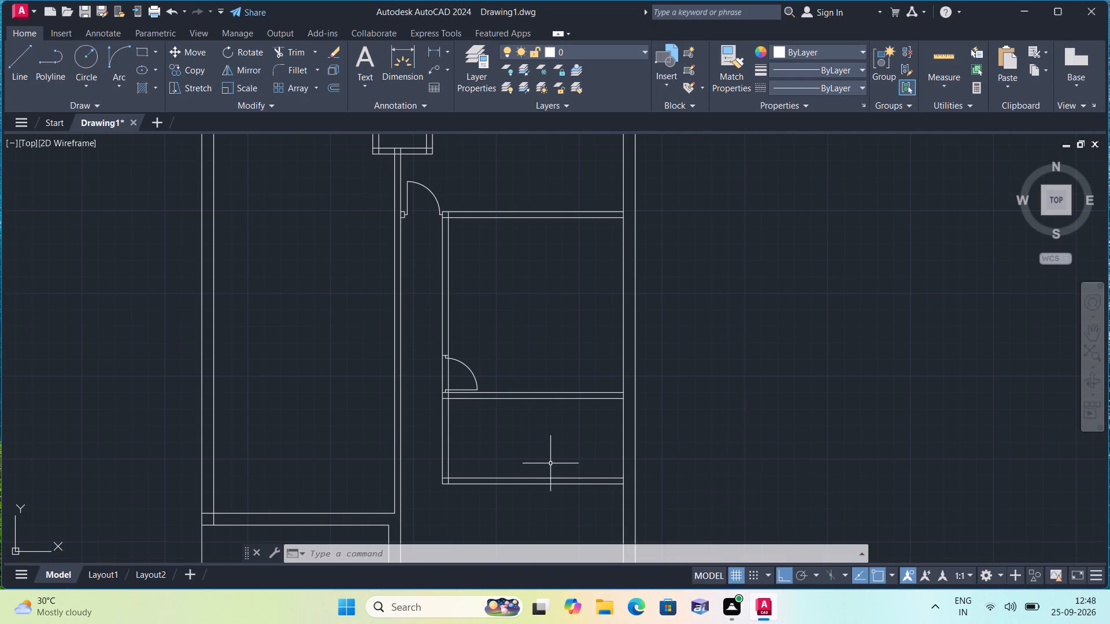
{"action": "middle_click_drag", "start_coordinate": [548, 462], "coordinate": [503, 356]}
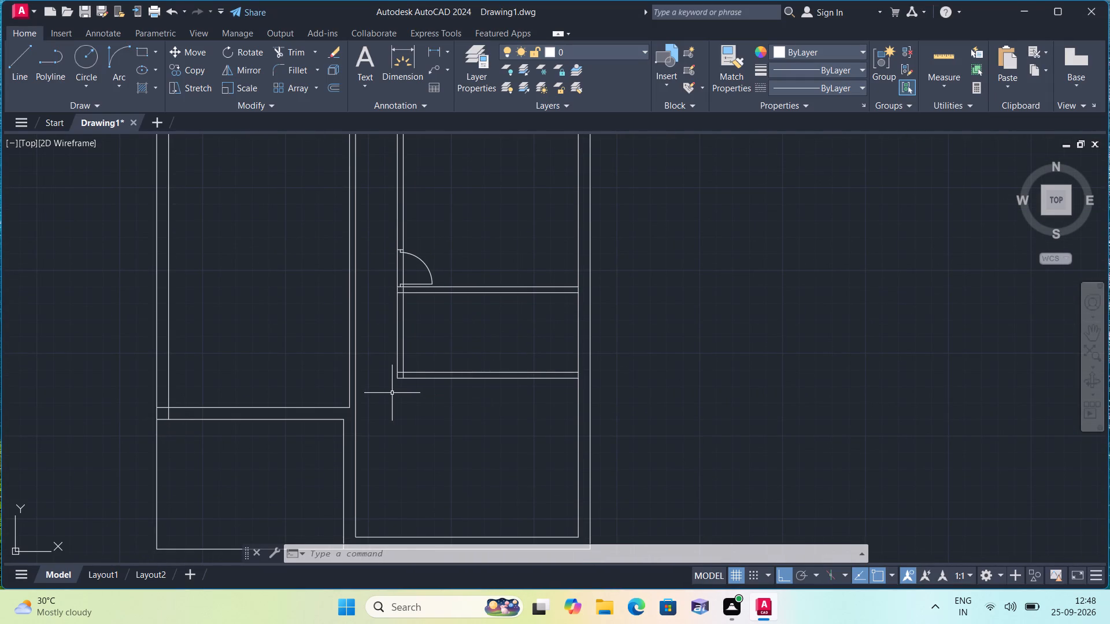
{"action": "middle_click_drag", "start_coordinate": [392, 393], "coordinate": [446, 462]}
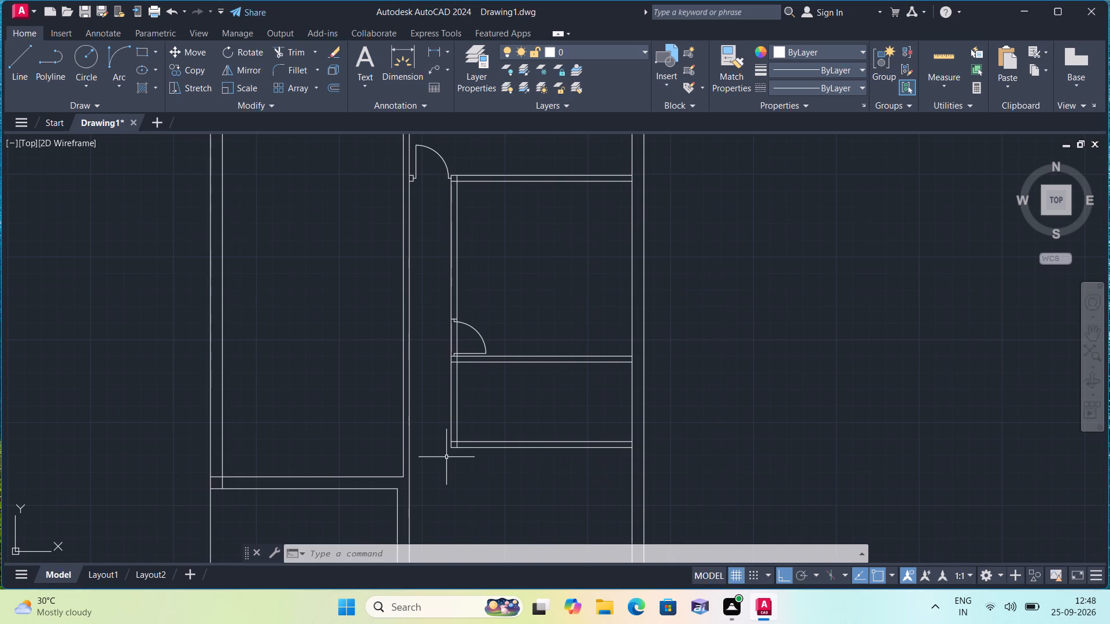
{"action": "type", "text": "l"}
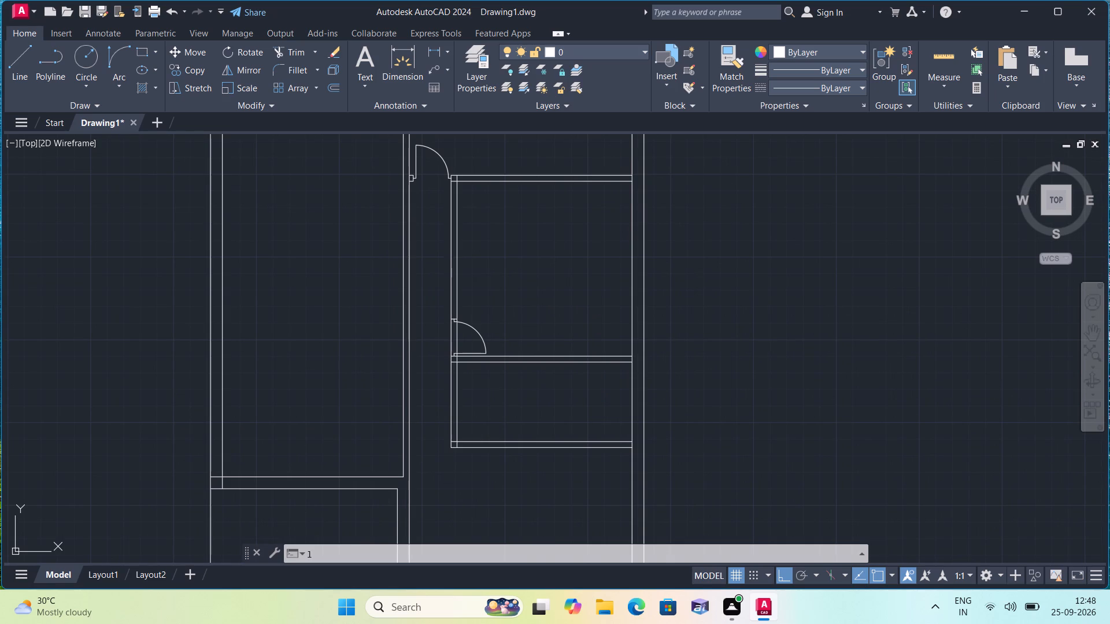
{"action": "key", "text": "space"}
{"action": "scroll", "coordinate": [446, 457], "scroll_direction": "up", "scroll_amount": 1}
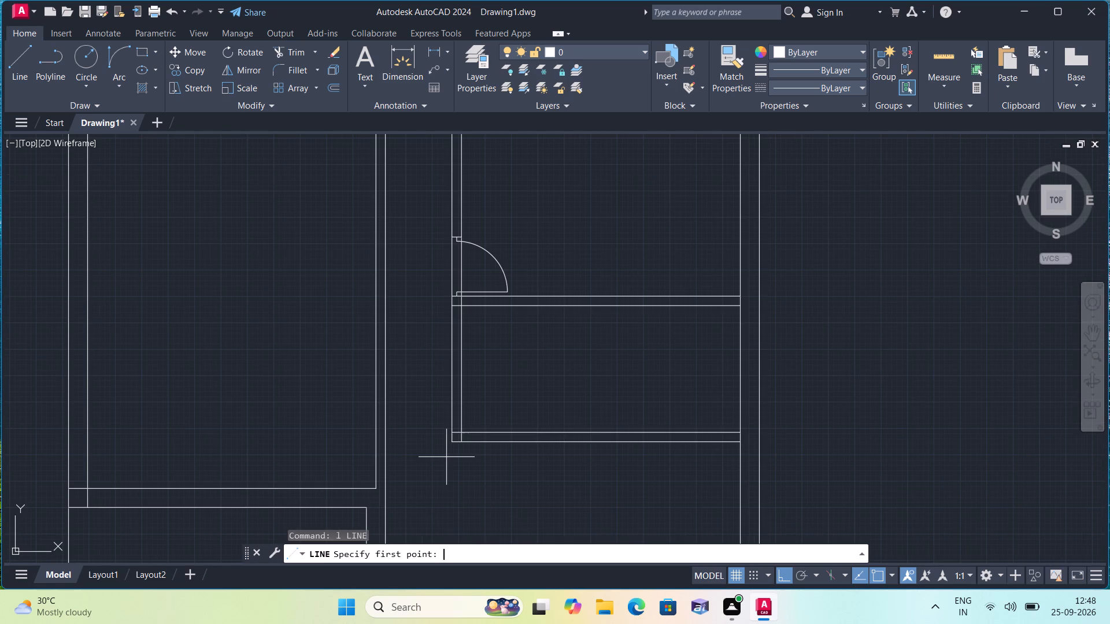
{"action": "scroll", "coordinate": [484, 456], "scroll_direction": "up", "scroll_amount": 2}
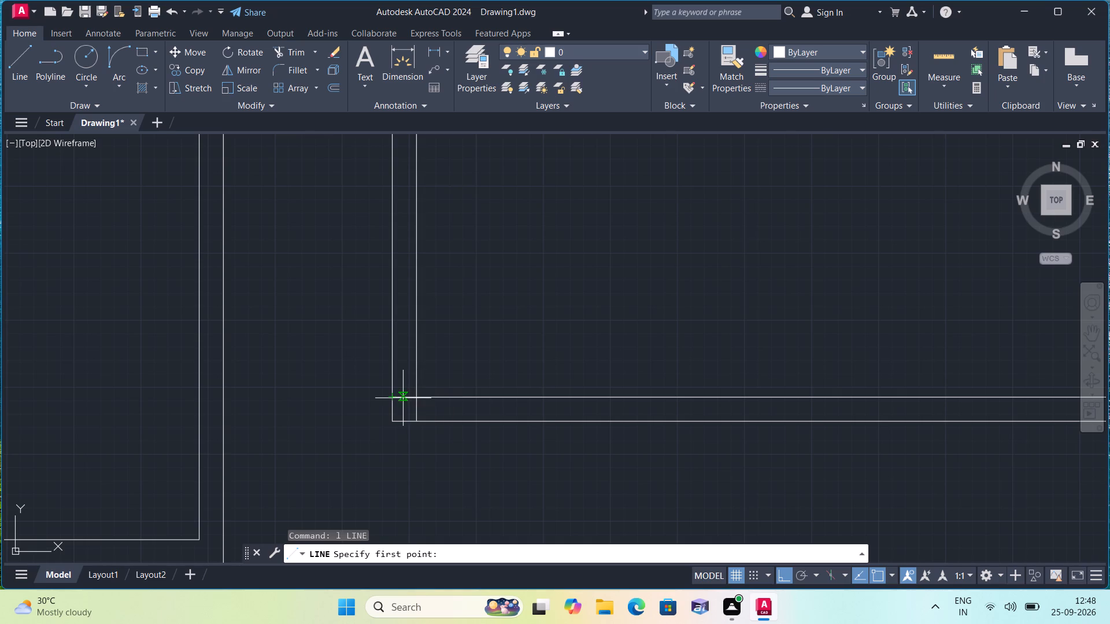
{"action": "scroll", "coordinate": [424, 378], "scroll_direction": "down", "scroll_amount": 3}
{"action": "scroll", "coordinate": [441, 445], "scroll_direction": "down", "scroll_amount": 2}
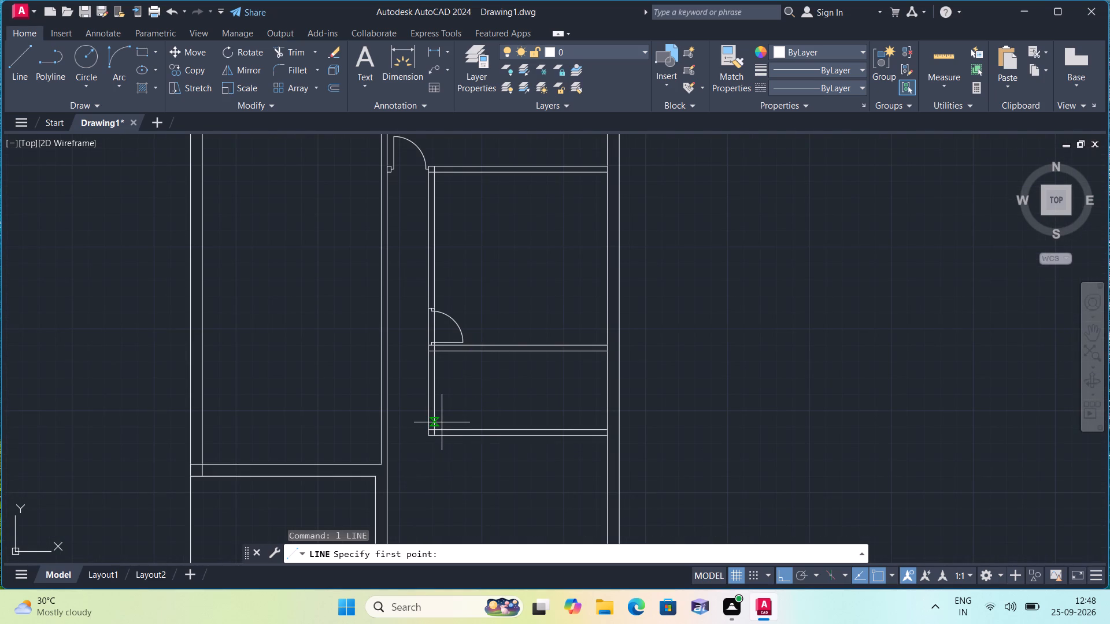
{"action": "scroll", "coordinate": [442, 422], "scroll_direction": "up", "scroll_amount": 3}
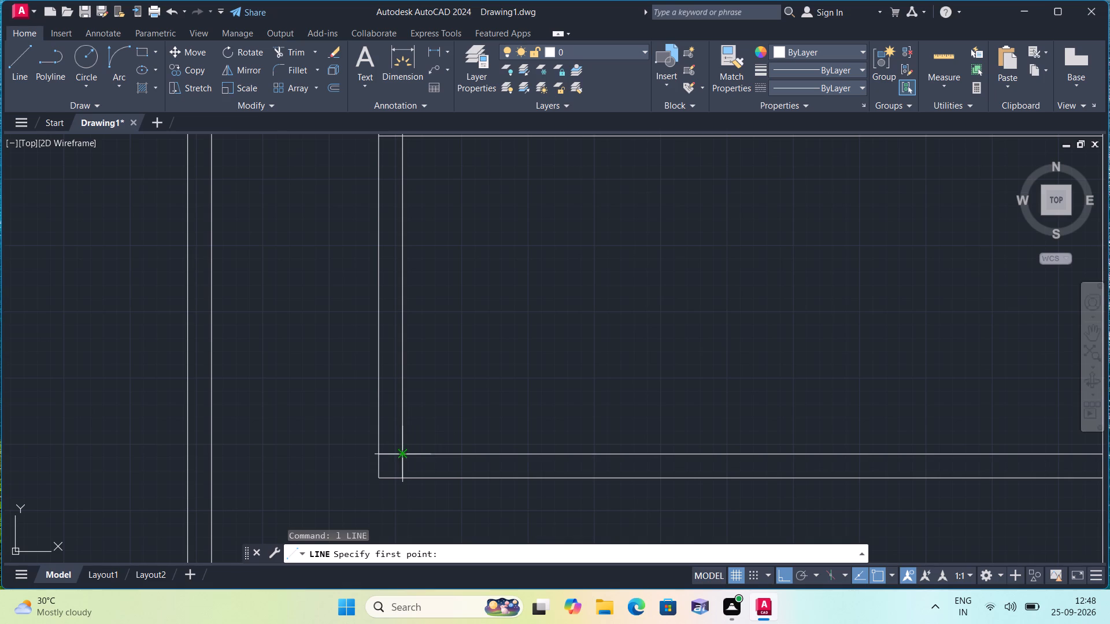
{"action": "left_click", "coordinate": [406, 455]}
{"action": "key", "text": "2"}
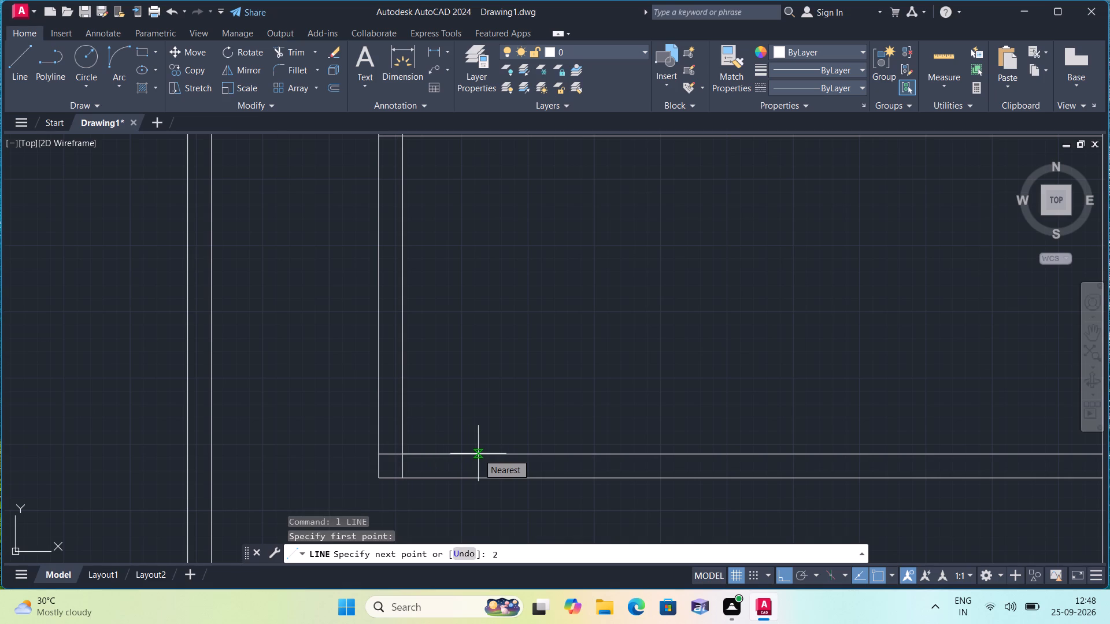
{"action": "key", "text": "BackSpace"}
{"action": "type", "text": "3\""}
{"action": "key", "text": "space"}
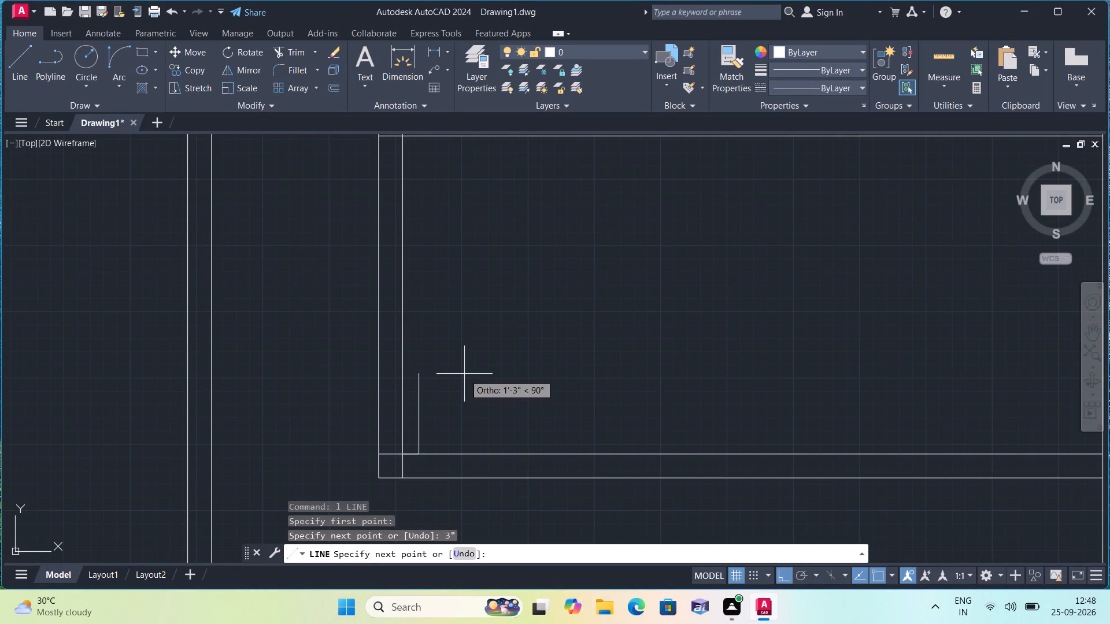
{"action": "key", "text": "space"}
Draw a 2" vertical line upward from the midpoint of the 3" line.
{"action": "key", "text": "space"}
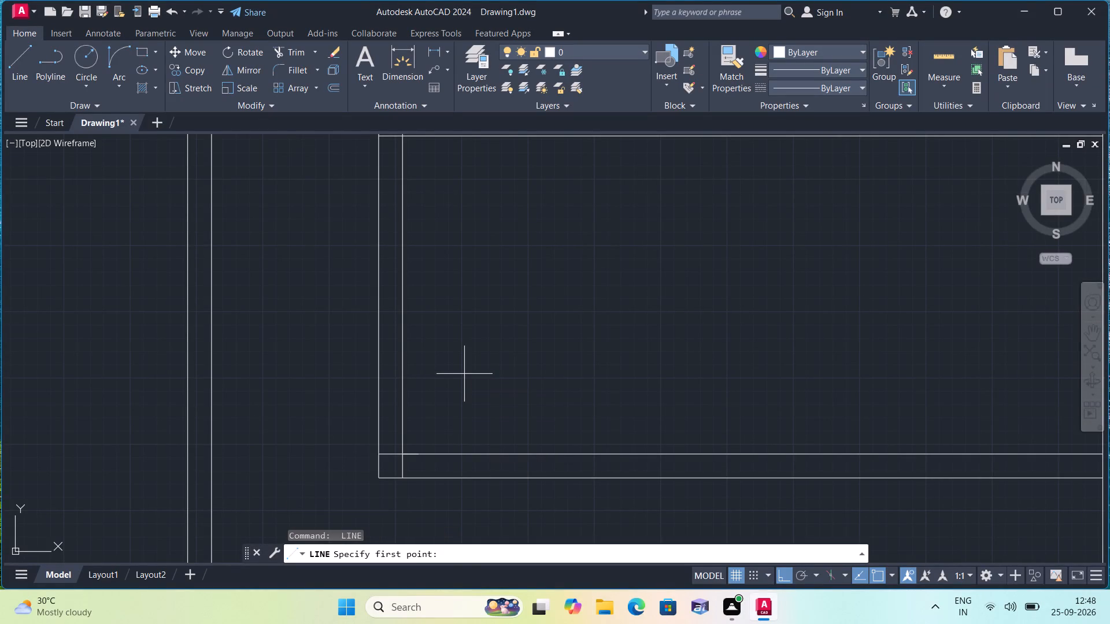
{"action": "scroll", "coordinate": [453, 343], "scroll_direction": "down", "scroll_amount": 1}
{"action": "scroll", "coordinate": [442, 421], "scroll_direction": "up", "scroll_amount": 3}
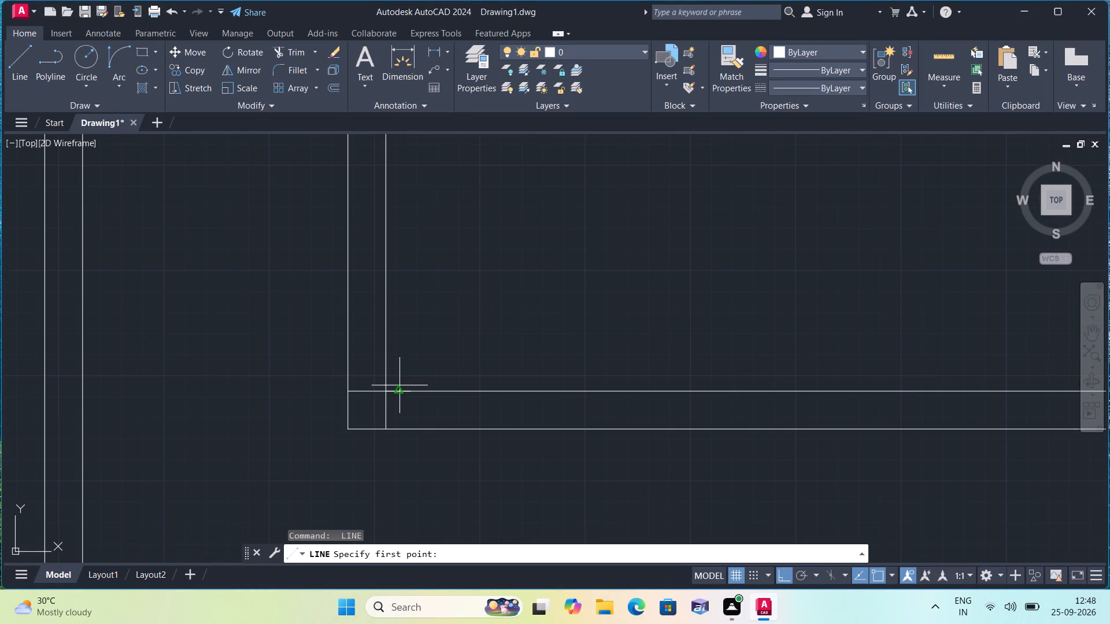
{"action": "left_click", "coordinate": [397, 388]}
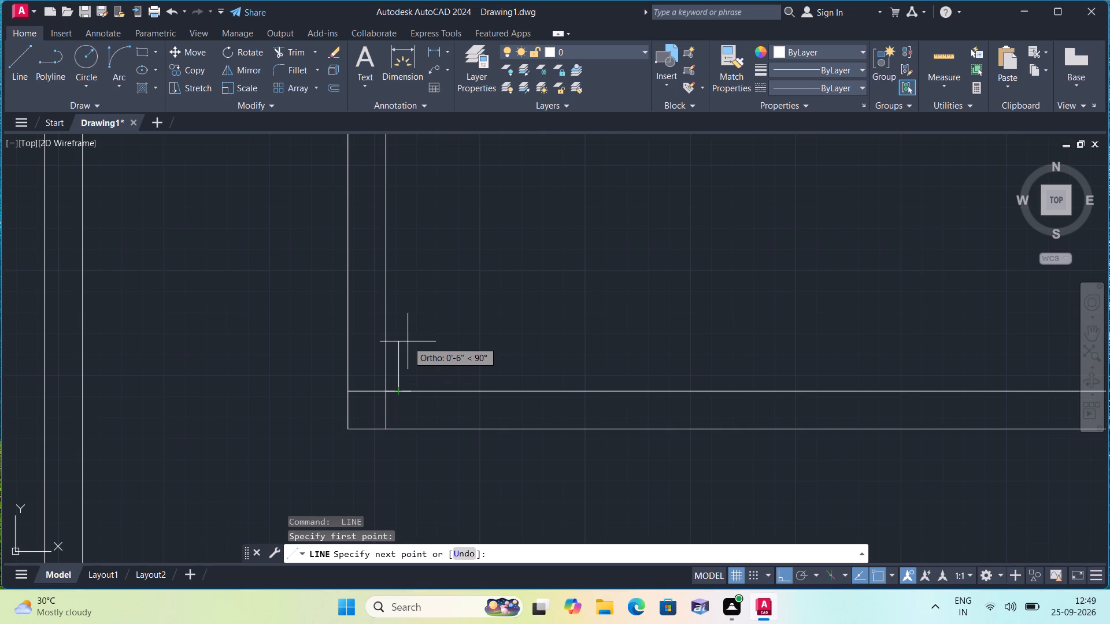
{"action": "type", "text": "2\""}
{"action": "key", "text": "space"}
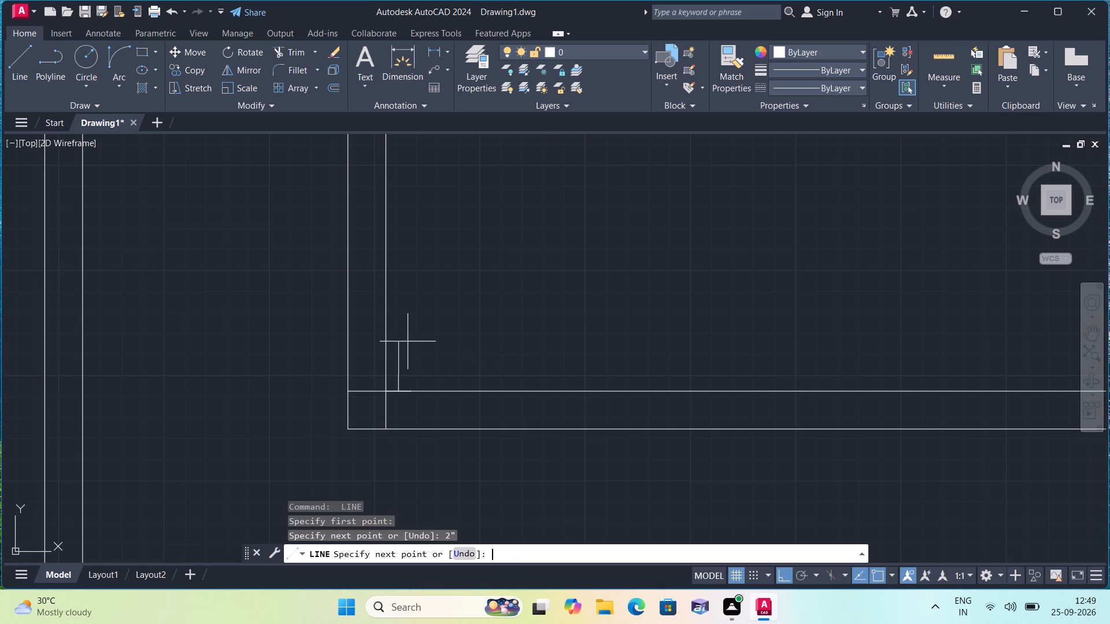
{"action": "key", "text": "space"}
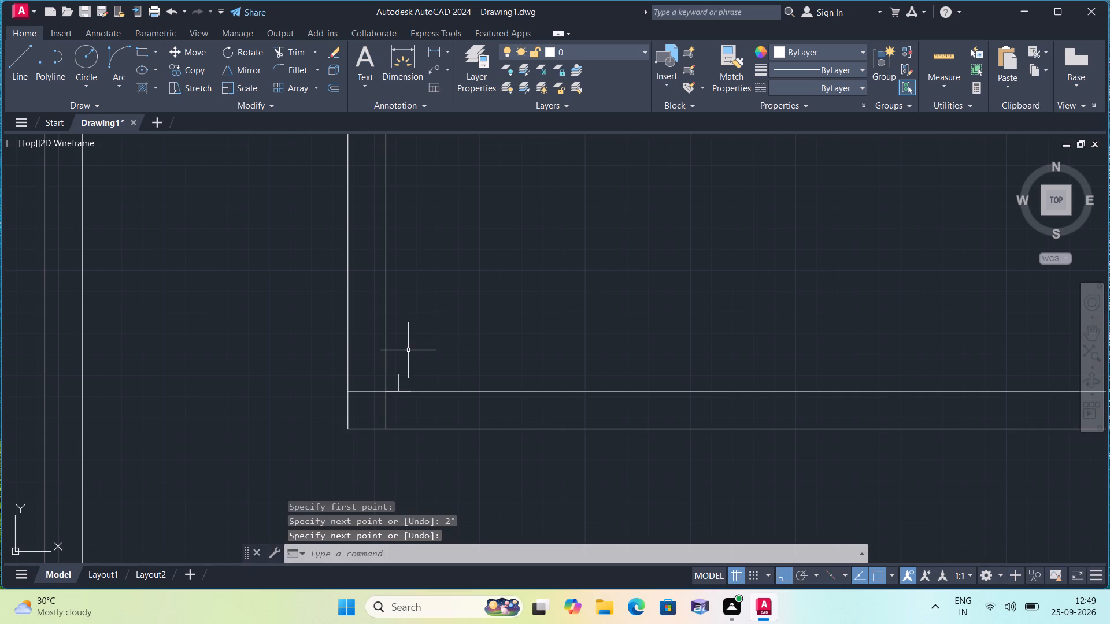
Erase the 3" horizontal line and the 2" vertical line at the lowest partition corner.
{"action": "scroll", "coordinate": [407, 378], "scroll_direction": "up", "scroll_amount": 2}
{"action": "left_click", "coordinate": [398, 412]}
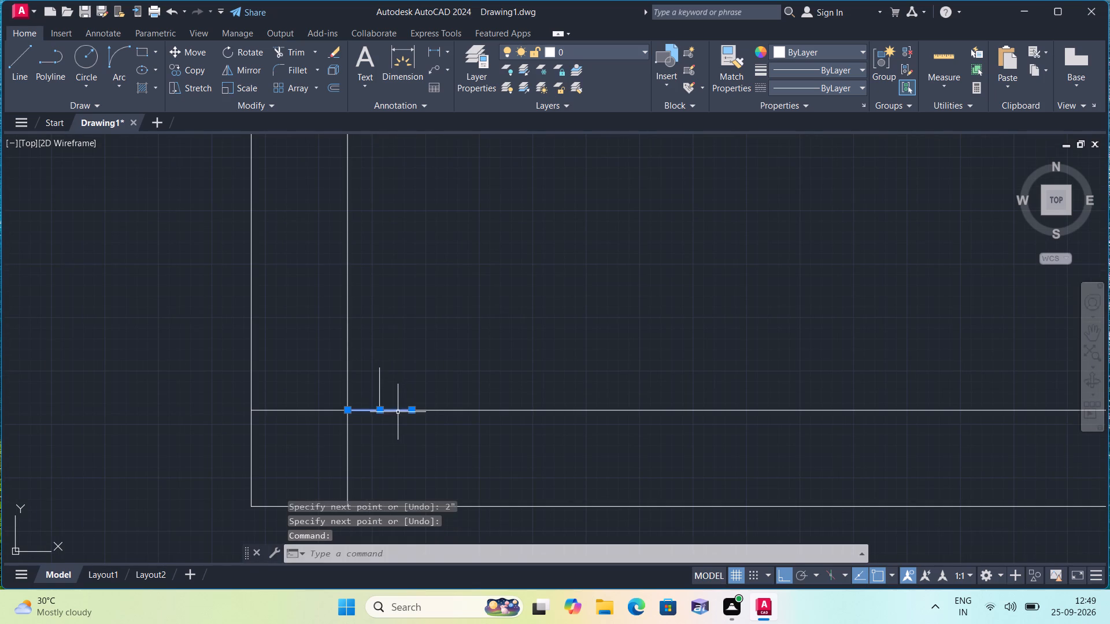
{"action": "left_click", "coordinate": [397, 388]}
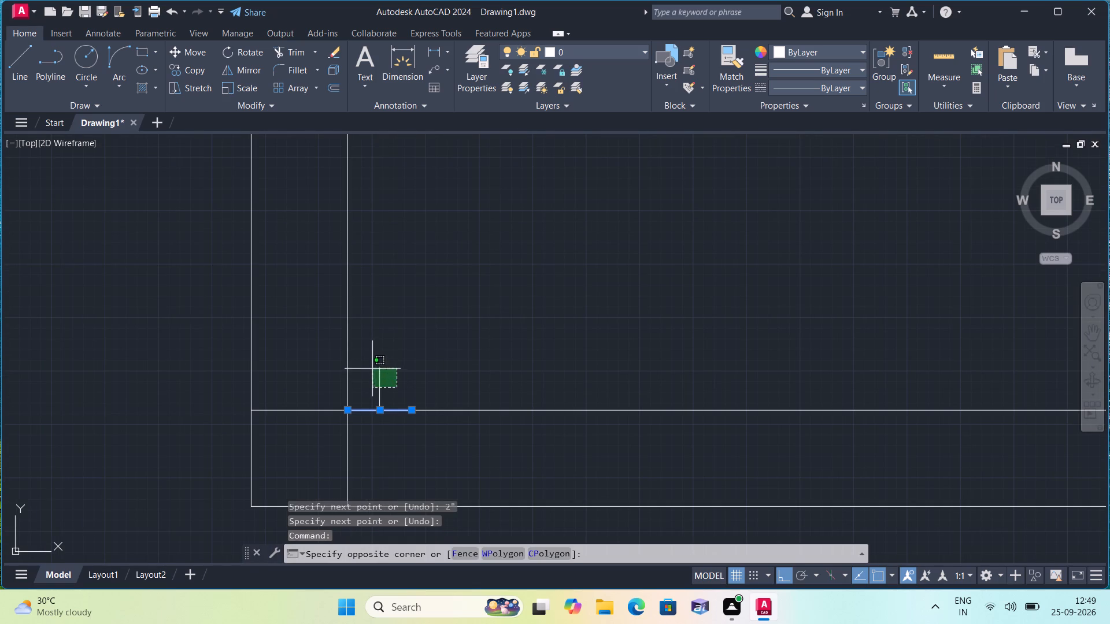
{"action": "left_click", "coordinate": [369, 362]}
{"action": "key", "text": "Delete"}
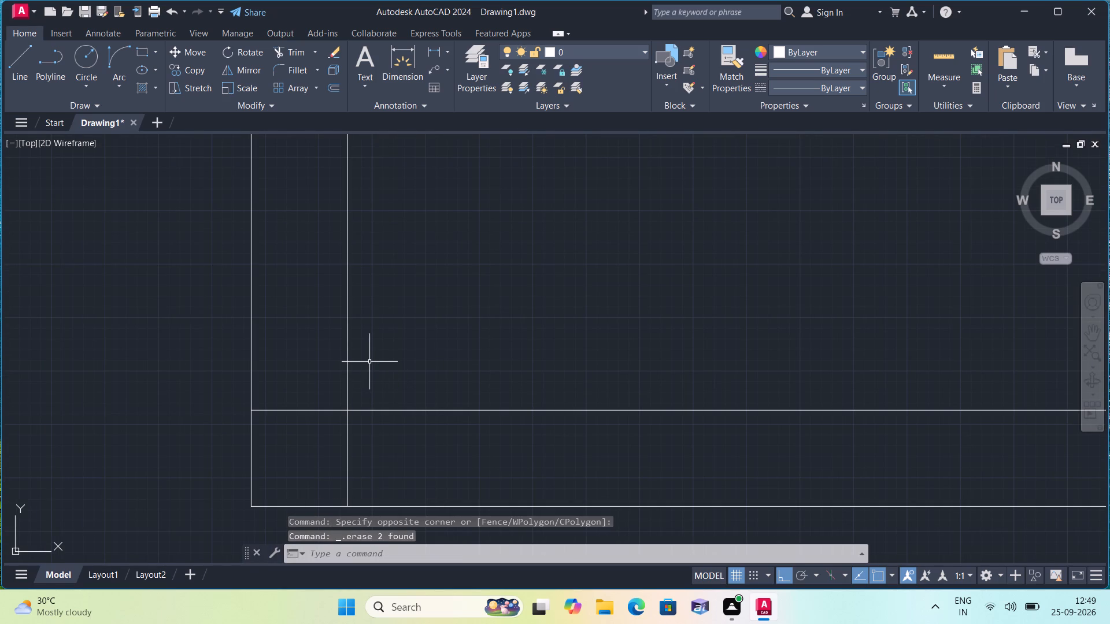
Offset the left face of the vertical partition containing the lower door 2' to the right.
{"action": "scroll", "coordinate": [369, 362], "scroll_direction": "down", "scroll_amount": 1}
{"action": "scroll", "coordinate": [406, 407], "scroll_direction": "down", "scroll_amount": 1}
{"action": "scroll", "coordinate": [474, 397], "scroll_direction": "down", "scroll_amount": 1}
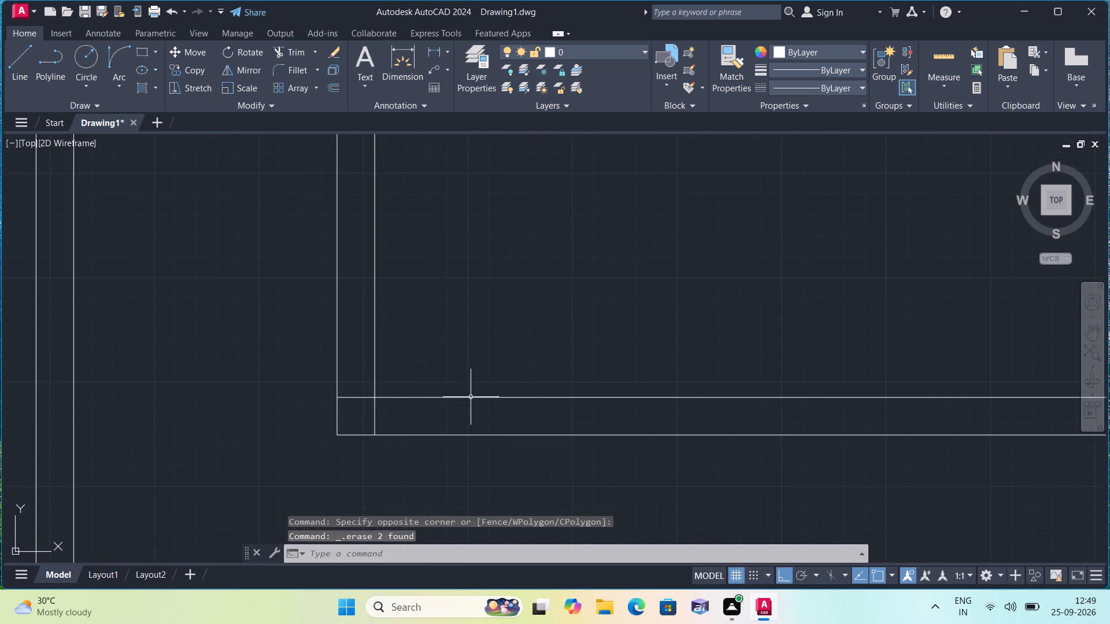
{"action": "scroll", "coordinate": [477, 396], "scroll_direction": "down", "scroll_amount": 3}
{"action": "middle_click_drag", "start_coordinate": [515, 362], "coordinate": [493, 482]}
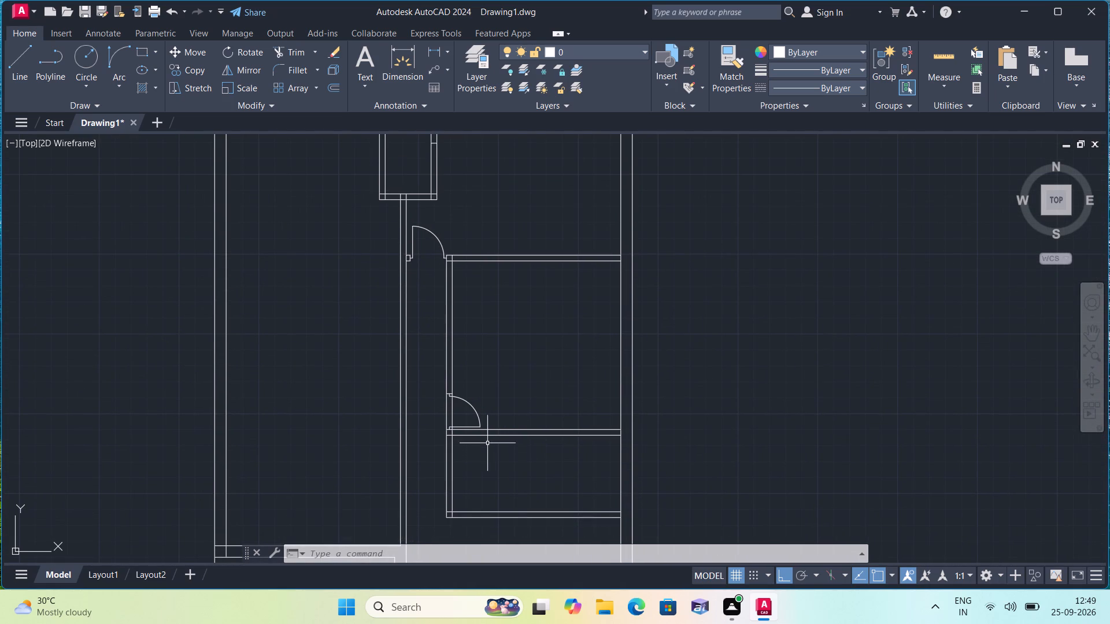
{"action": "scroll", "coordinate": [483, 446], "scroll_direction": "up", "scroll_amount": 1}
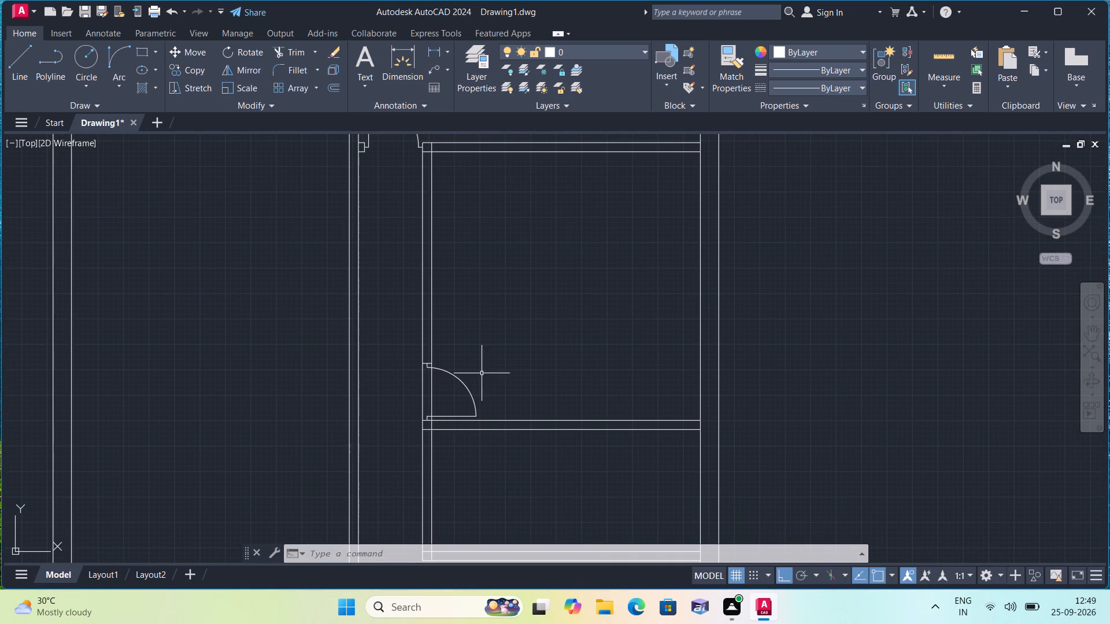
{"action": "scroll", "coordinate": [495, 353], "scroll_direction": "up", "scroll_amount": 1}
{"action": "type", "text": "offse"}
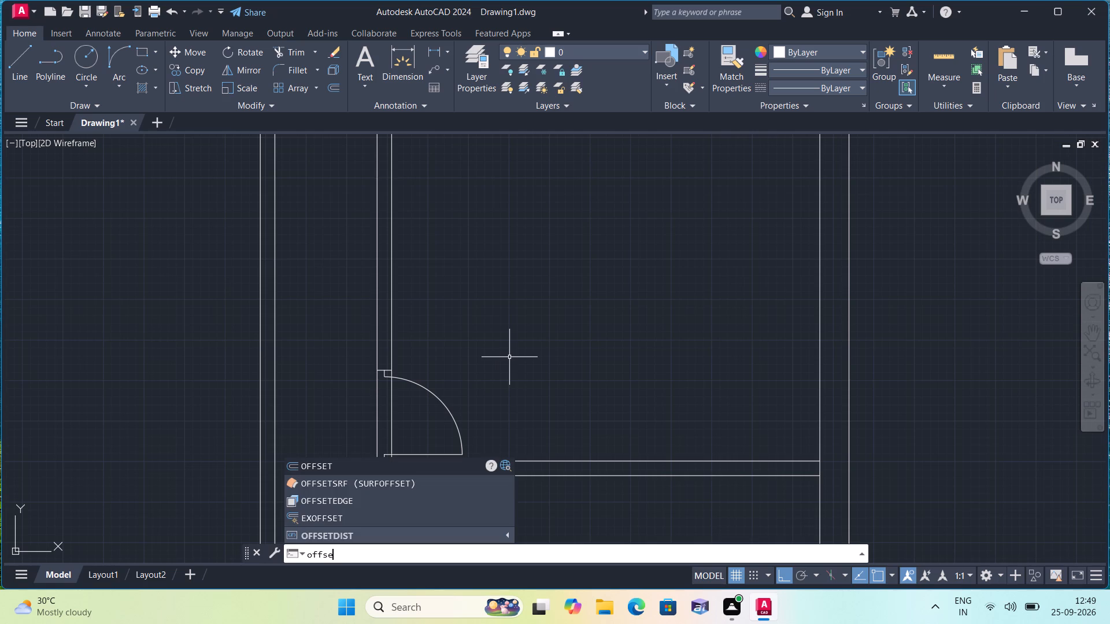
{"action": "type", "text": "t"}
{"action": "key", "text": "space"}
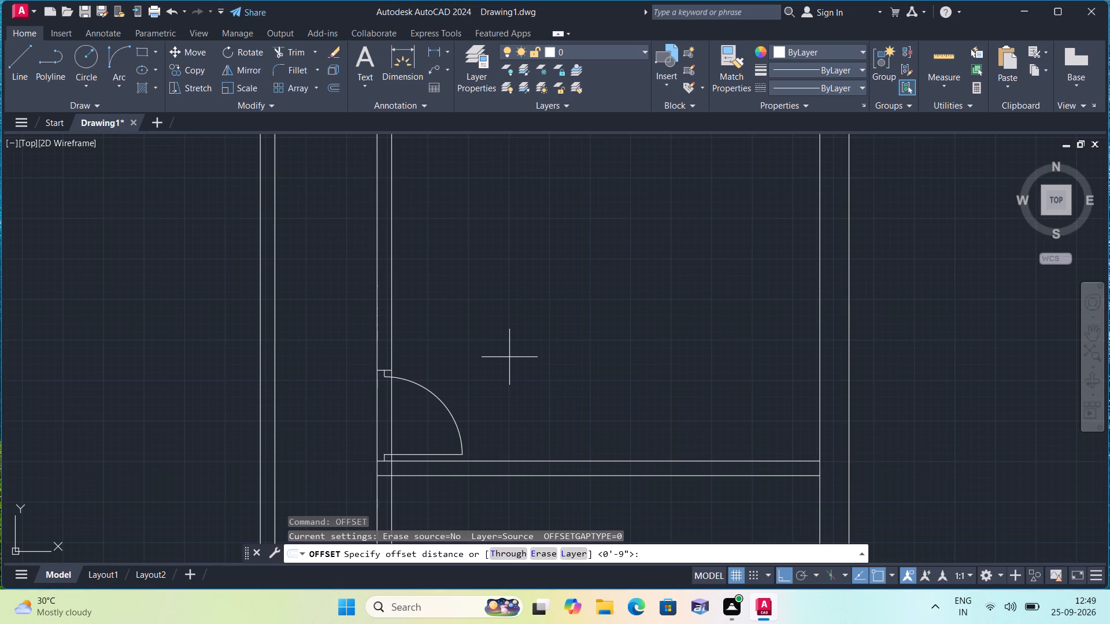
{"action": "type", "text": "2'"}
{"action": "key", "text": "space"}
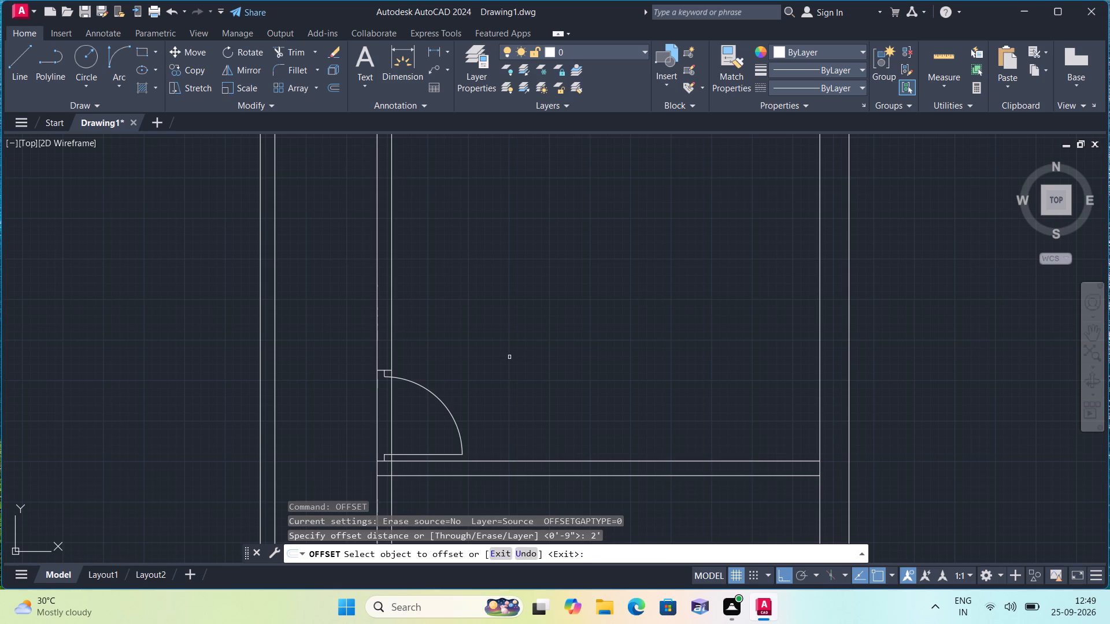
{"action": "left_click", "coordinate": [377, 414]}
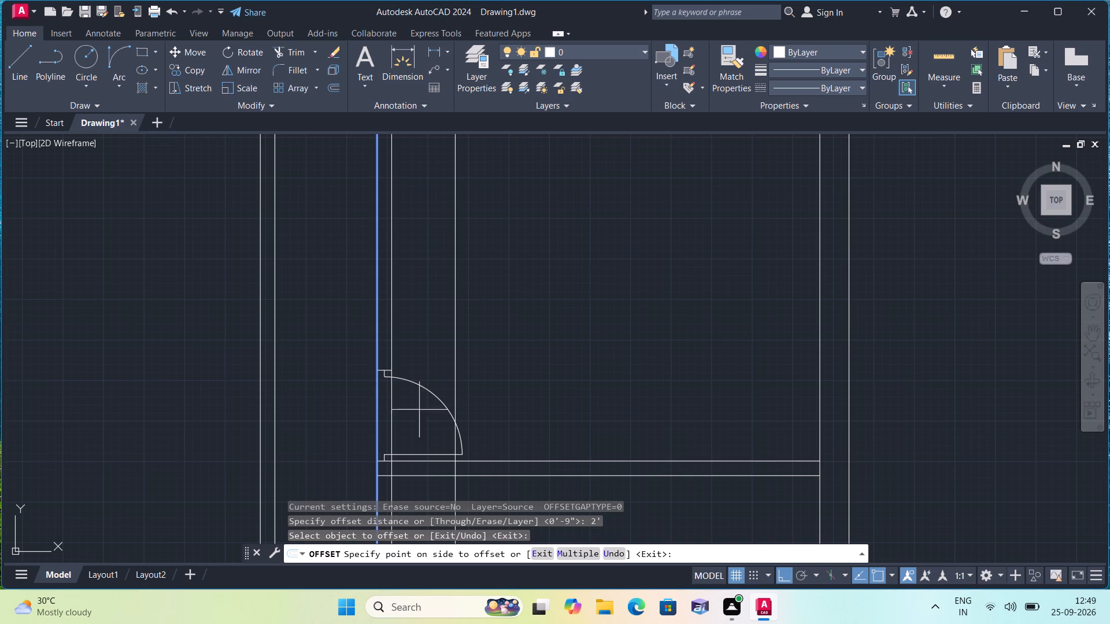
{"action": "left_click", "coordinate": [508, 404]}
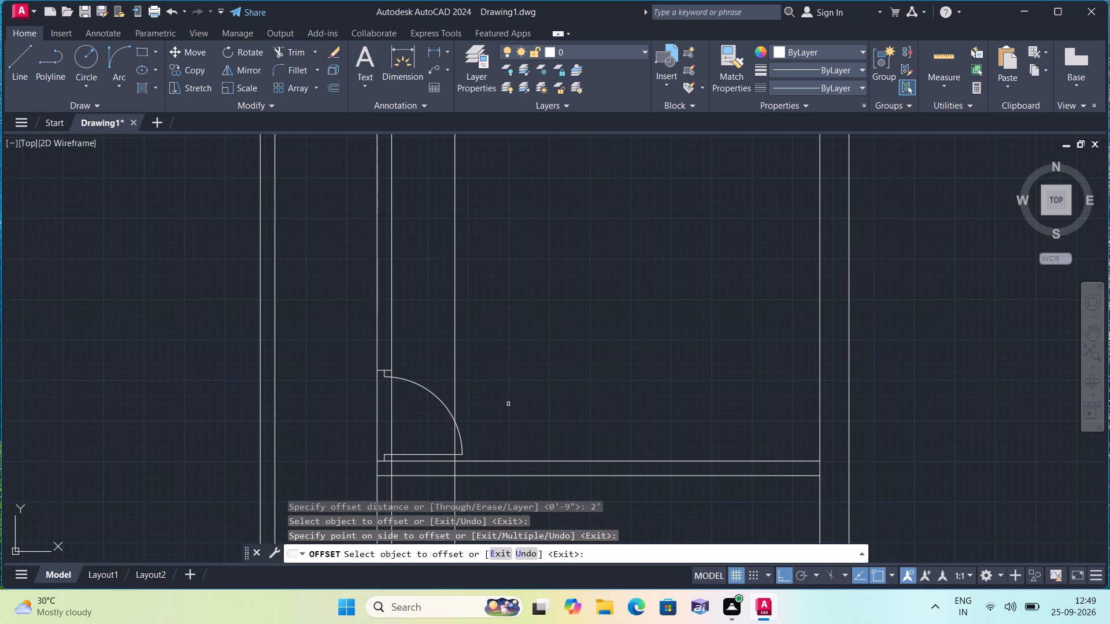
Offset the new vertical line 4.5" to the right to form the second partition face.
{"action": "key", "text": "space"}
{"action": "key", "text": "space"}
{"action": "type", "text": "4.5\""}
{"action": "key", "text": "space"}
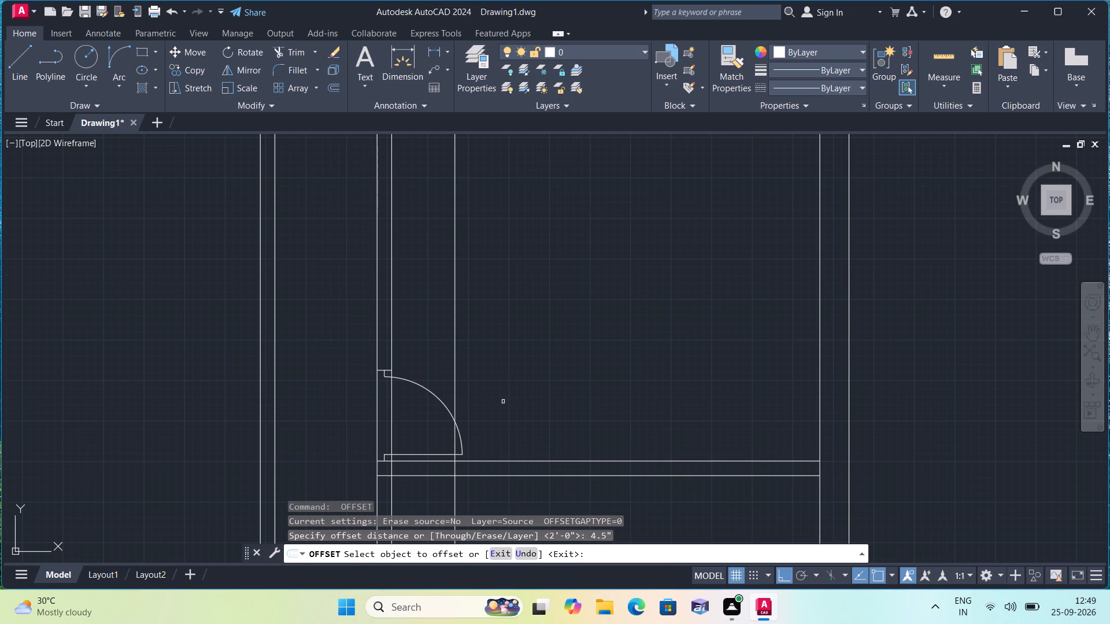
{"action": "scroll", "coordinate": [503, 402], "scroll_direction": "down", "scroll_amount": 2}
{"action": "left_click", "coordinate": [484, 387]}
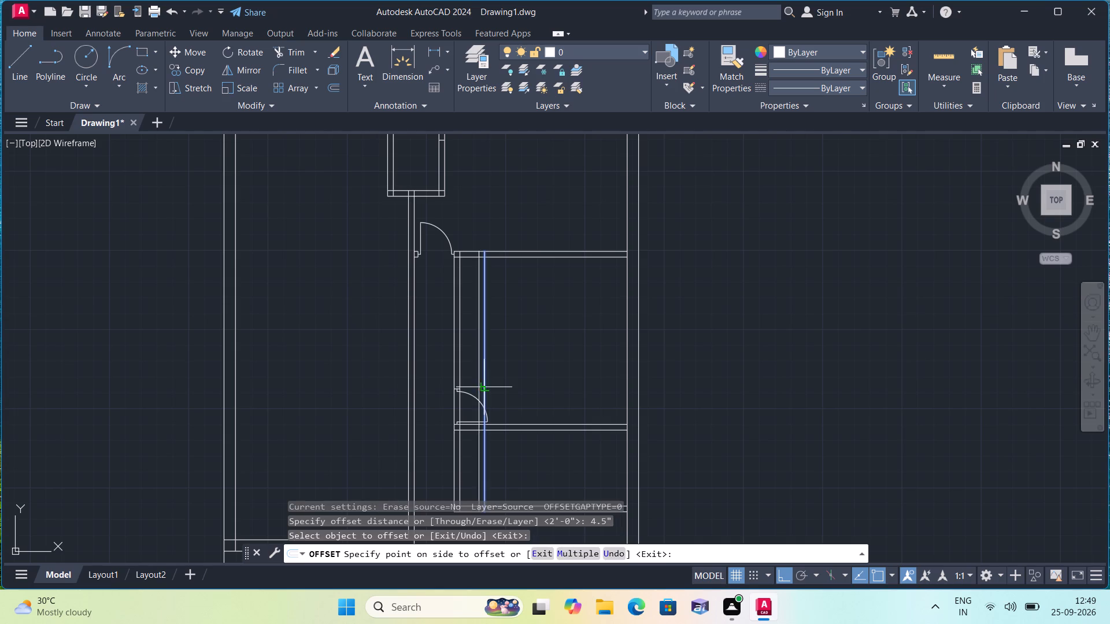
{"action": "left_click", "coordinate": [535, 388]}
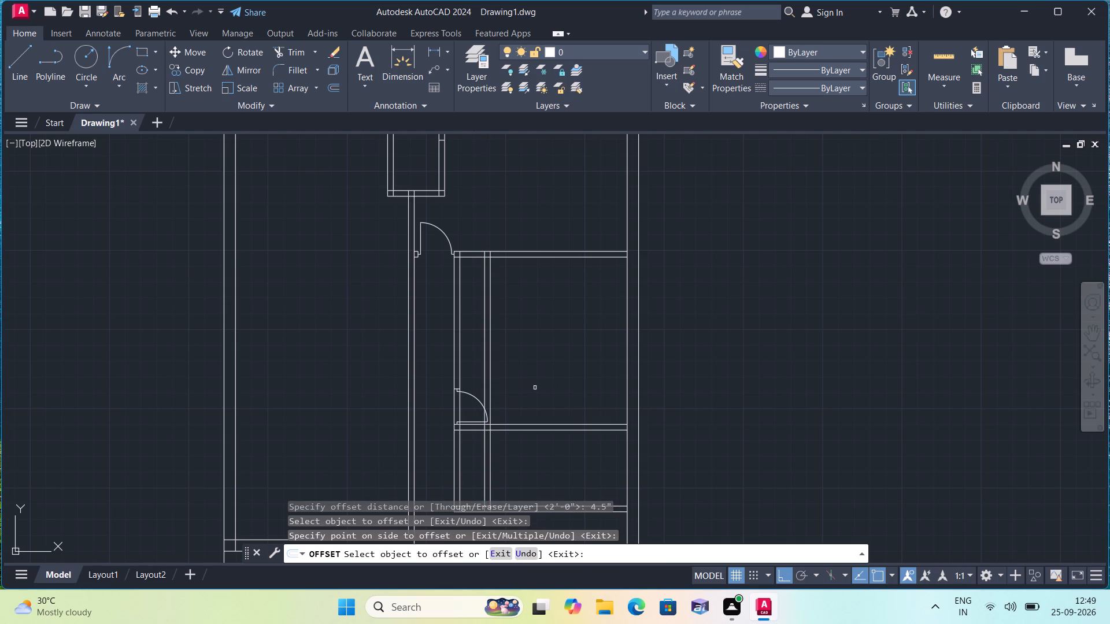
Offset the upper face of the horizontal partition below the door 2' upward.
{"action": "key", "text": "space"}
{"action": "key", "text": "space"}
{"action": "type", "text": "2'"}
{"action": "key", "text": "space"}
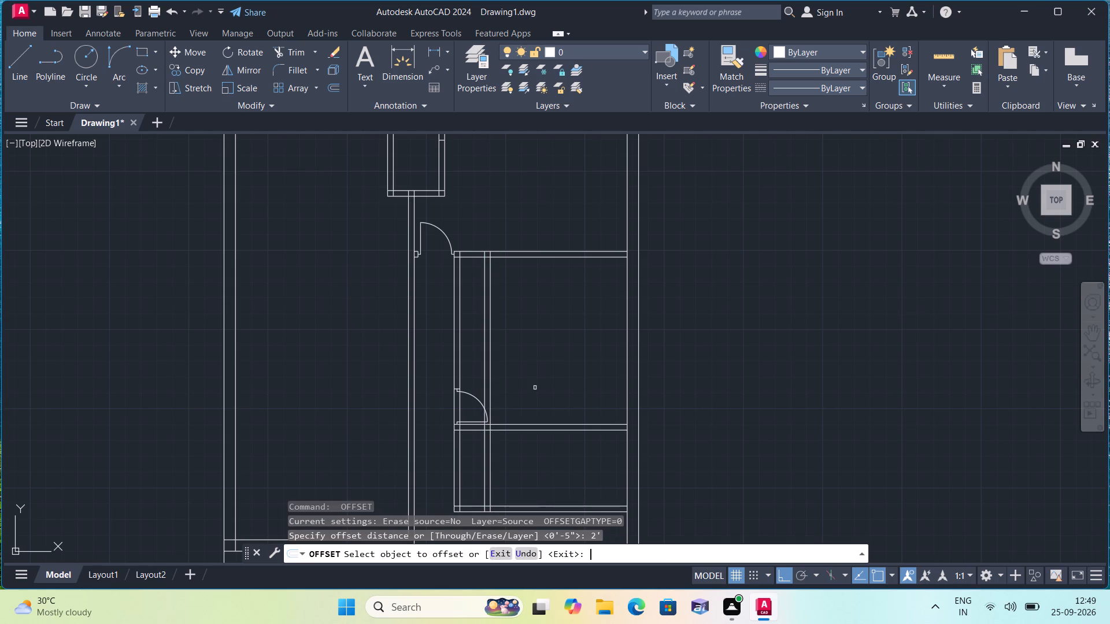
{"action": "scroll", "coordinate": [542, 406], "scroll_direction": "up", "scroll_amount": 1}
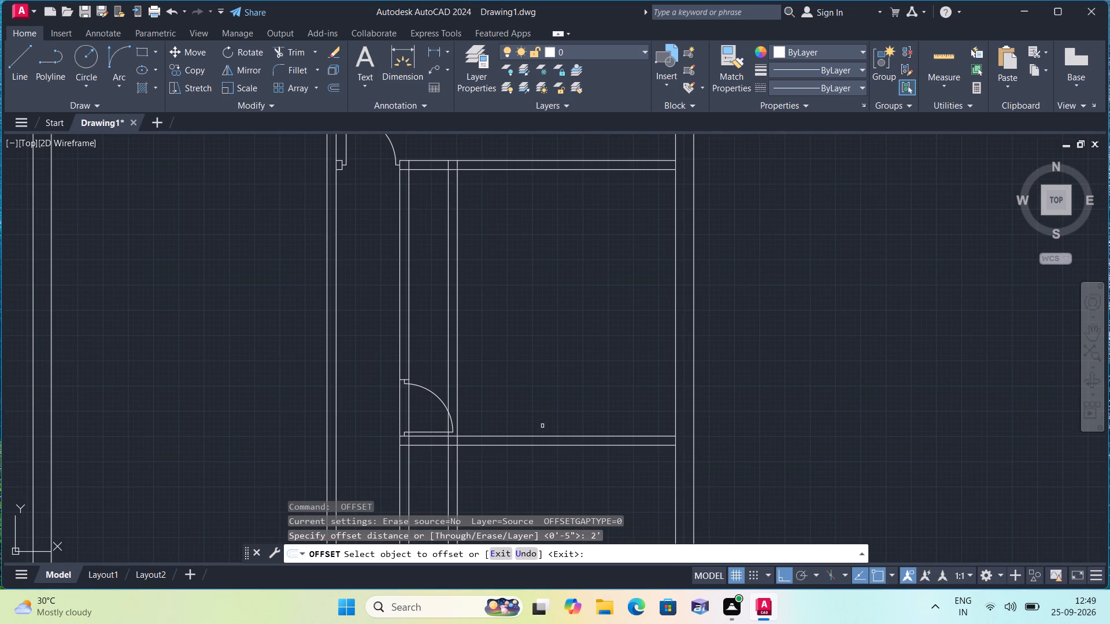
{"action": "left_click", "coordinate": [541, 437]}
{"action": "left_click", "coordinate": [544, 380]}
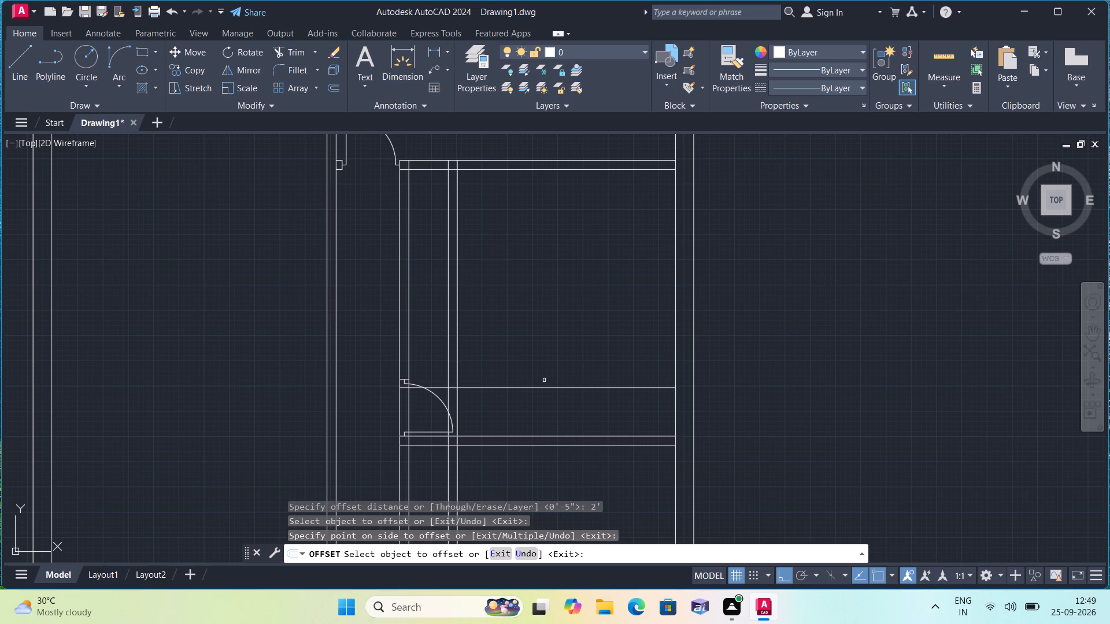
Offset the new horizontal line 4.5" upward to form the second partition face.
{"action": "key", "text": "space"}
{"action": "key", "text": "space"}
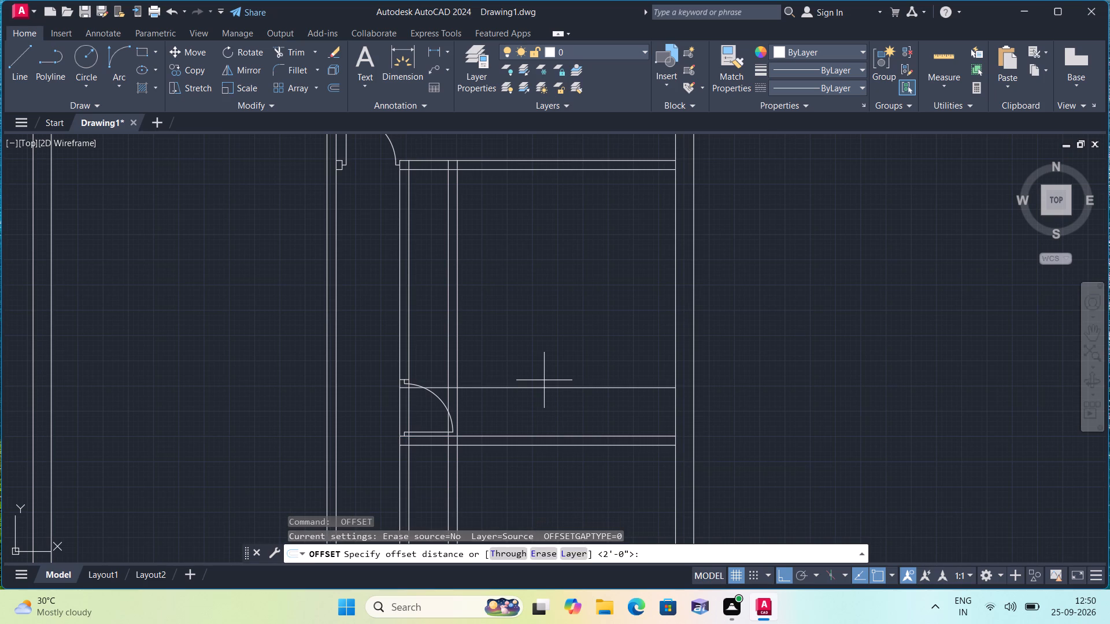
{"action": "type", "text": "4.5\""}
{"action": "key", "text": "space"}
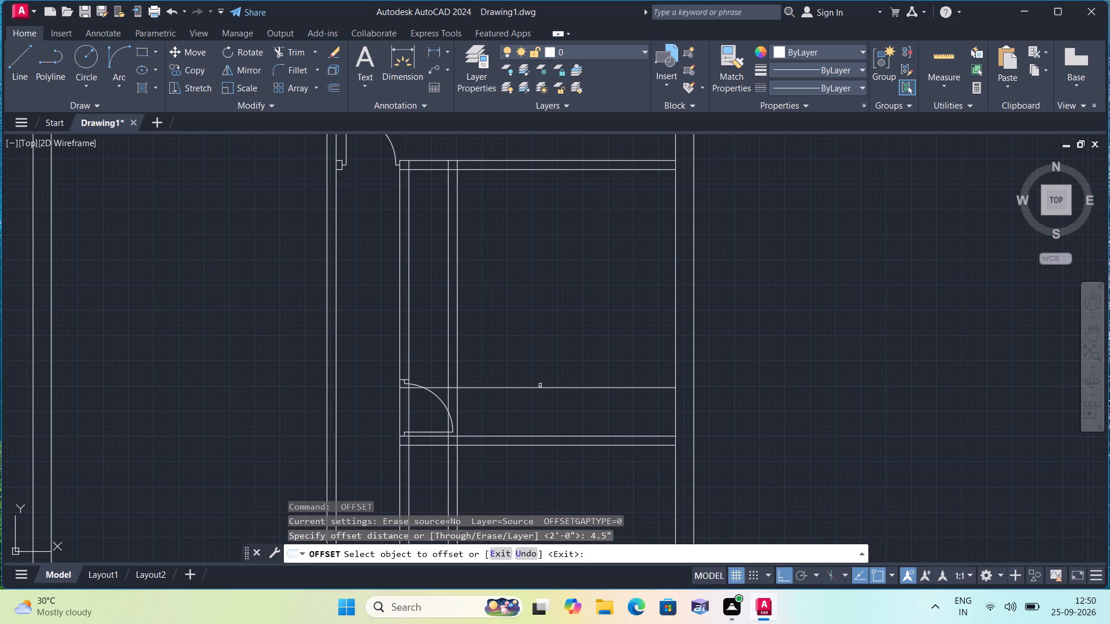
{"action": "left_click", "coordinate": [540, 387]}
{"action": "left_click", "coordinate": [539, 337]}
{"action": "key", "text": "space"}
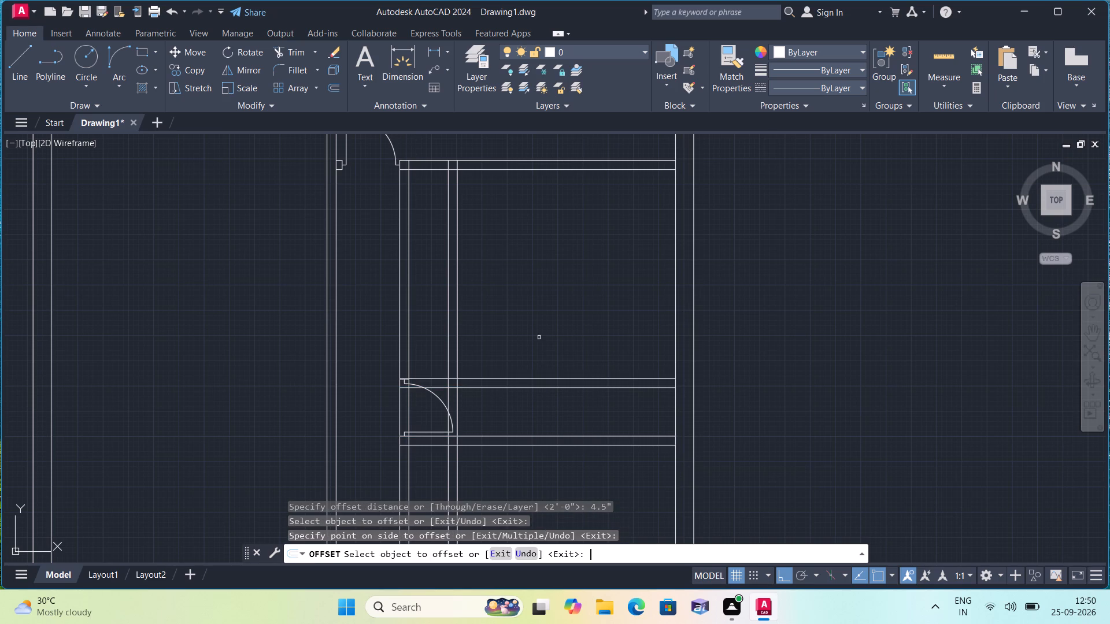
Trim the new partition lines outside the small enclosure: the horizontal pair to the right, the vertical pair above and below.
{"action": "type", "text": "trim"}
{"action": "key", "text": "space"}
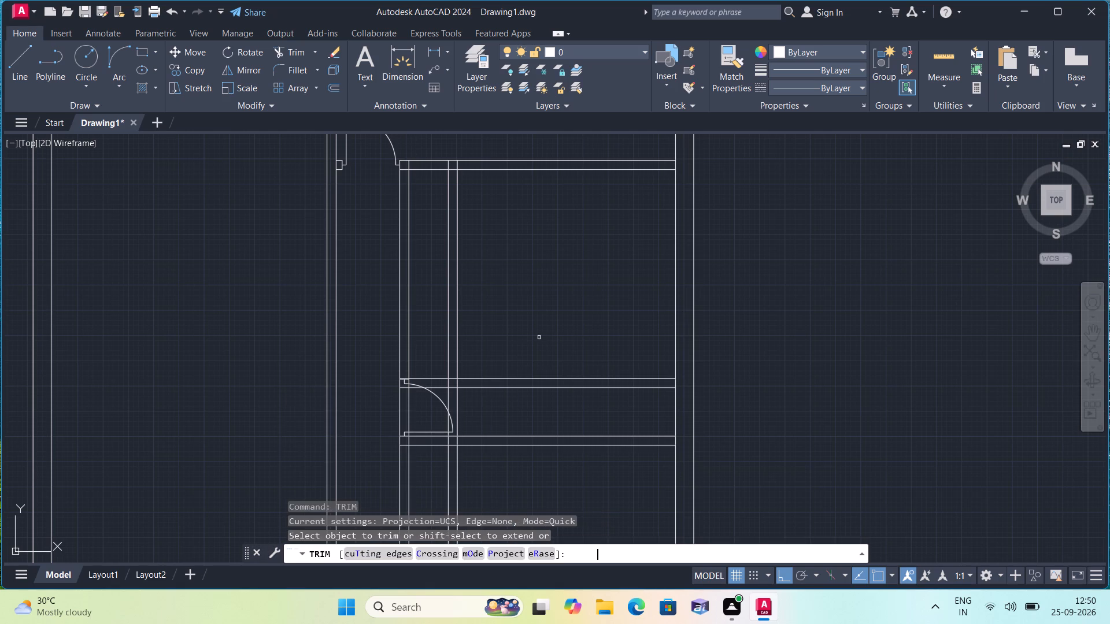
{"action": "scroll", "coordinate": [539, 337], "scroll_direction": "up", "scroll_amount": 1}
{"action": "left_click", "coordinate": [512, 340]}
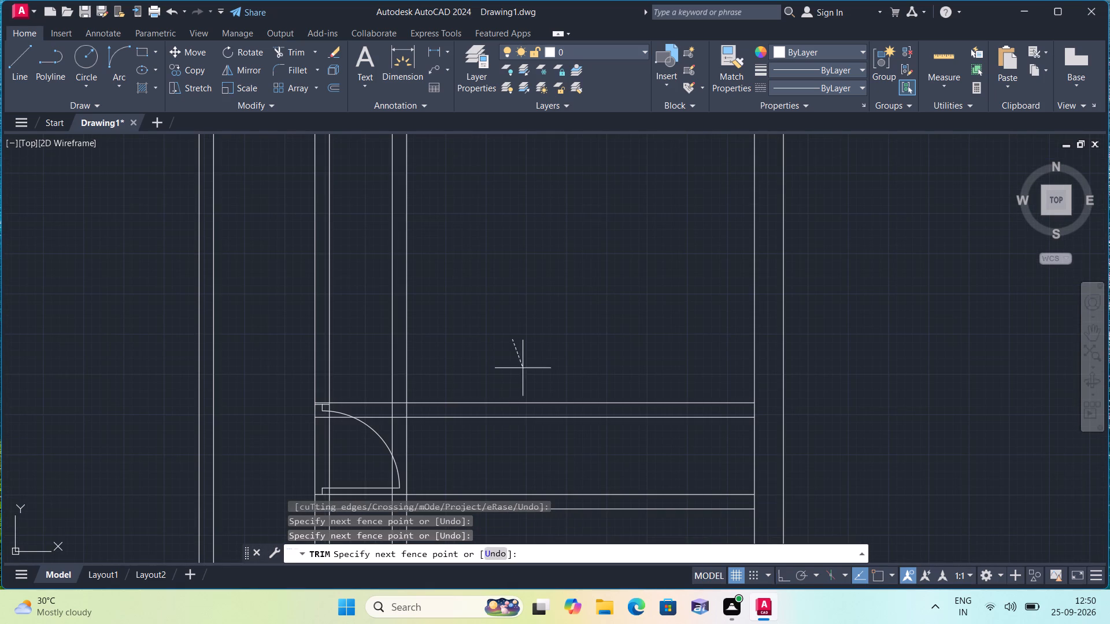
{"action": "left_click", "coordinate": [514, 441]}
{"action": "left_click_drag", "start_coordinate": [513, 425], "coordinate": [507, 417]}
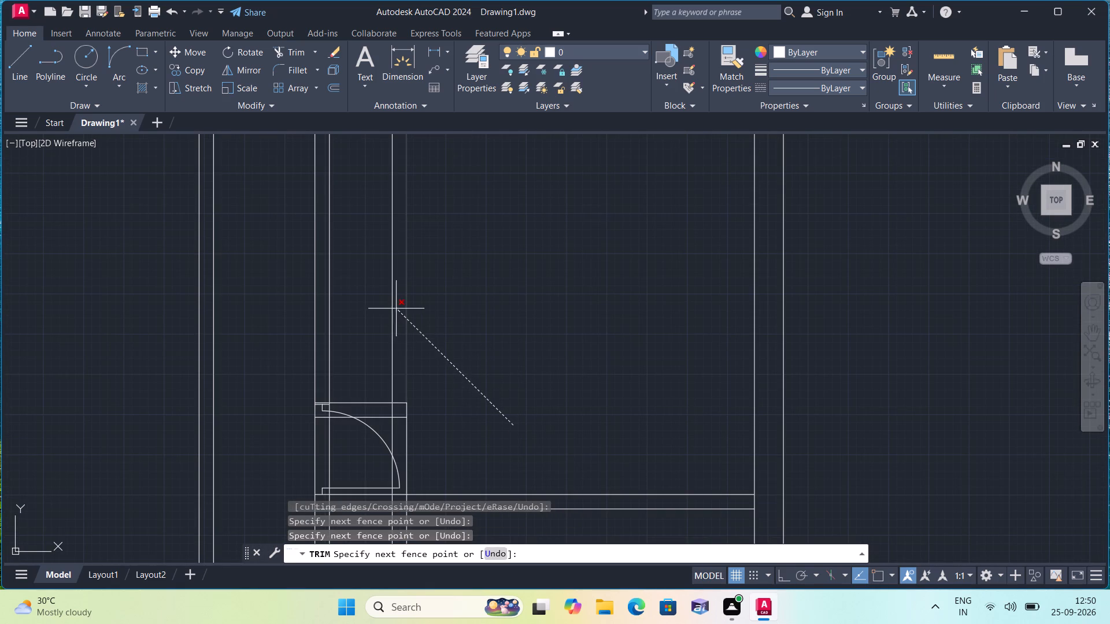
{"action": "left_click", "coordinate": [390, 307]}
{"action": "scroll", "coordinate": [420, 333], "scroll_direction": "down", "scroll_amount": 2}
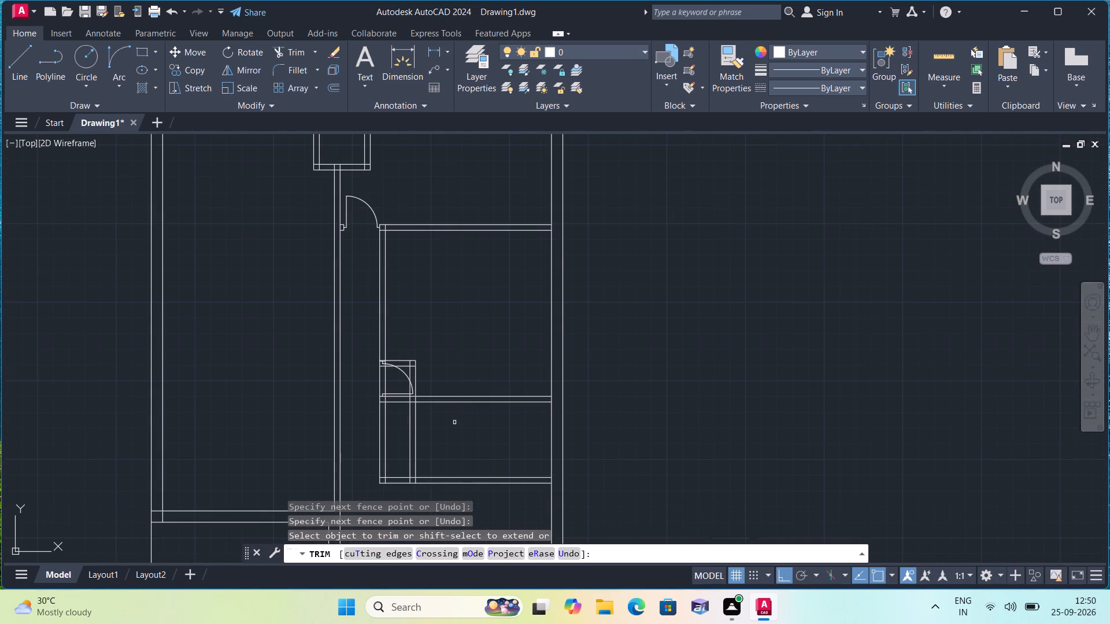
{"action": "left_click", "coordinate": [454, 422]}
{"action": "left_click", "coordinate": [404, 415]}
Trim the door swing, door leaf and upper partition face crossing the small enclosure, and the leftover jamb lines at its lower wall end.
{"action": "middle_click_drag", "start_coordinate": [404, 415], "coordinate": [446, 489]}
{"action": "scroll", "coordinate": [438, 453], "scroll_direction": "up", "scroll_amount": 2}
{"action": "middle_click_drag", "start_coordinate": [434, 455], "coordinate": [424, 377]}
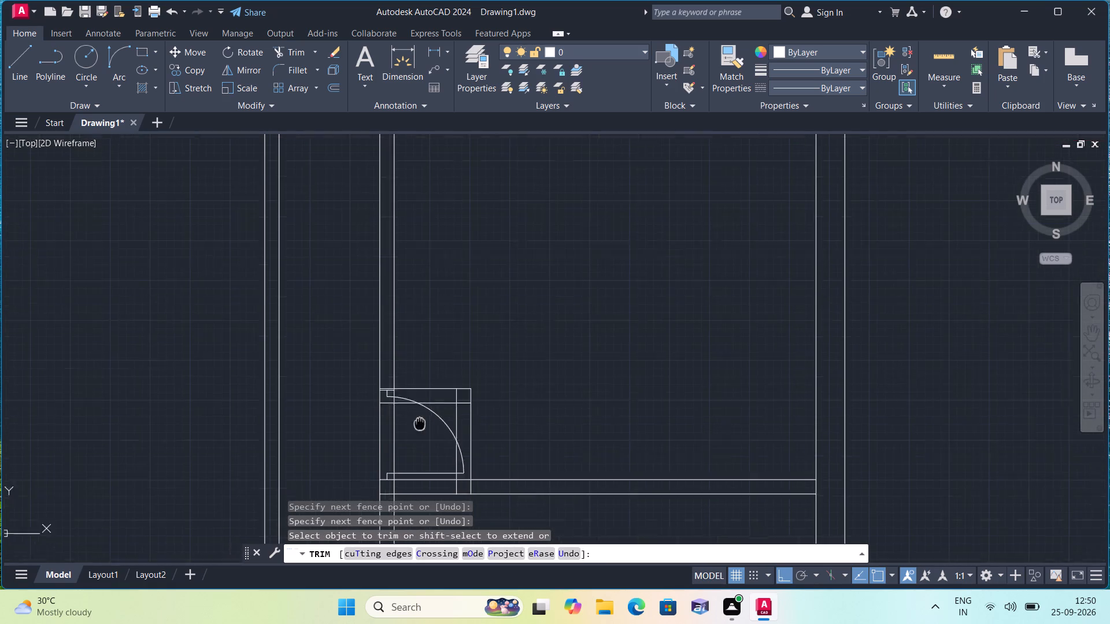
{"action": "middle_click_drag", "start_coordinate": [424, 377], "coordinate": [425, 371]}
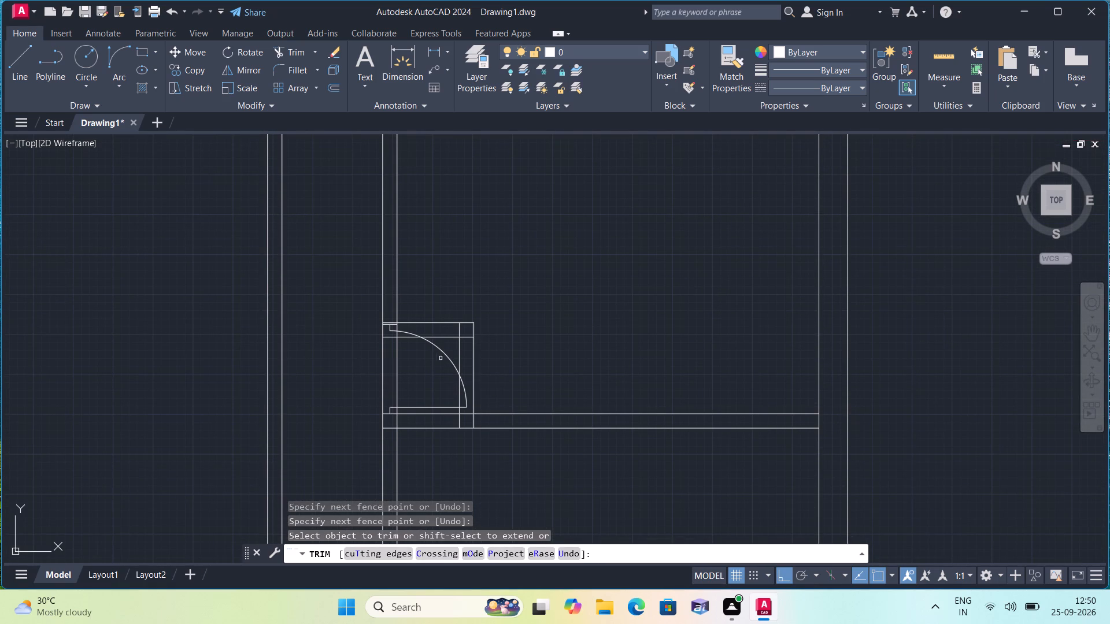
{"action": "left_click", "coordinate": [445, 346]}
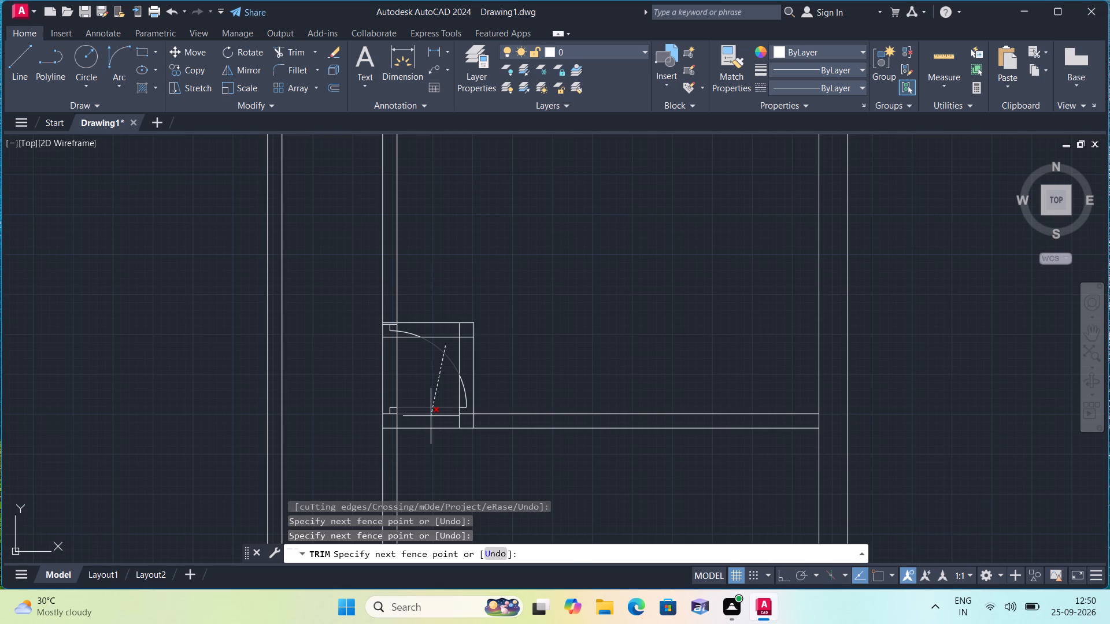
{"action": "left_click", "coordinate": [431, 416]}
{"action": "scroll", "coordinate": [390, 417], "scroll_direction": "up", "scroll_amount": 2}
{"action": "left_click", "coordinate": [389, 415]}
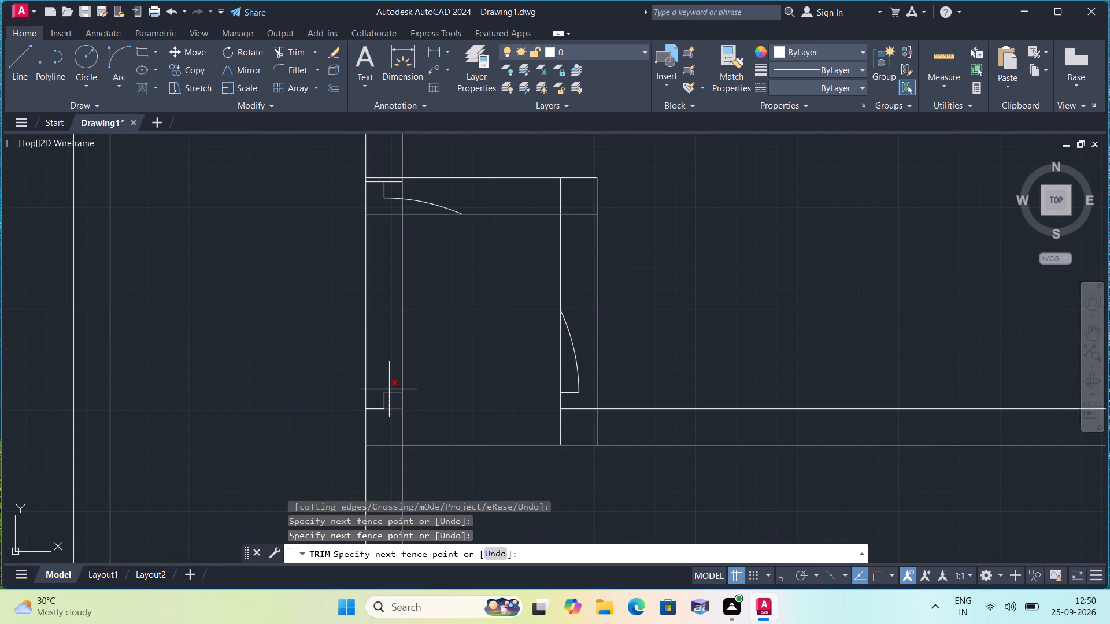
{"action": "left_click", "coordinate": [389, 389]}
{"action": "left_click", "coordinate": [387, 394]}
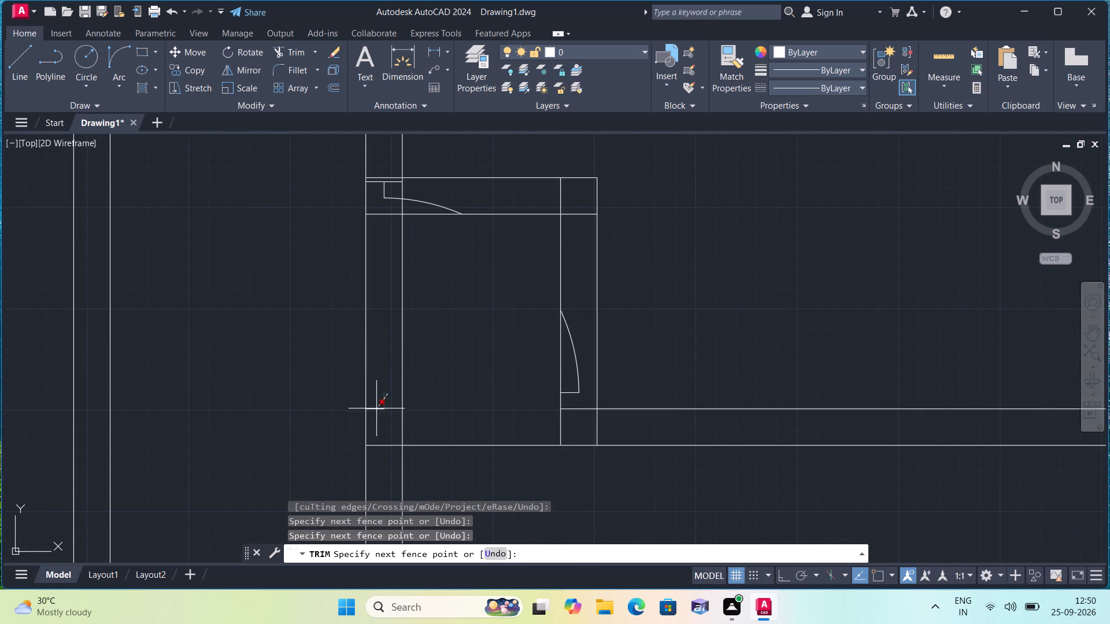
{"action": "left_click", "coordinate": [374, 410]}
Trim the overlapping partition lines at the enclosure's lower outer corner and the door leaf and arc remnants beside them.
{"action": "scroll", "coordinate": [457, 401], "scroll_direction": "down", "scroll_amount": 1}
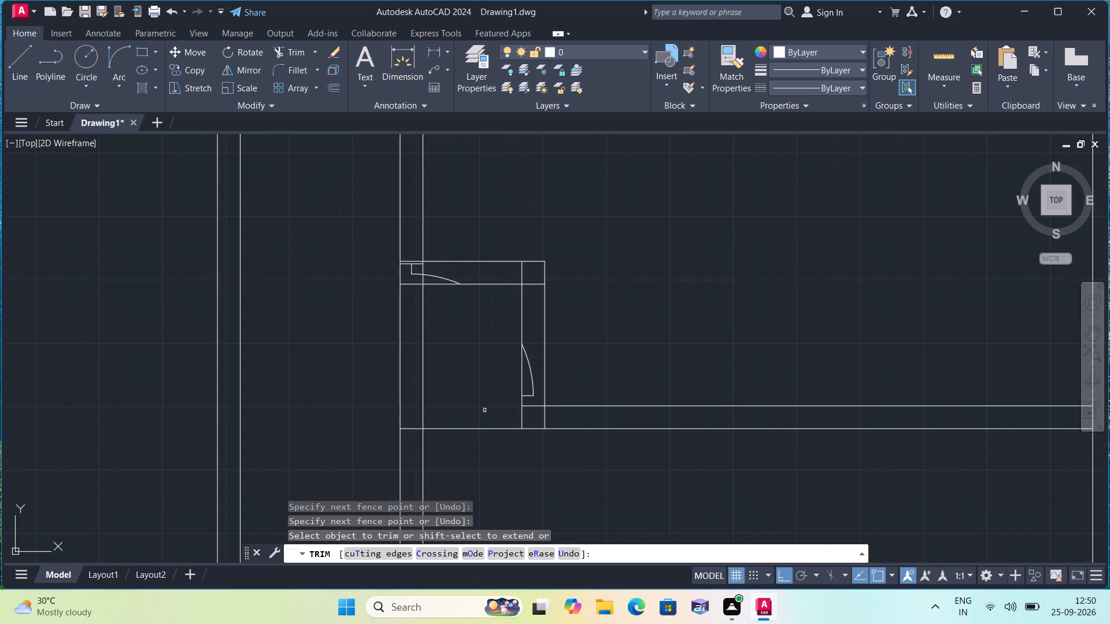
{"action": "scroll", "coordinate": [489, 410], "scroll_direction": "up", "scroll_amount": 1}
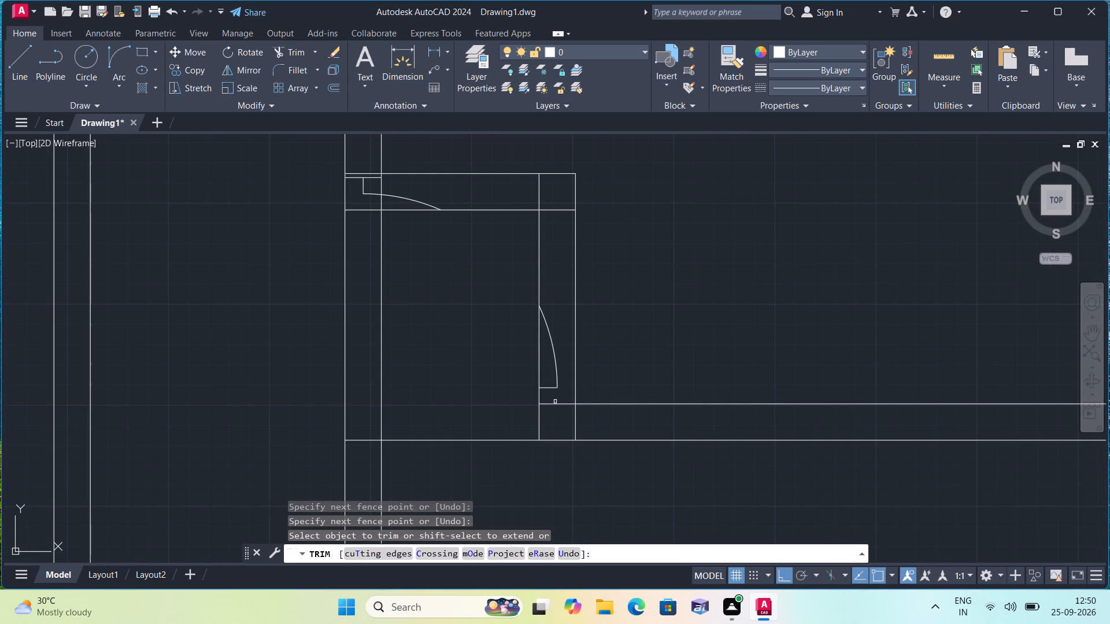
{"action": "left_click", "coordinate": [555, 402]}
{"action": "left_click", "coordinate": [613, 425]}
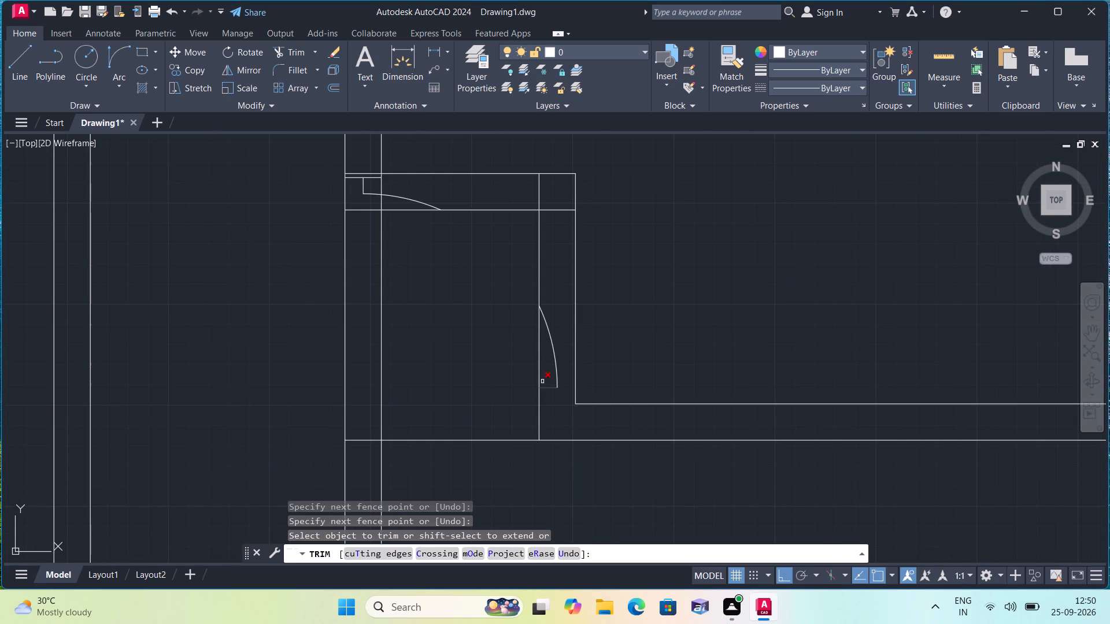
{"action": "left_click", "coordinate": [547, 389]}
{"action": "left_click", "coordinate": [561, 341]}
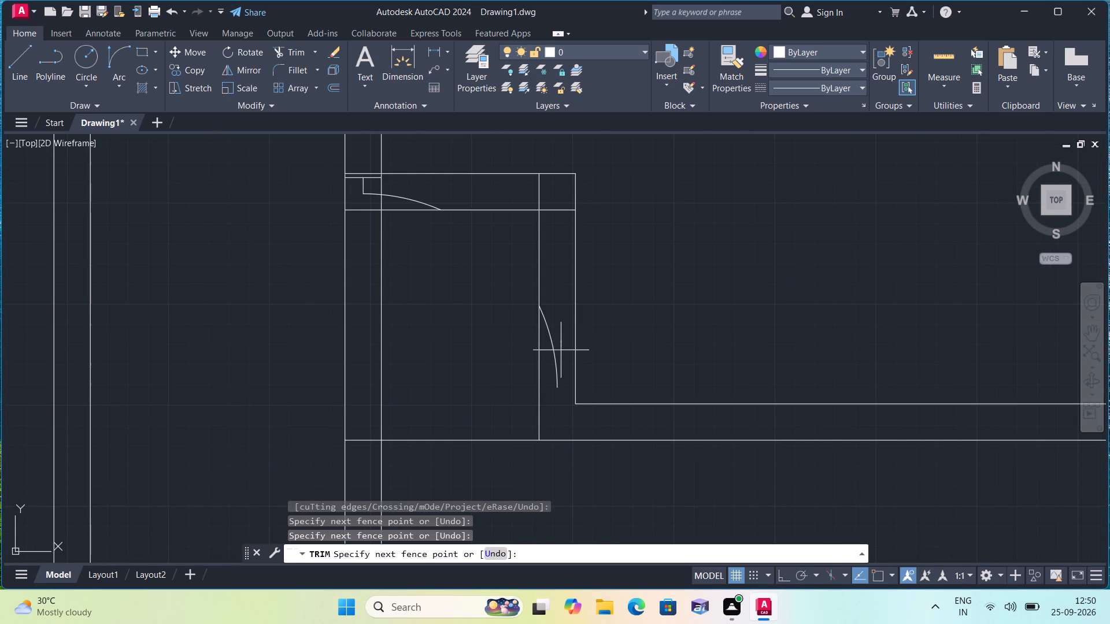
{"action": "left_click", "coordinate": [547, 367]}
Trim the overlapping wall lines at both ends of the enclosure's upper partition so its inner faces meet cleanly.
{"action": "scroll", "coordinate": [464, 374], "scroll_direction": "down", "scroll_amount": 1}
{"action": "middle_click_drag", "start_coordinate": [475, 354], "coordinate": [509, 413]}
{"action": "scroll", "coordinate": [528, 364], "scroll_direction": "up", "scroll_amount": 1}
{"action": "left_click", "coordinate": [565, 328]}
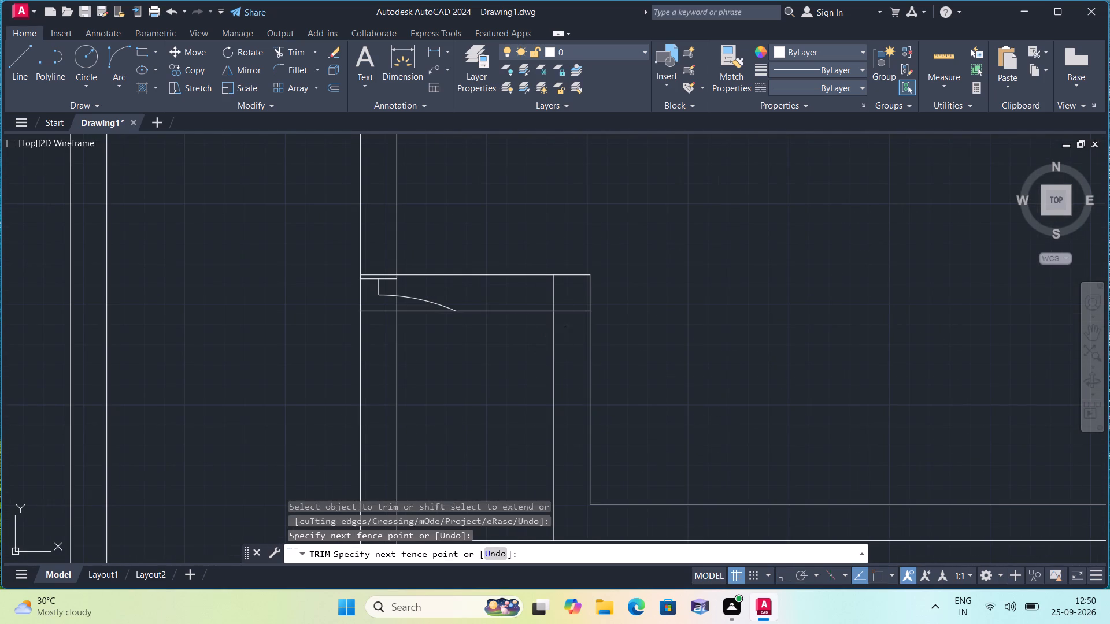
{"action": "left_click", "coordinate": [541, 281]}
{"action": "left_click", "coordinate": [508, 288]}
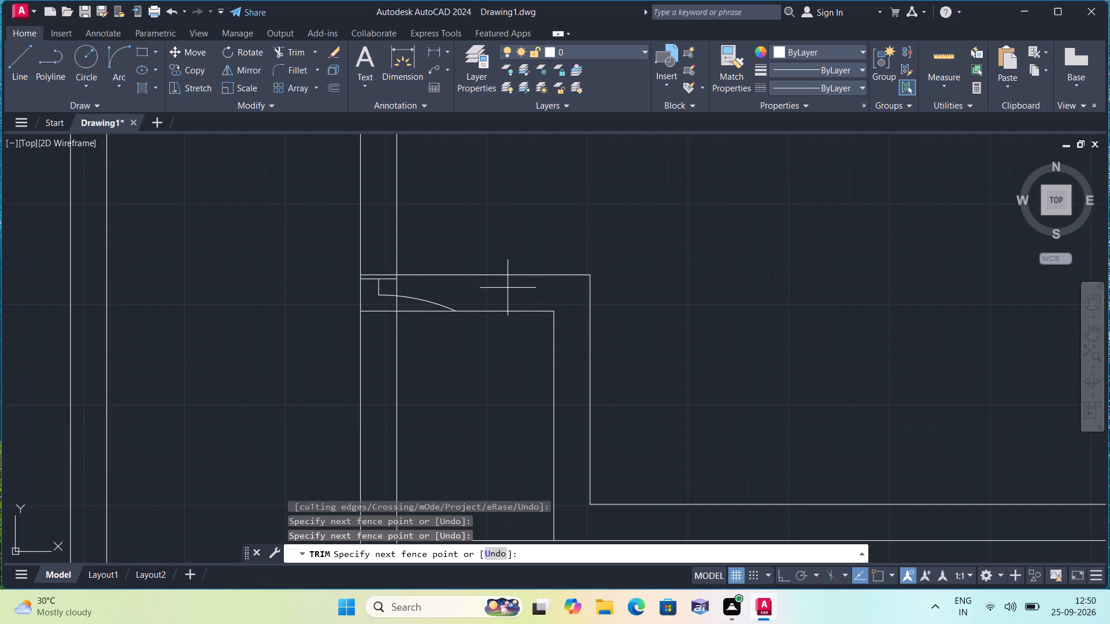
{"action": "left_click", "coordinate": [392, 296]}
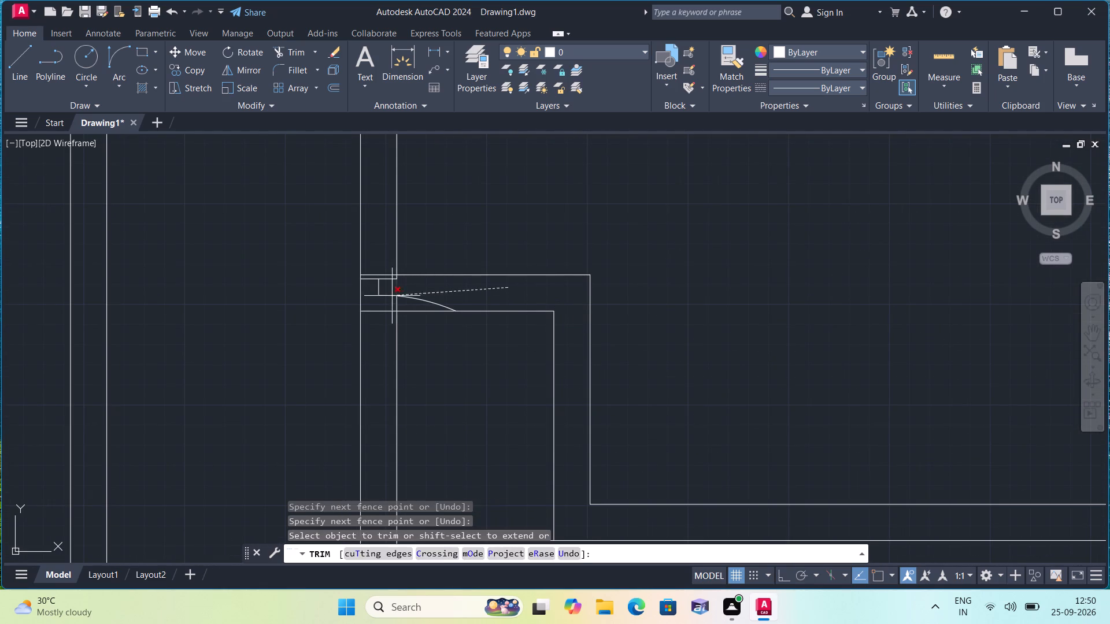
{"action": "left_click", "coordinate": [392, 296]}
{"action": "left_click", "coordinate": [380, 319]}
Trim the remaining door arc and jamb lines inside the enclosure's upper partition where it meets the vertical wall.
{"action": "left_click", "coordinate": [386, 306]}
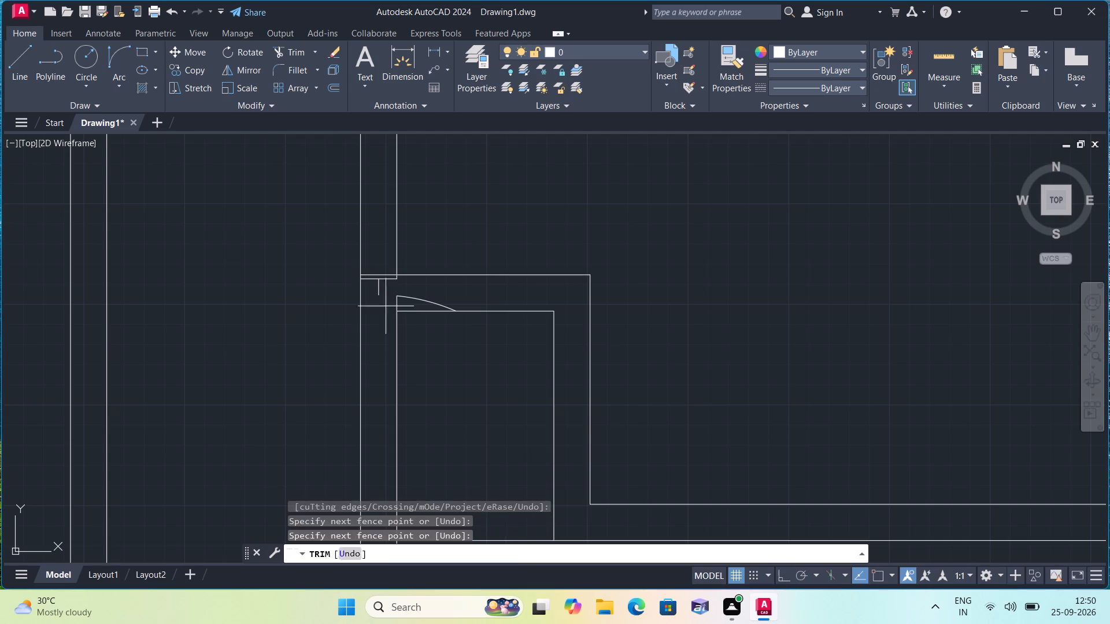
{"action": "left_click", "coordinate": [454, 295]}
{"action": "left_click", "coordinate": [427, 289]}
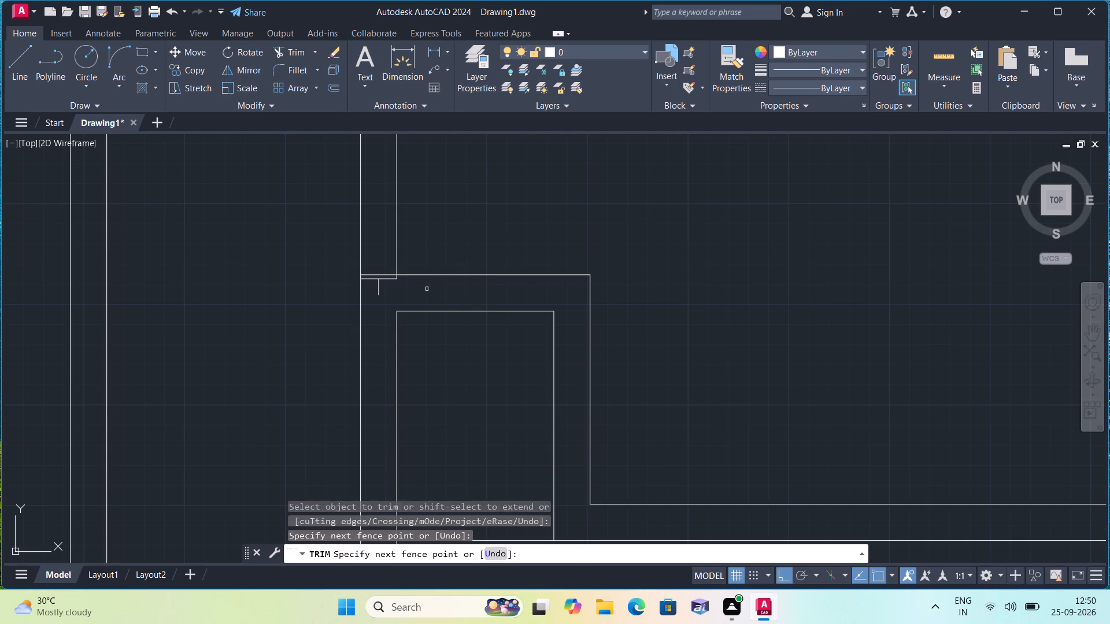
{"action": "scroll", "coordinate": [418, 289], "scroll_direction": "up", "scroll_amount": 2}
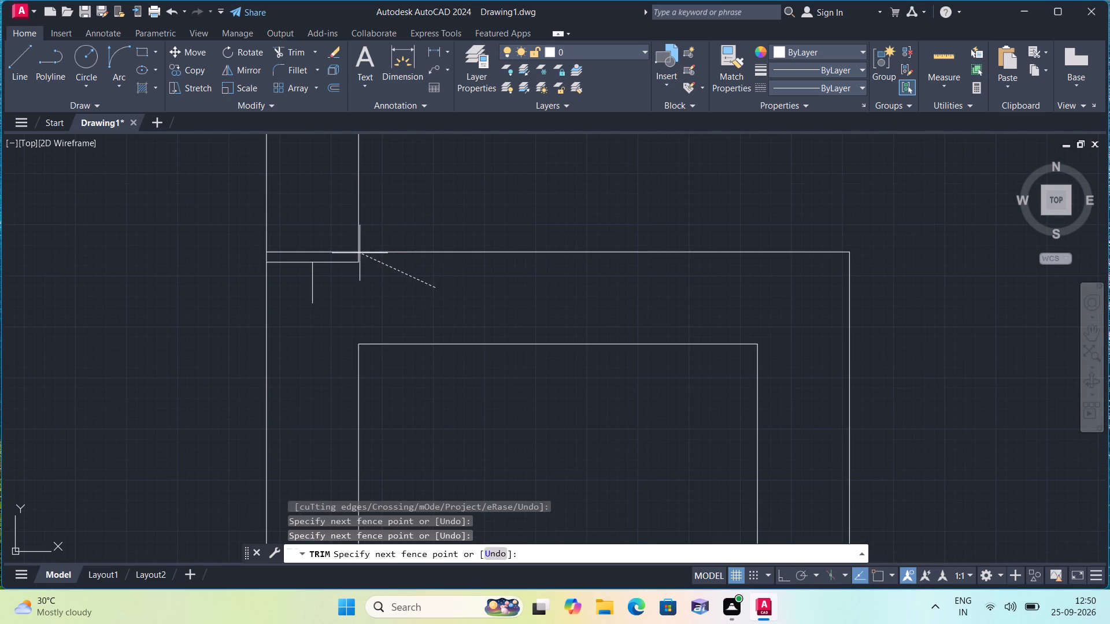
{"action": "left_click", "coordinate": [353, 257]}
{"action": "left_click", "coordinate": [335, 258]}
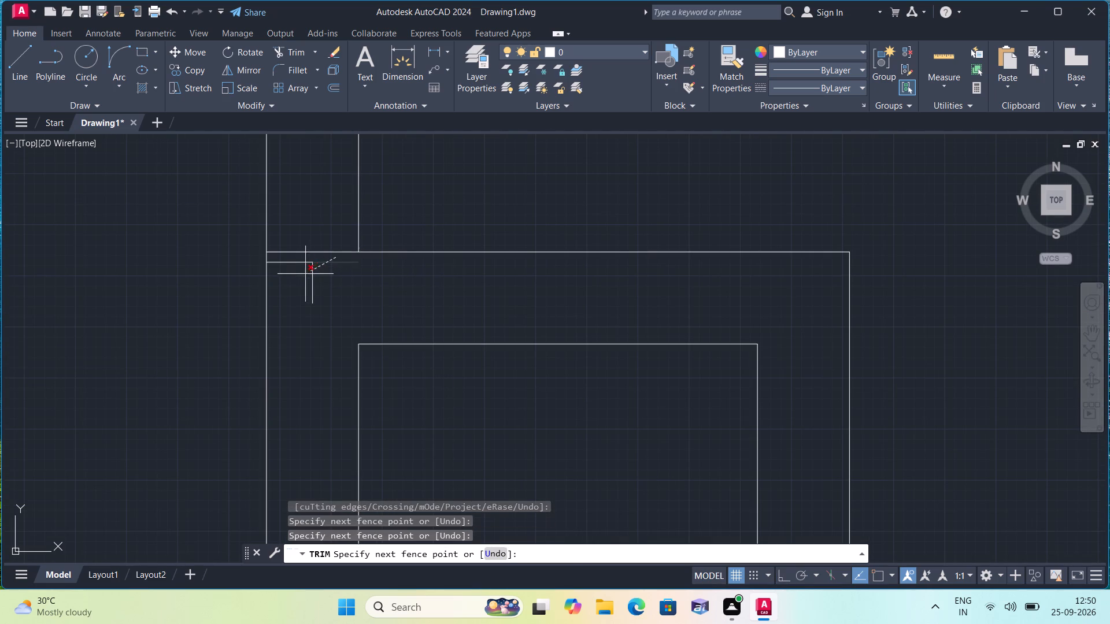
{"action": "left_click", "coordinate": [305, 275]}
{"action": "left_click", "coordinate": [303, 259]}
{"action": "left_click", "coordinate": [291, 286]}
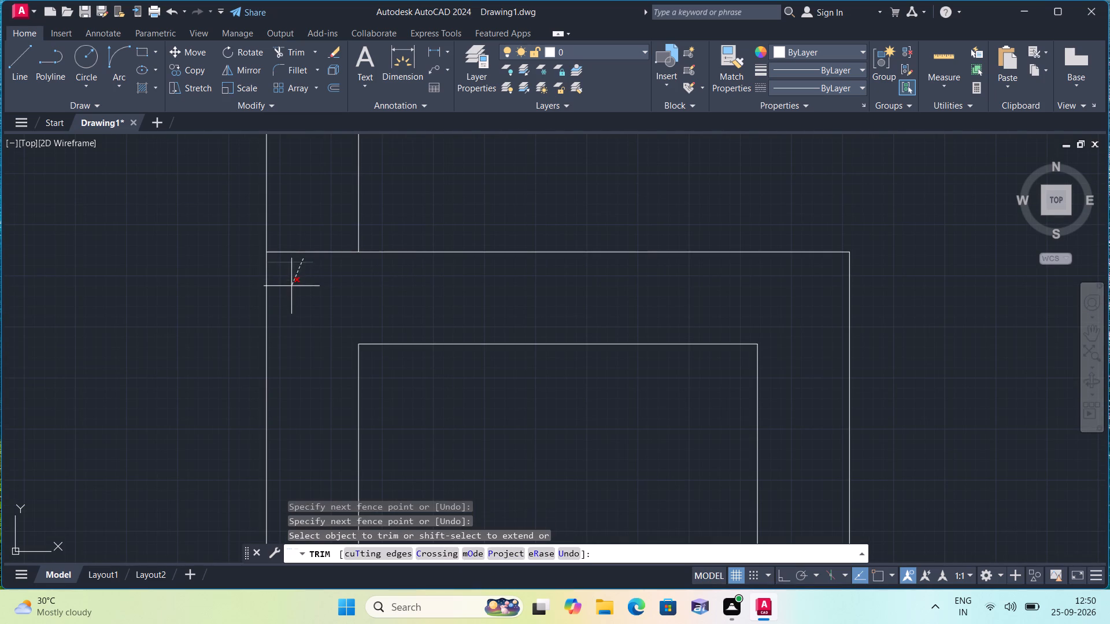
Trim the two short vertical leftovers between the faces of the bottom horizontal partition and finish the Trim command.
{"action": "scroll", "coordinate": [304, 297], "scroll_direction": "down", "scroll_amount": 2}
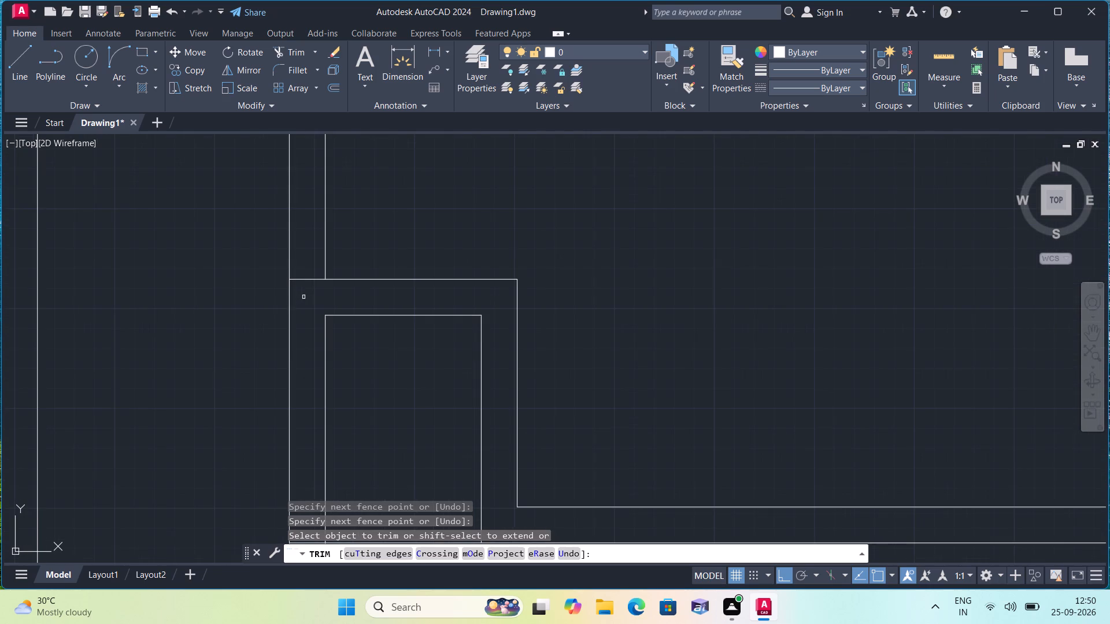
{"action": "scroll", "coordinate": [321, 264], "scroll_direction": "down", "scroll_amount": 1}
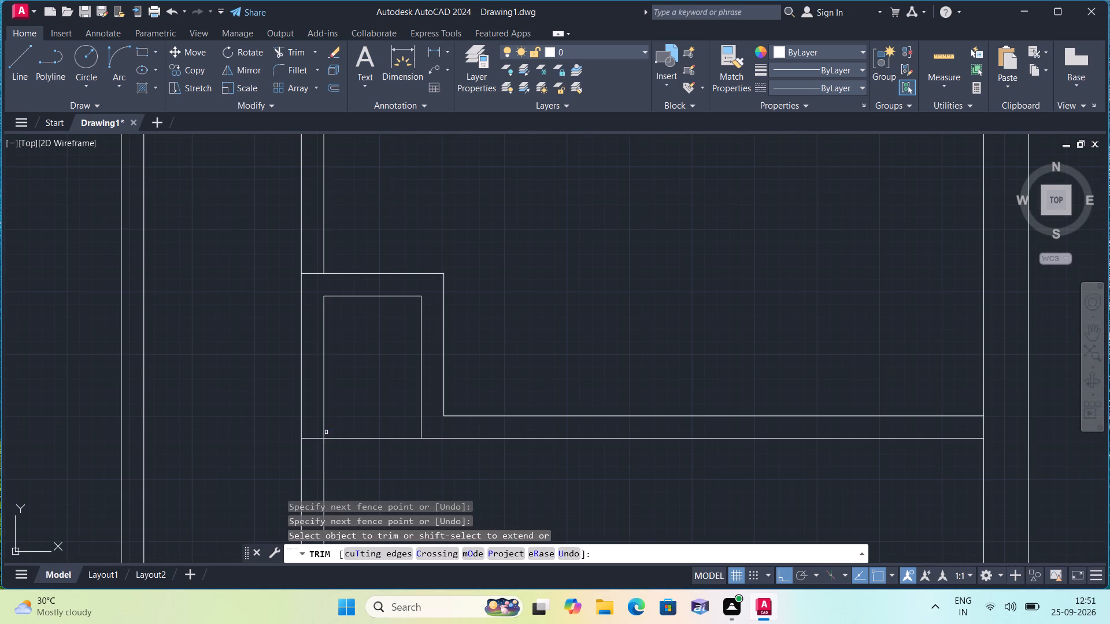
{"action": "scroll", "coordinate": [343, 411], "scroll_direction": "down", "scroll_amount": 1}
{"action": "middle_click_drag", "start_coordinate": [343, 410], "coordinate": [362, 330]}
{"action": "scroll", "coordinate": [364, 325], "scroll_direction": "down", "scroll_amount": 1}
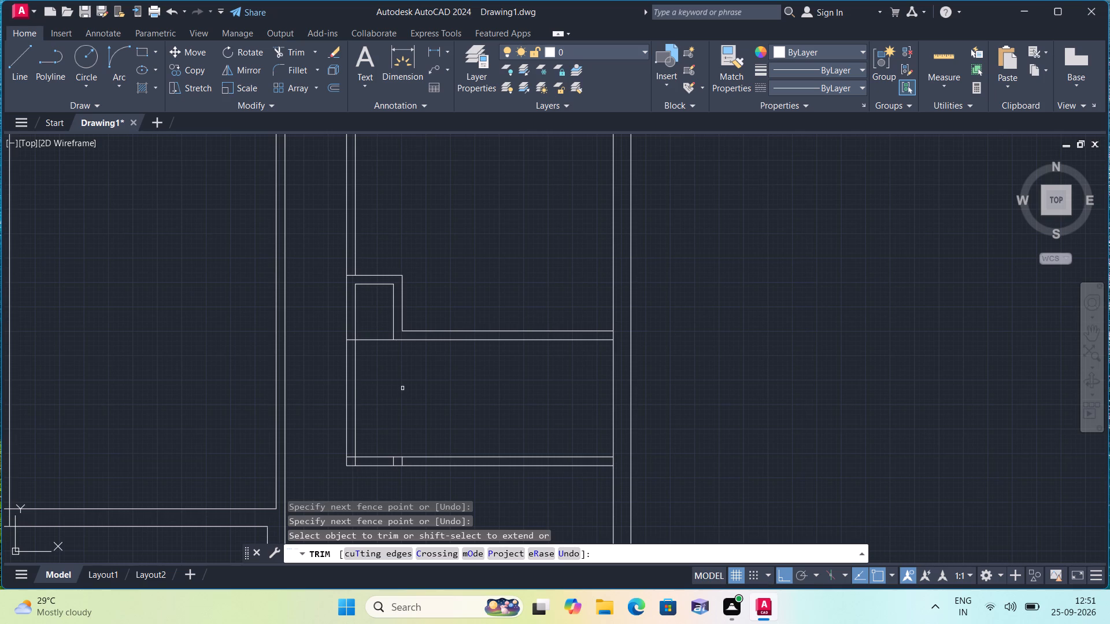
{"action": "scroll", "coordinate": [400, 462], "scroll_direction": "up", "scroll_amount": 2}
{"action": "left_click", "coordinate": [405, 459]}
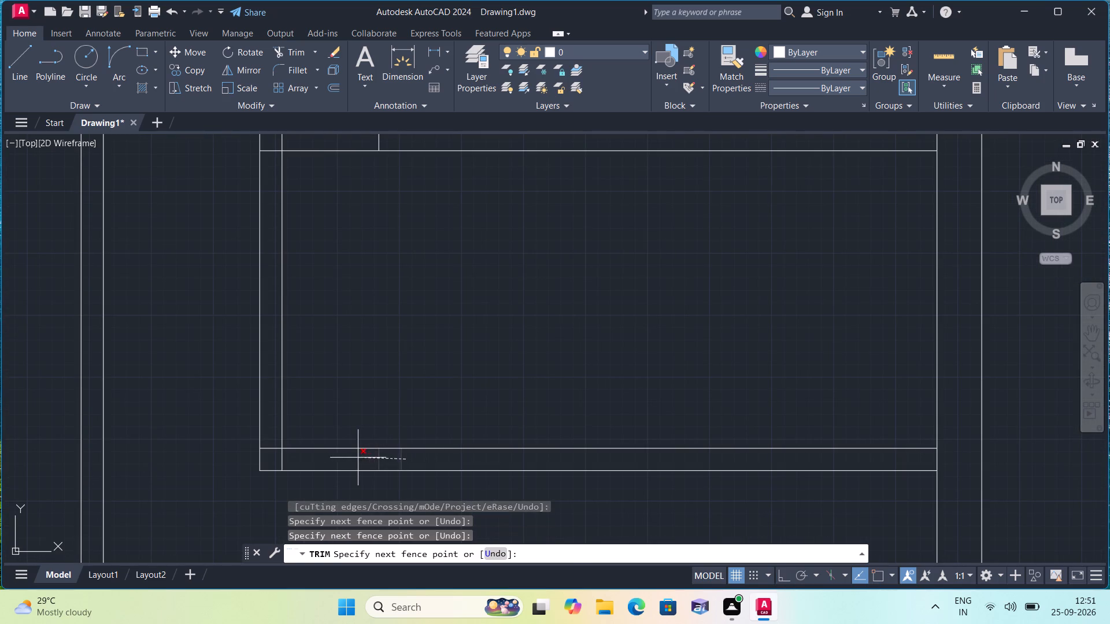
{"action": "left_click", "coordinate": [358, 458]}
{"action": "scroll", "coordinate": [353, 458], "scroll_direction": "down", "scroll_amount": 2}
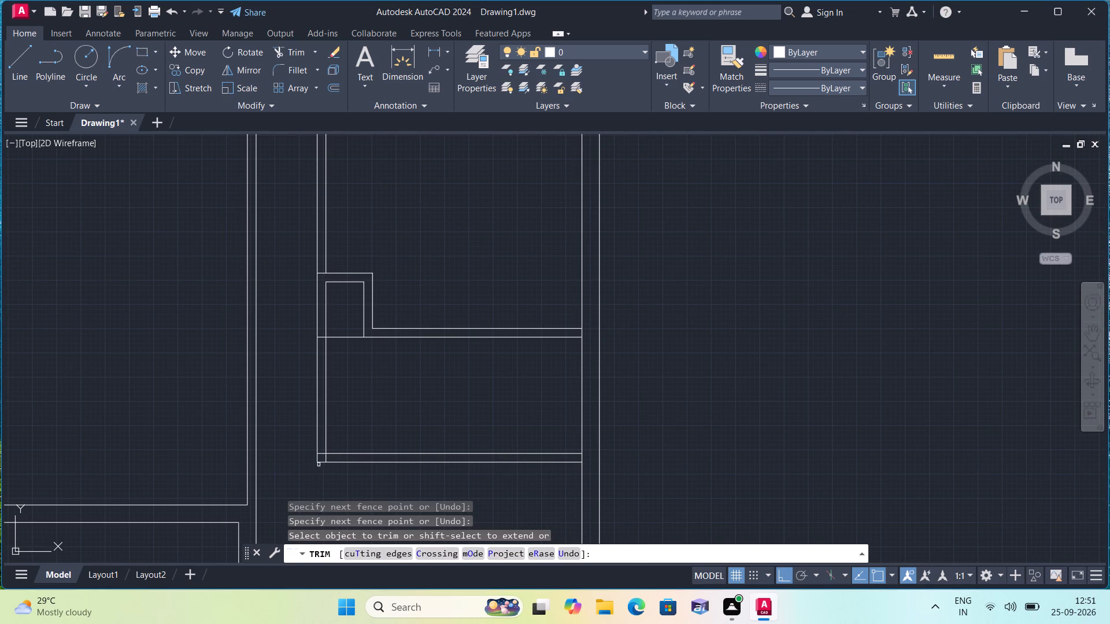
{"action": "key", "text": "space"}
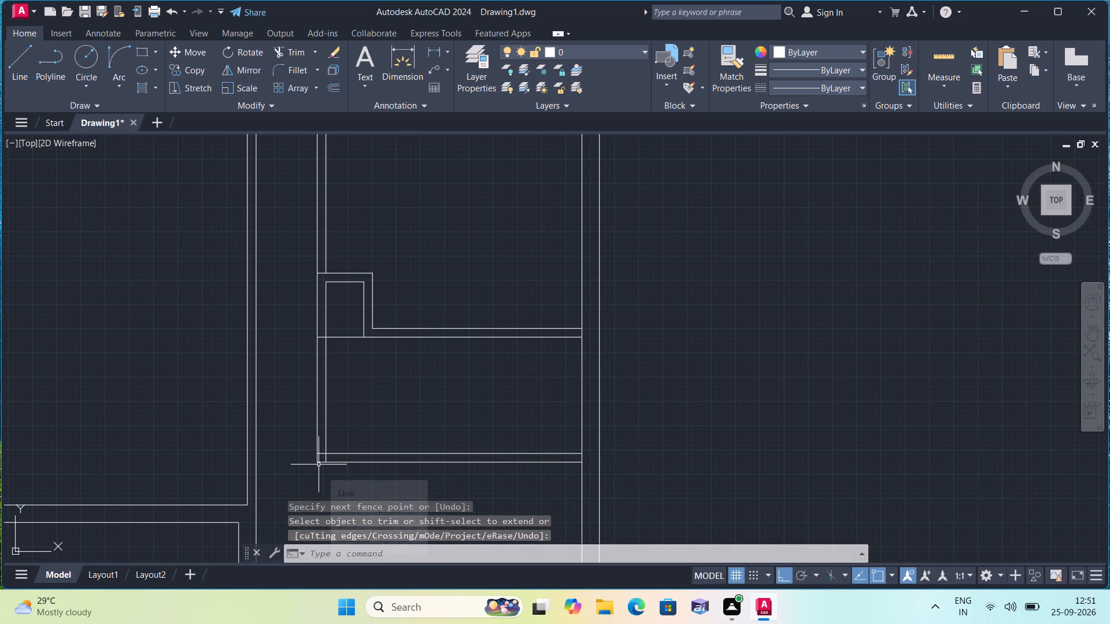
Draw two lines extending both faces of the bottom partition leftward across the passage to the far face of the vertical wall.
{"action": "type", "text": "l"}
{"action": "key", "text": "space"}
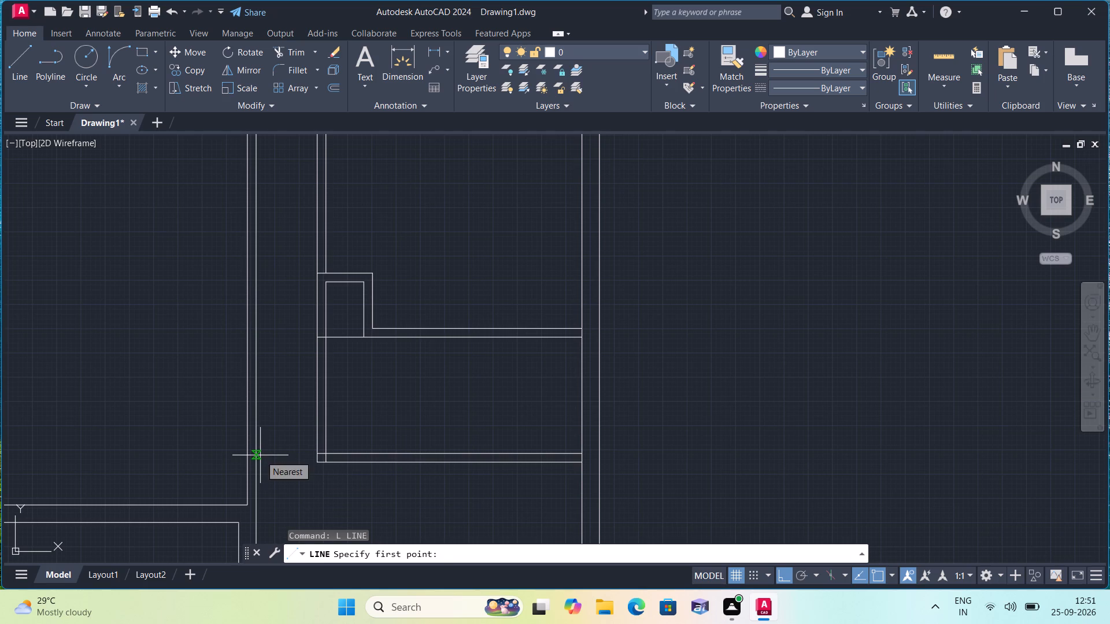
{"action": "left_click", "coordinate": [318, 454]}
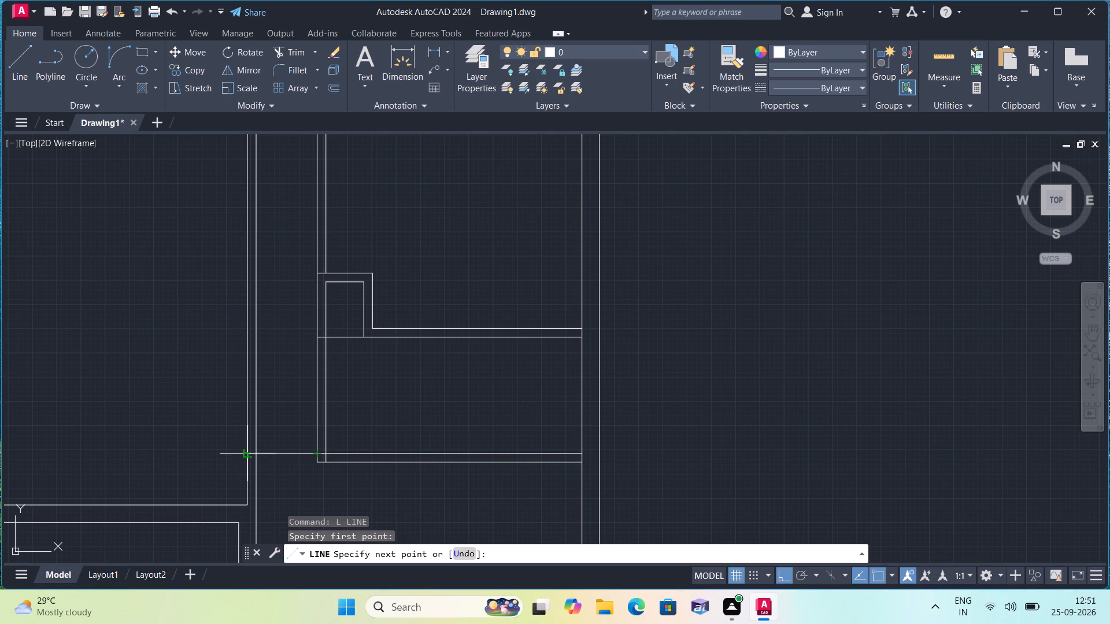
{"action": "left_click", "coordinate": [246, 450]}
{"action": "key", "text": "space"}
{"action": "key", "text": "space"}
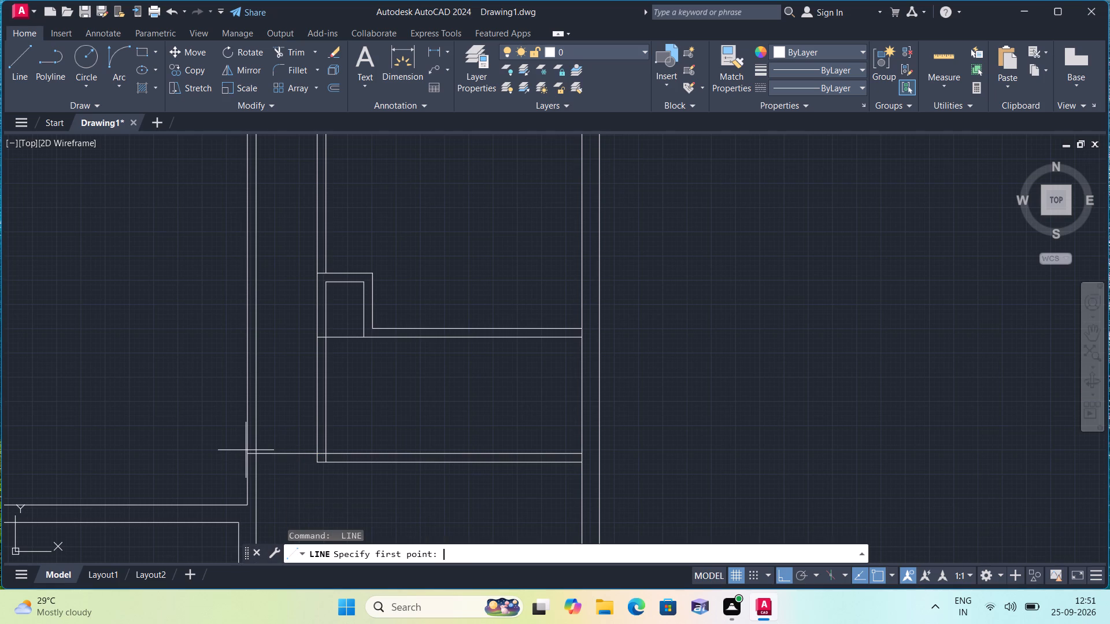
{"action": "scroll", "coordinate": [318, 478], "scroll_direction": "up", "scroll_amount": 2}
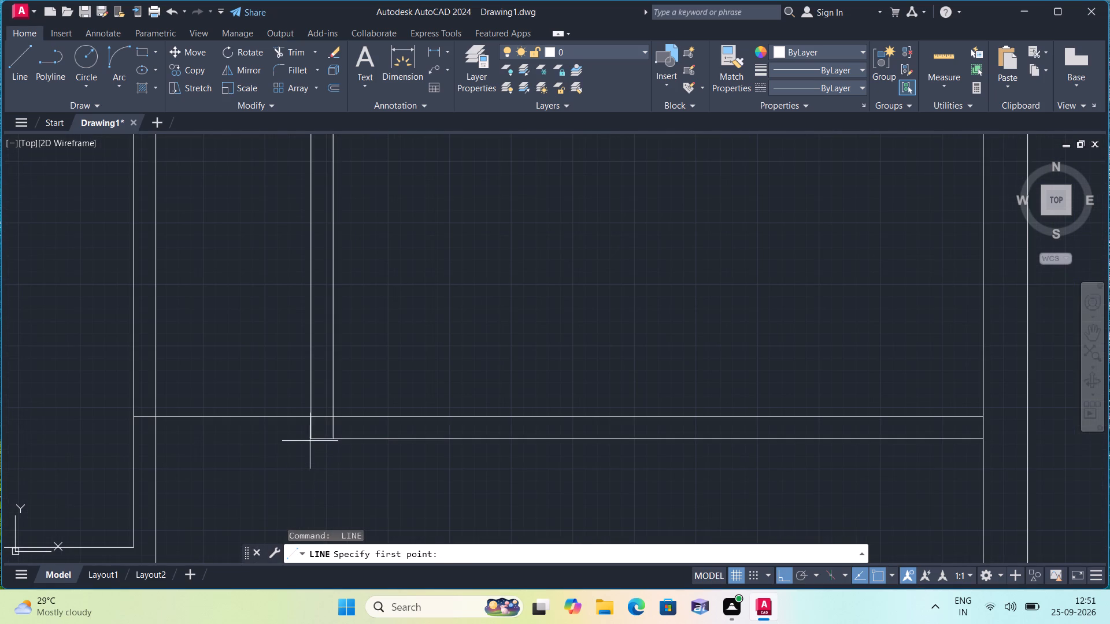
{"action": "left_click", "coordinate": [312, 440]}
{"action": "left_click", "coordinate": [128, 442]}
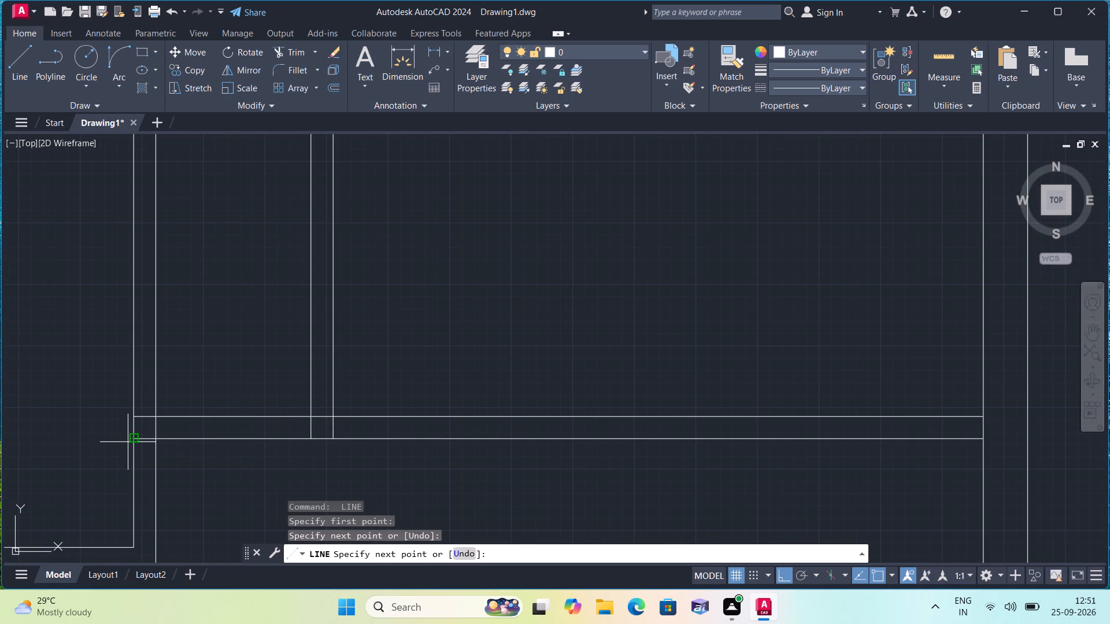
{"action": "scroll", "coordinate": [128, 442], "scroll_direction": "down", "scroll_amount": 3}
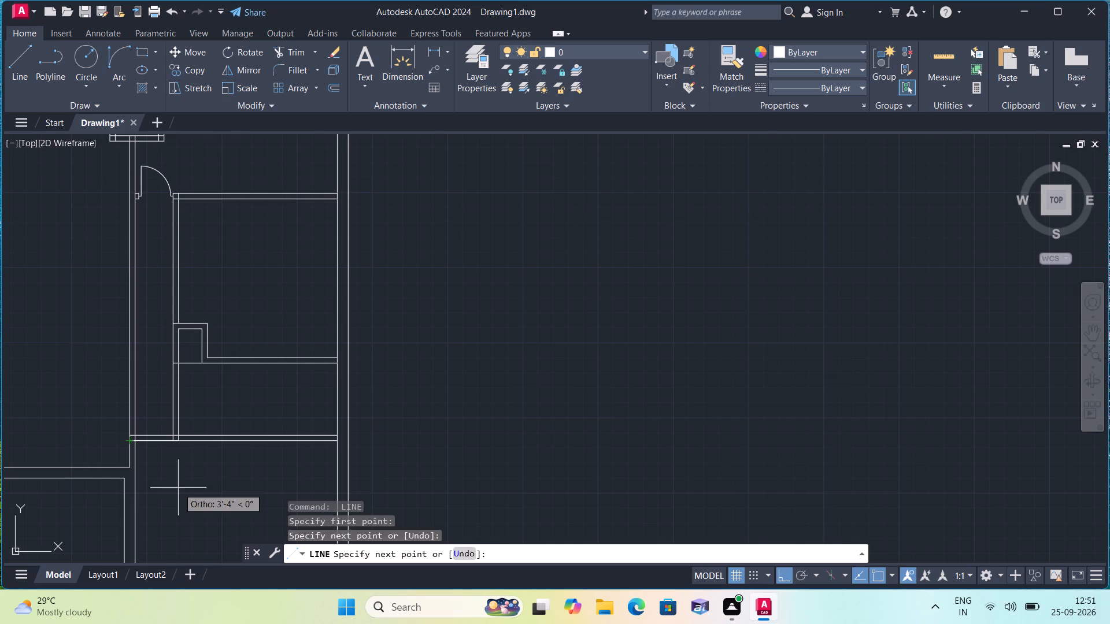
{"action": "key", "text": "space"}
Draw a 3" line rightward from the passage wall along the upper partition face, continuing down to the lower face as a door jamb.
{"action": "key", "text": "space"}
{"action": "scroll", "coordinate": [146, 451], "scroll_direction": "up", "scroll_amount": 2}
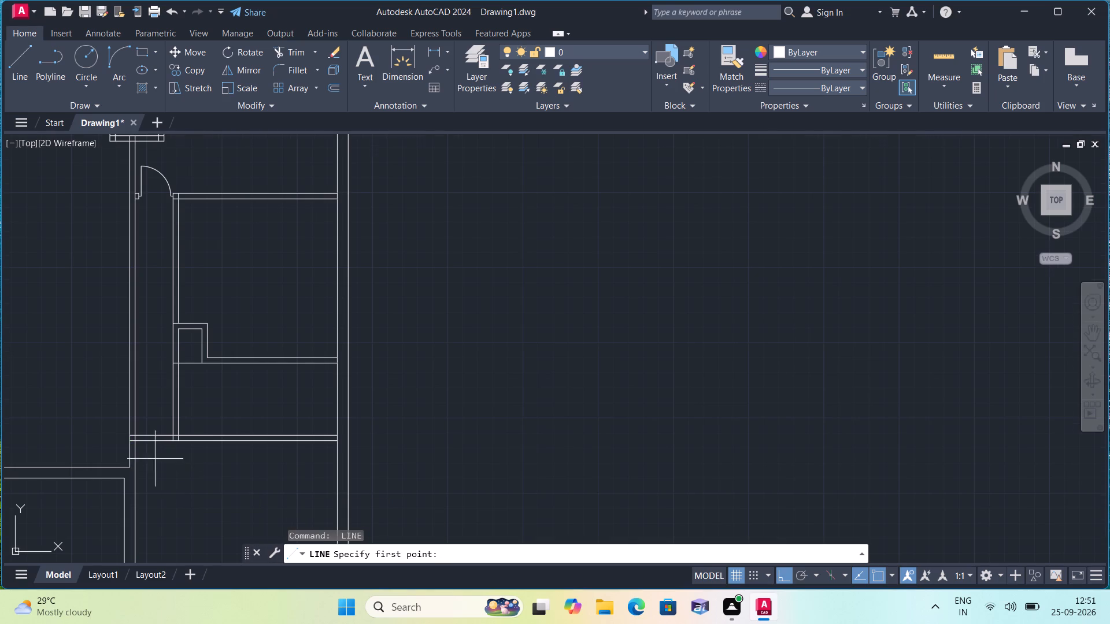
{"action": "scroll", "coordinate": [140, 444], "scroll_direction": "up", "scroll_amount": 3}
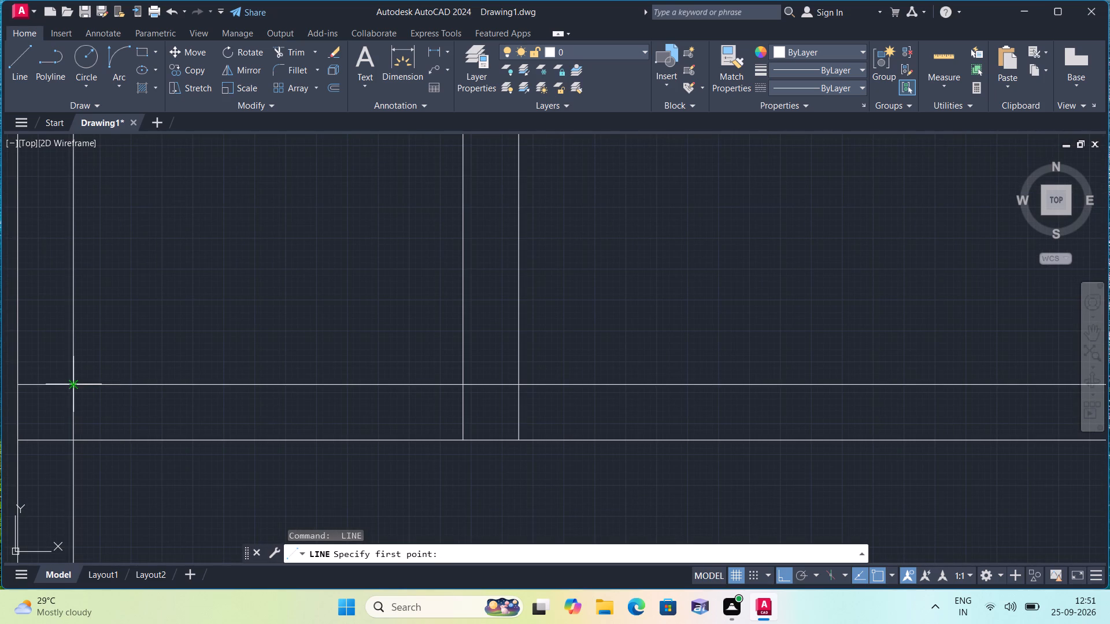
{"action": "left_click", "coordinate": [71, 389]}
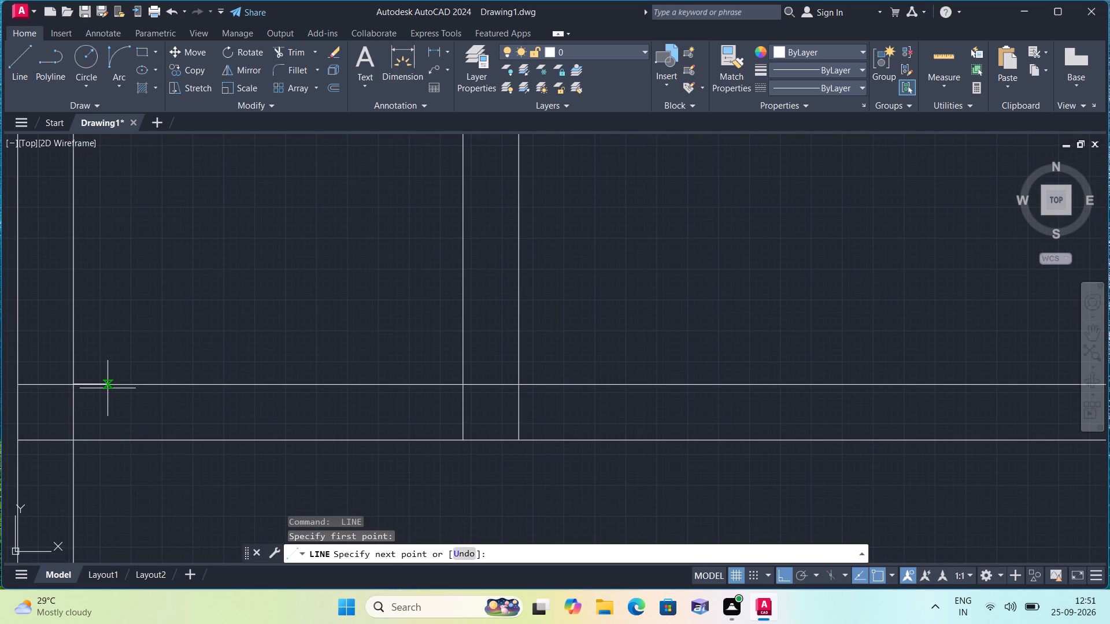
{"action": "type", "text": "3\""}
{"action": "key", "text": "space"}
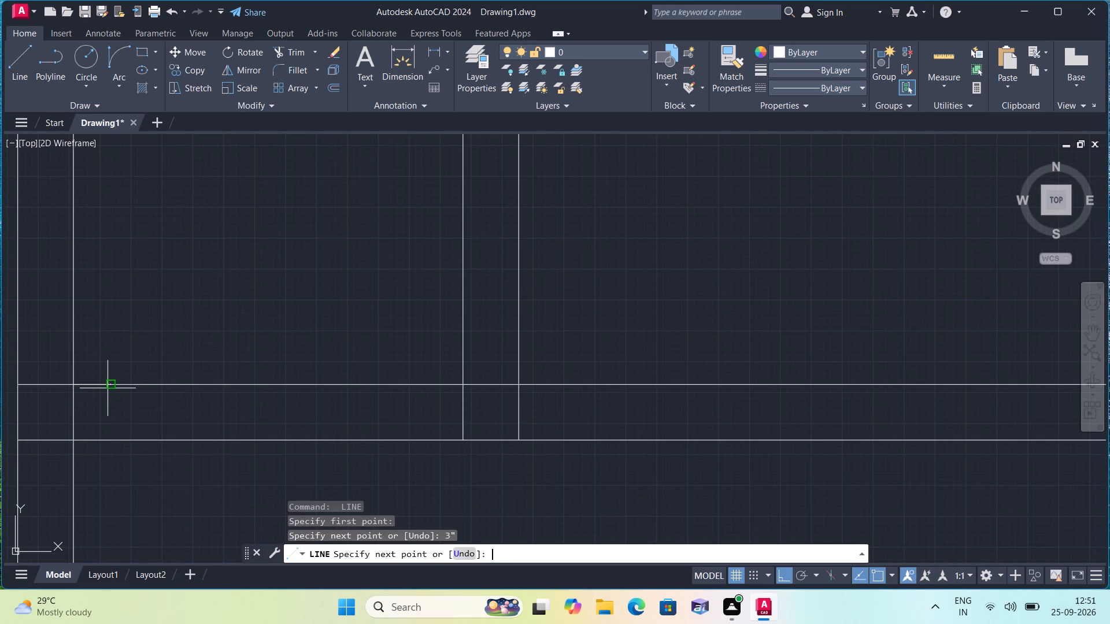
{"action": "left_click", "coordinate": [105, 440]}
{"action": "key", "text": "space"}
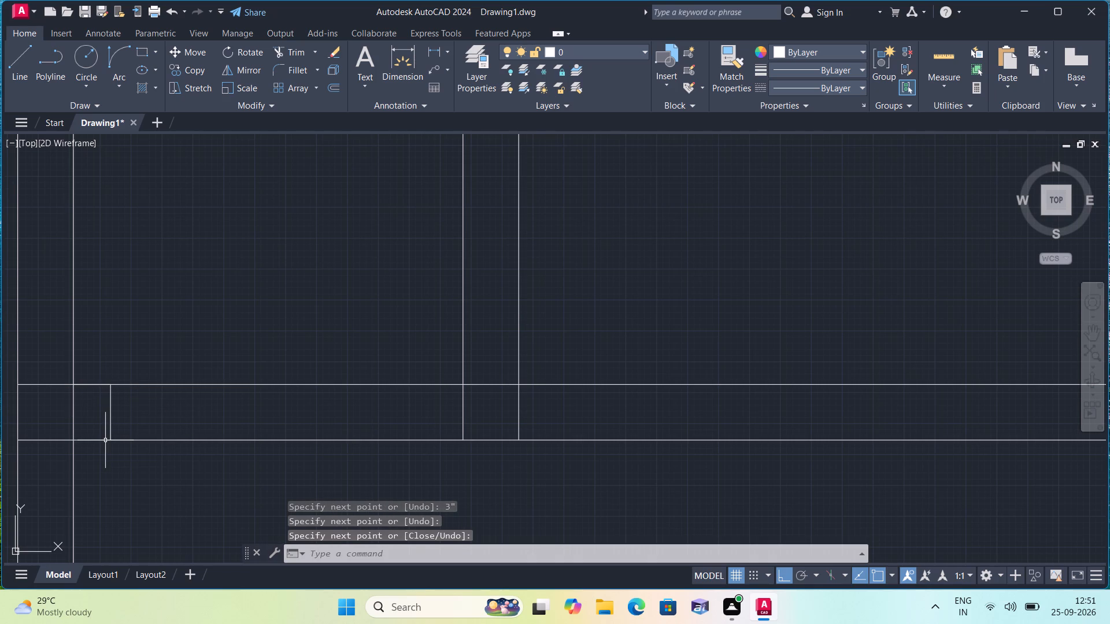
Erase the 3" helper line along the partition's upper face, between the passage wall and the new door jamb.
{"action": "left_click", "coordinate": [93, 384]}
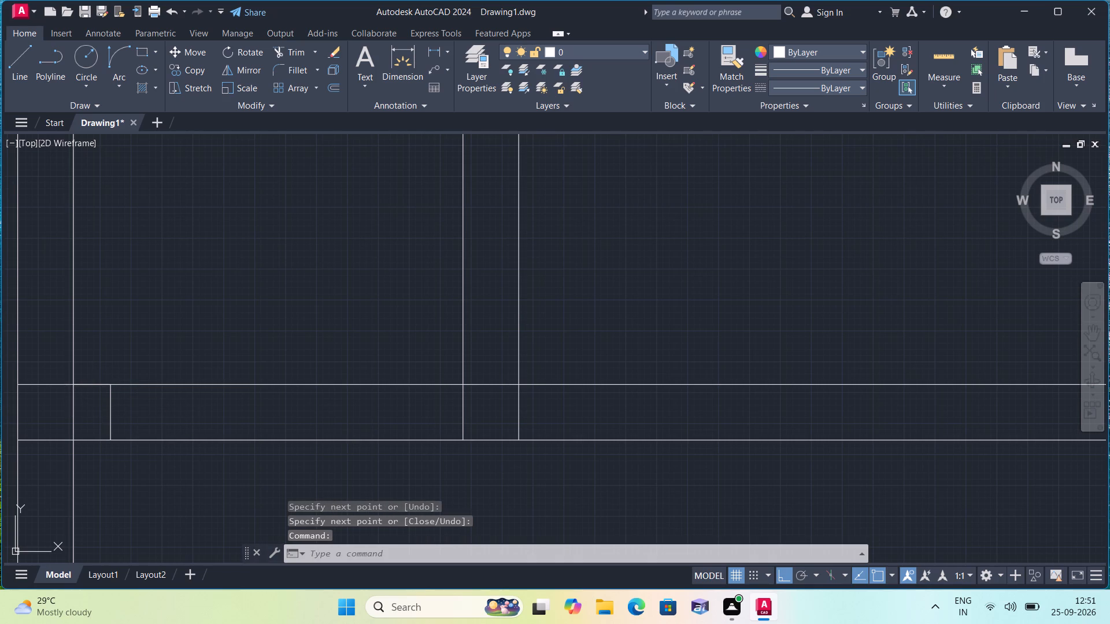
{"action": "key", "text": "Delete"}
Draw consecutive 2", 2' and 2" line segments rightward from the door jamb's midpoint along the partition's centre.
{"action": "type", "text": "l"}
{"action": "key", "text": "space"}
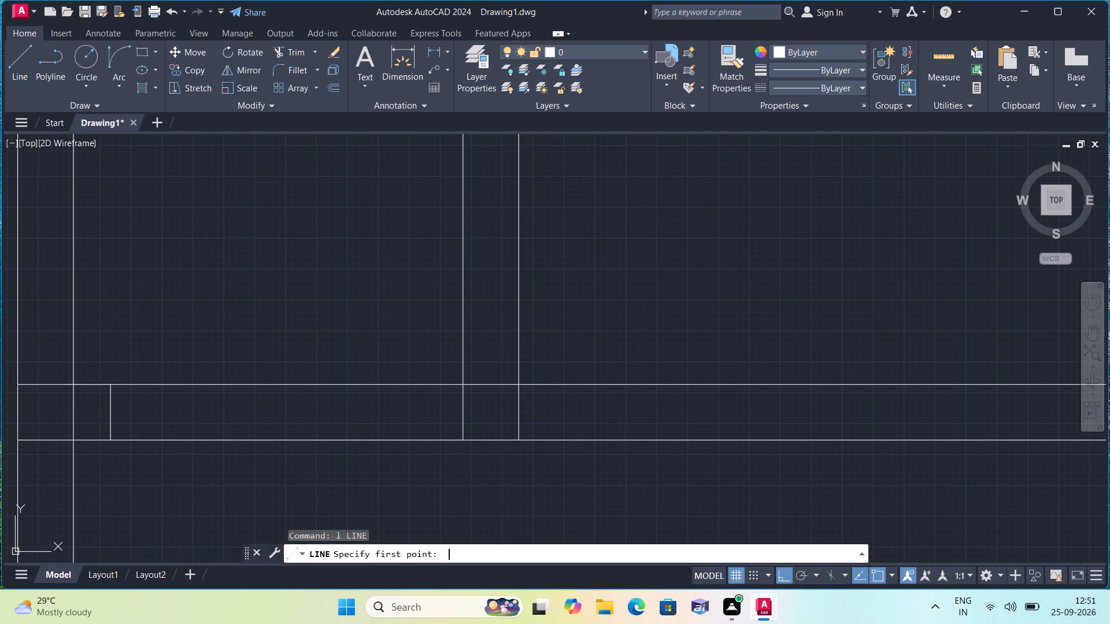
{"action": "left_click", "coordinate": [114, 412]}
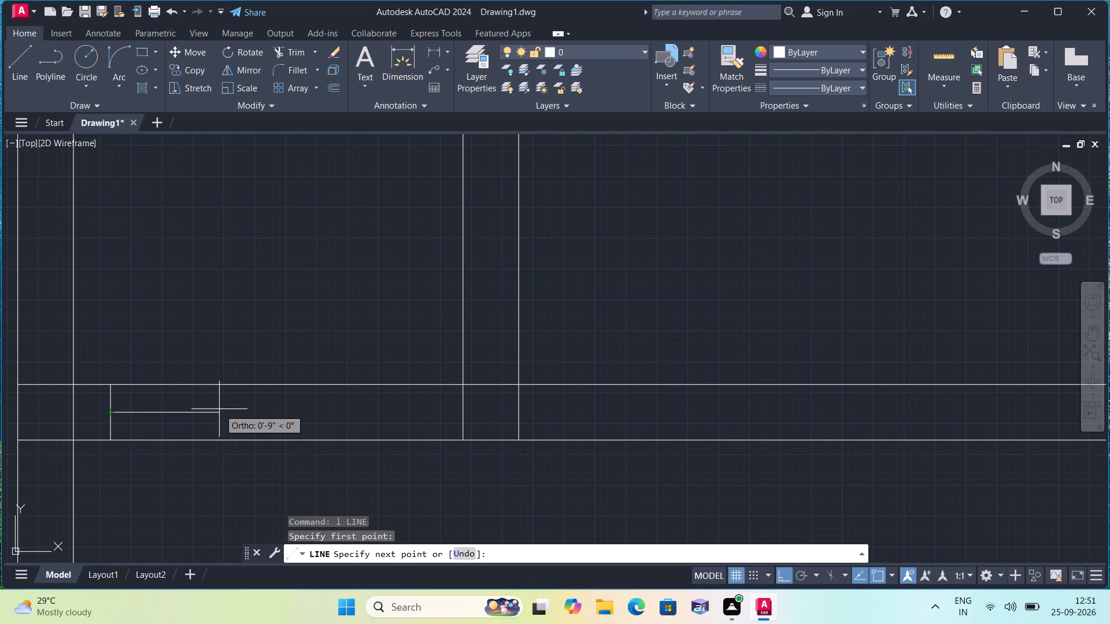
{"action": "type", "text": "2\""}
{"action": "key", "text": "space"}
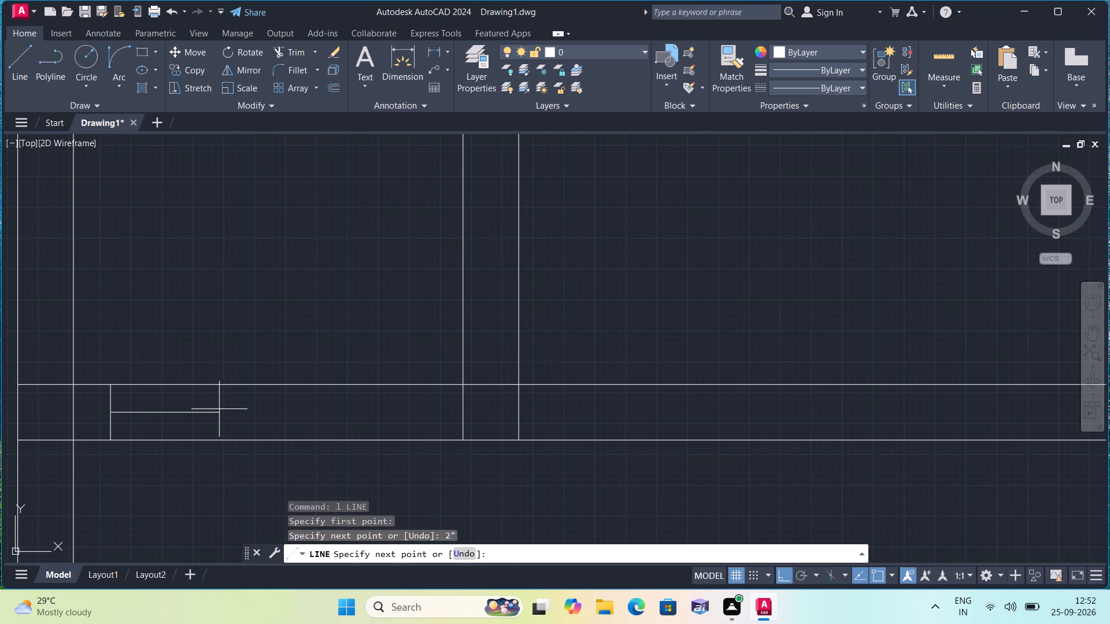
{"action": "type", "text": "2'"}
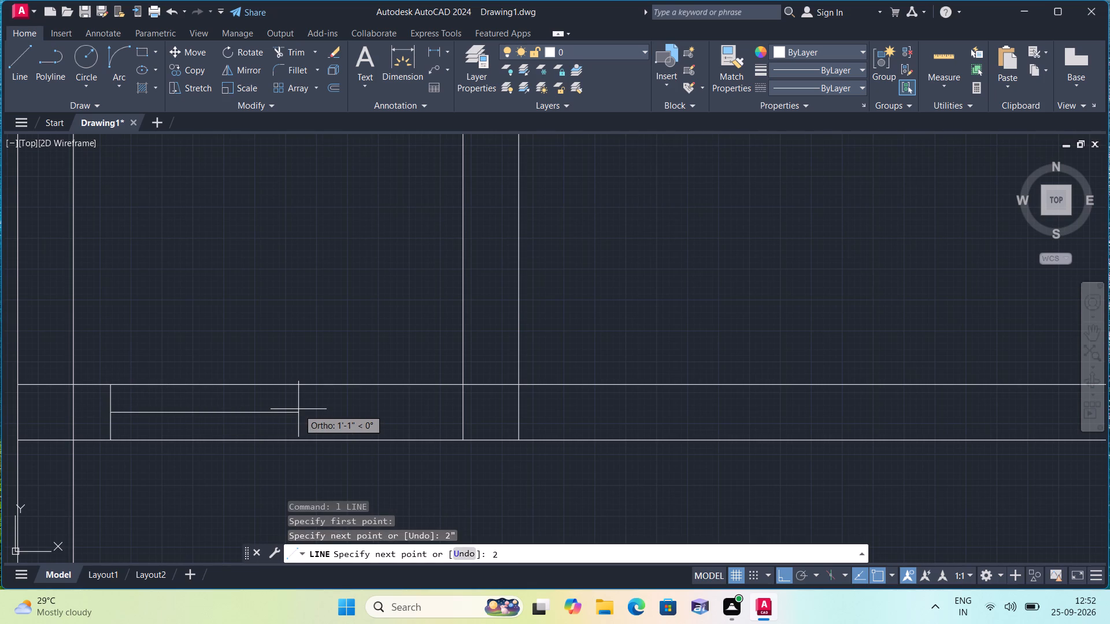
{"action": "key", "text": "space"}
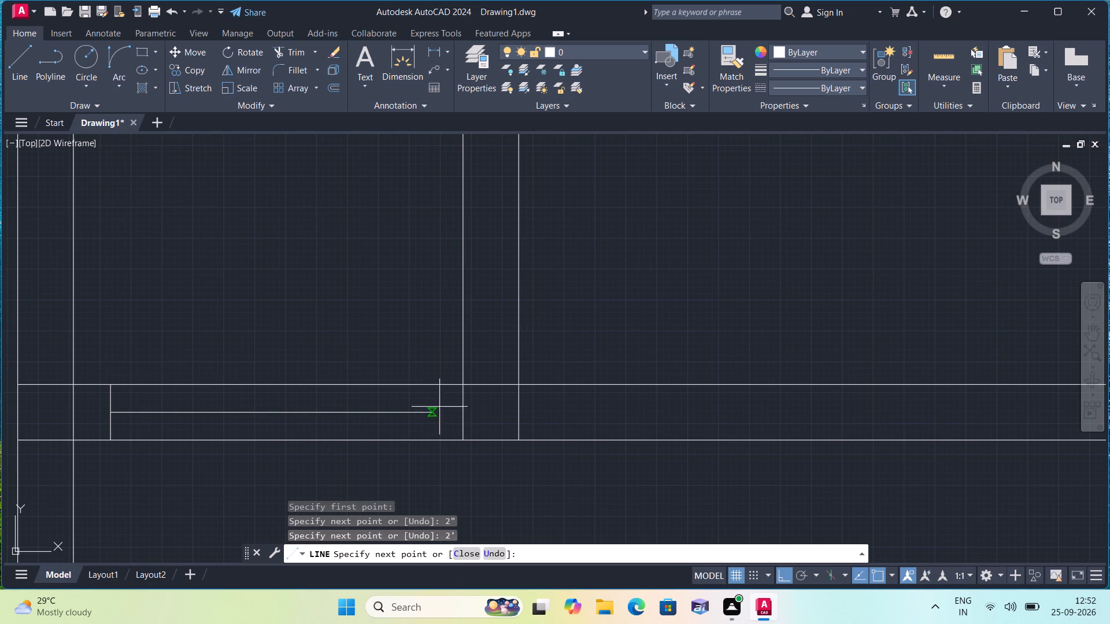
{"action": "type", "text": "2\""}
{"action": "key", "text": "space"}
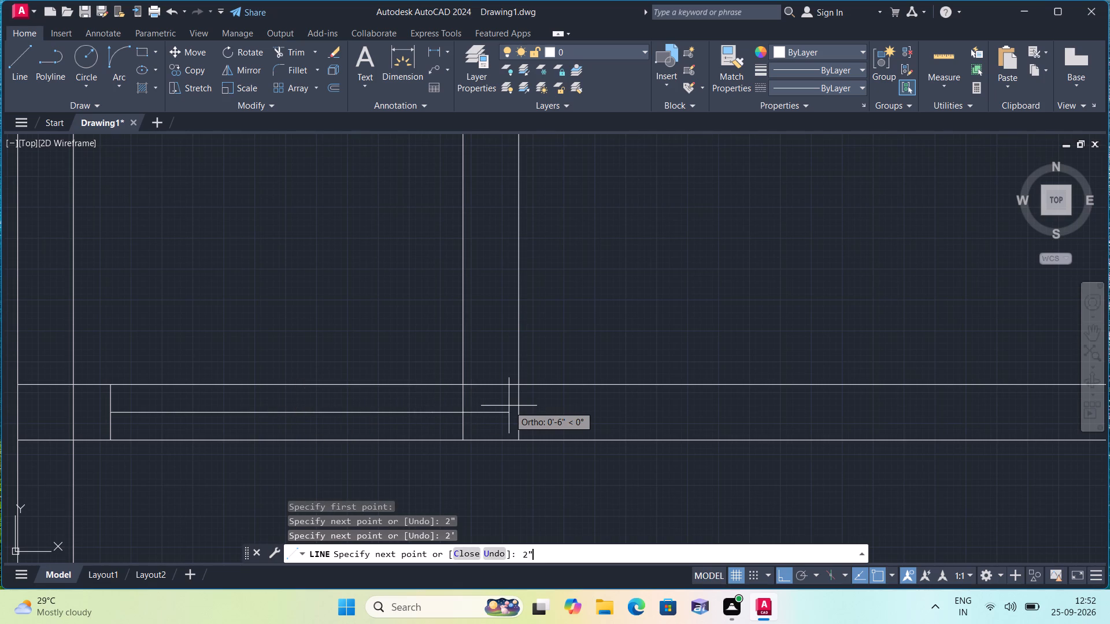
{"action": "key", "text": "Escape"}
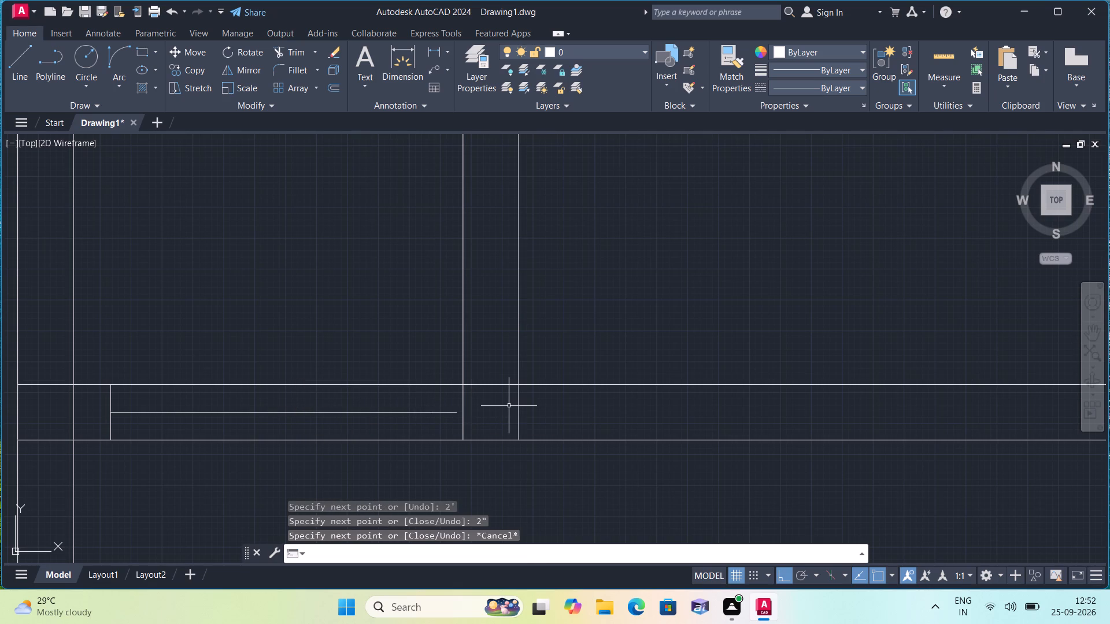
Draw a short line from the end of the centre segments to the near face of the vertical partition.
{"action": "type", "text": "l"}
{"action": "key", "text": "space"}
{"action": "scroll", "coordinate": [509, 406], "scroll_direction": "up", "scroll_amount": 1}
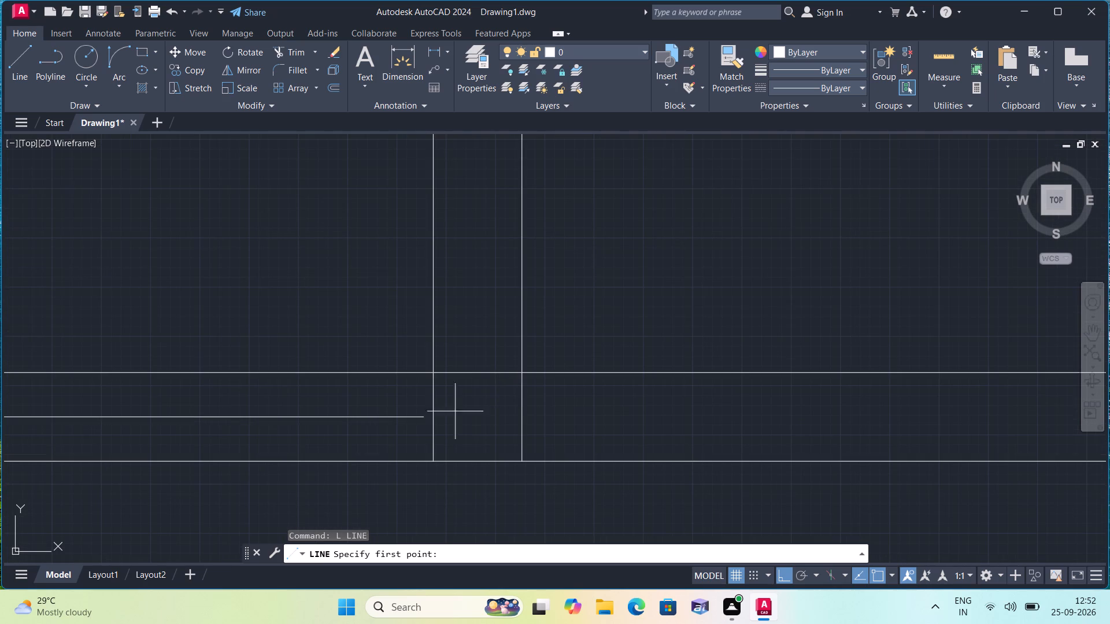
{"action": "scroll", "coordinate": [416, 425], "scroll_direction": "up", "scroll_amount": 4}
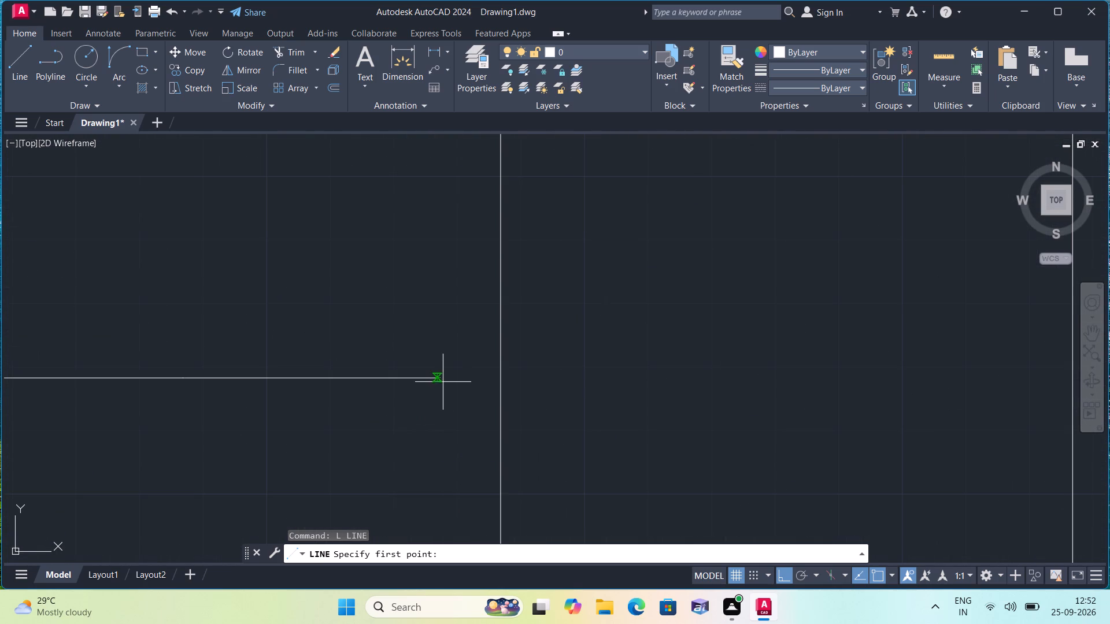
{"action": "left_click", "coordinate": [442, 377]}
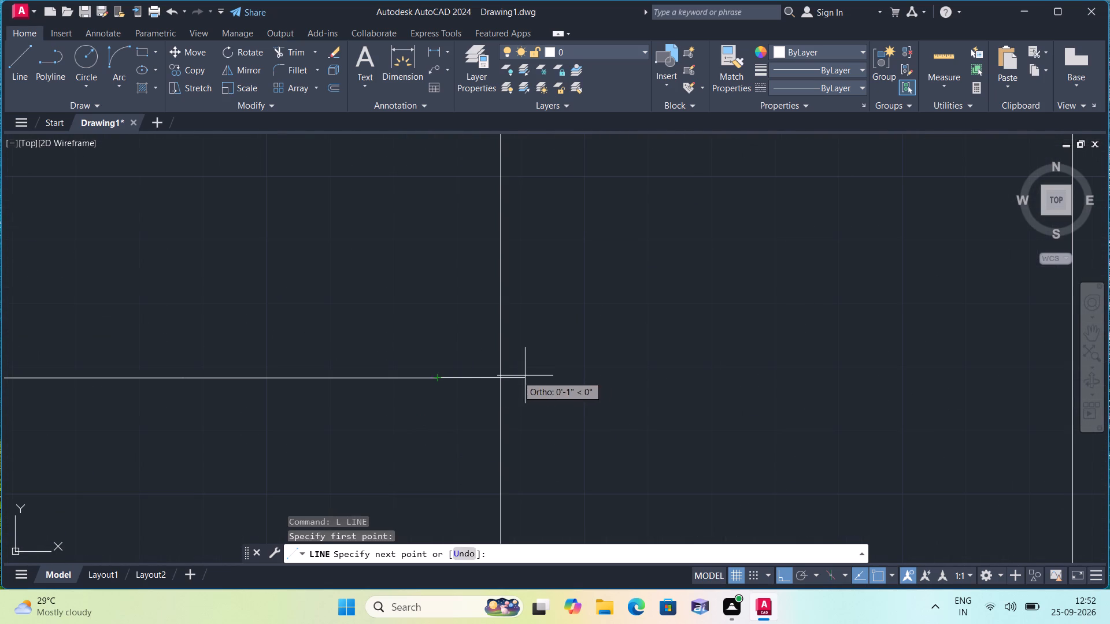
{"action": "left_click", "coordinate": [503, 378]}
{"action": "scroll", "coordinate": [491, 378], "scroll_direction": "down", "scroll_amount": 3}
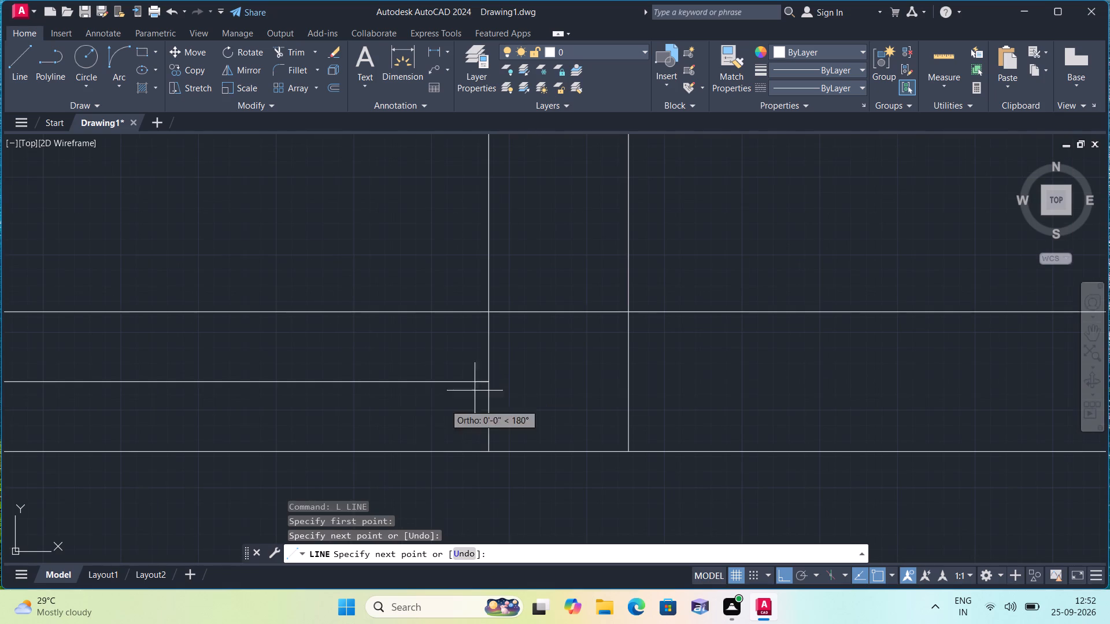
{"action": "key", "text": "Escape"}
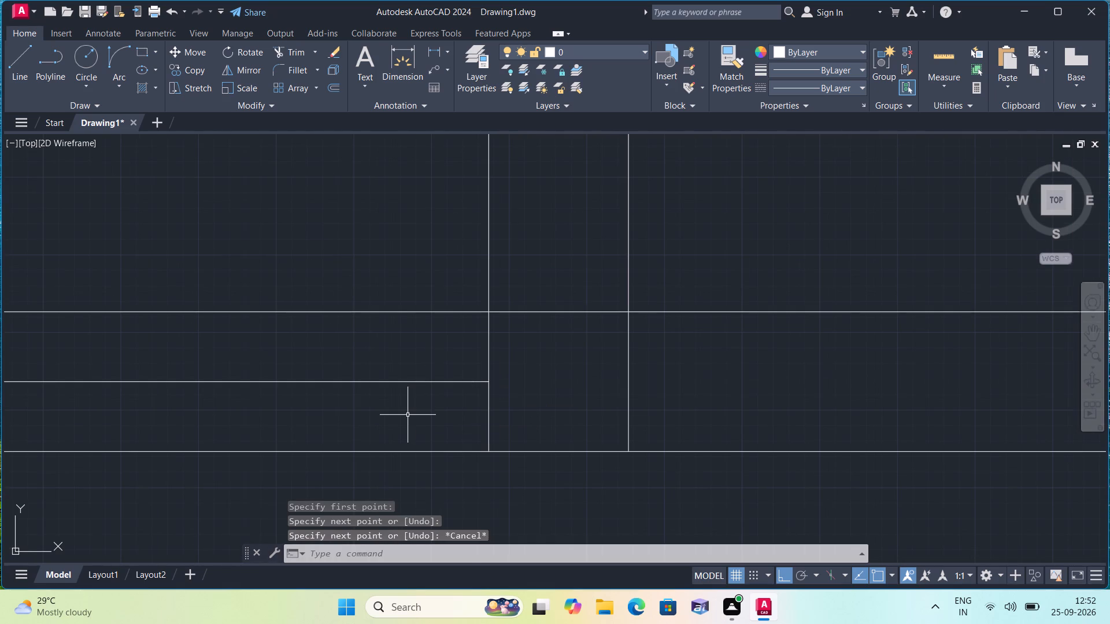
Erase the 2' middle segment and the 2" segment next to the vertical partition from the partition's centre line.
{"action": "scroll", "coordinate": [408, 415], "scroll_direction": "down", "scroll_amount": 1}
{"action": "middle_click_drag", "start_coordinate": [345, 414], "coordinate": [471, 468]}
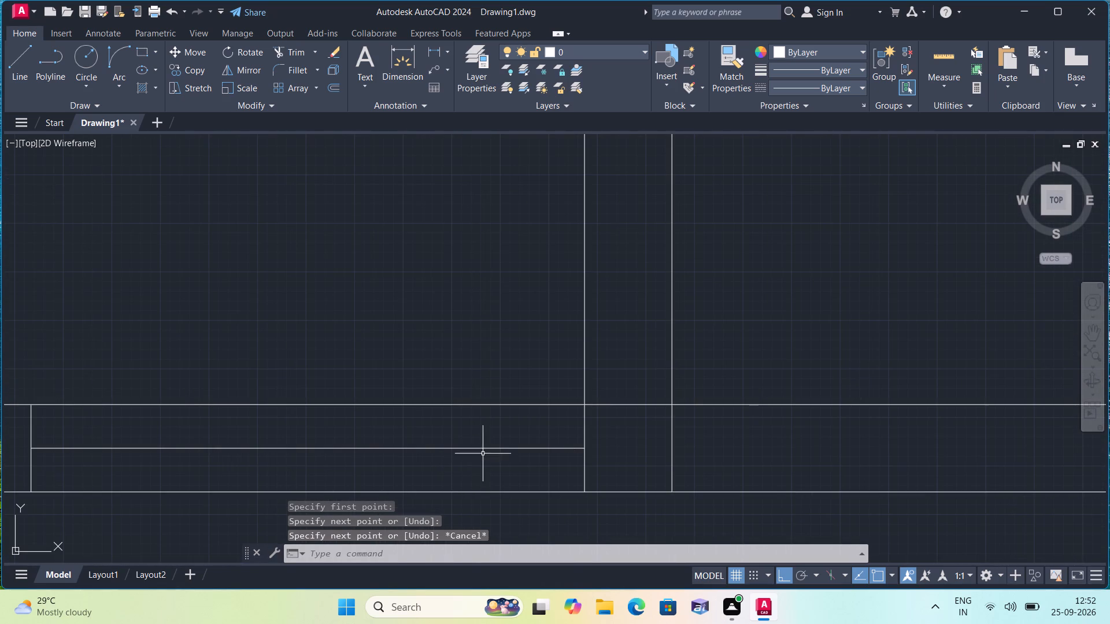
{"action": "left_click", "coordinate": [480, 457]}
{"action": "left_click", "coordinate": [465, 429]}
{"action": "key", "text": "Delete"}
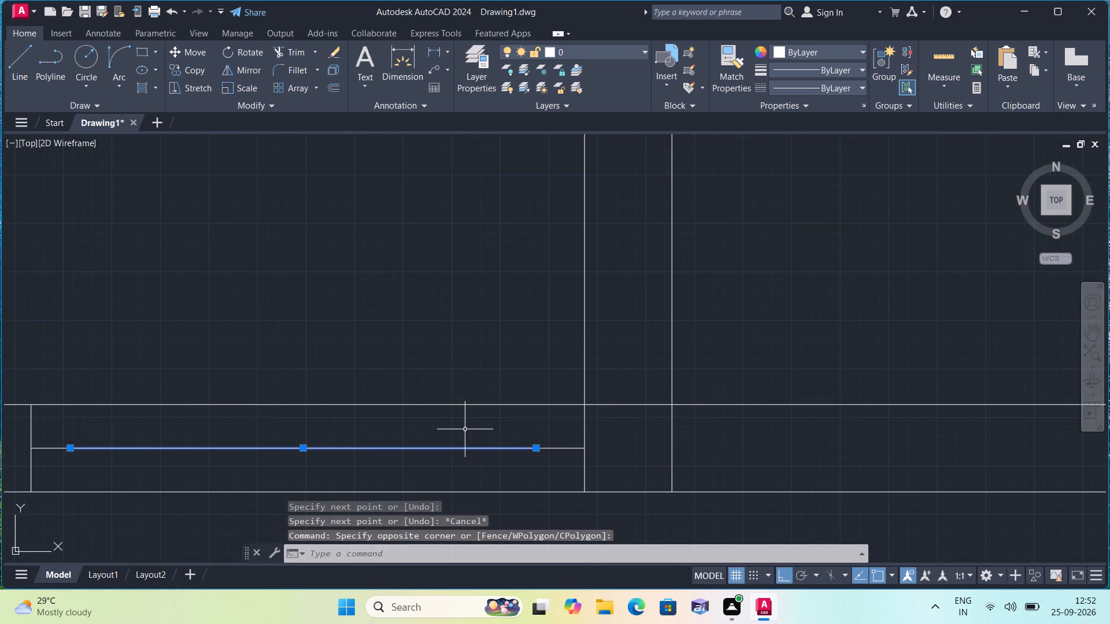
{"action": "scroll", "coordinate": [547, 463], "scroll_direction": "up", "scroll_amount": 1}
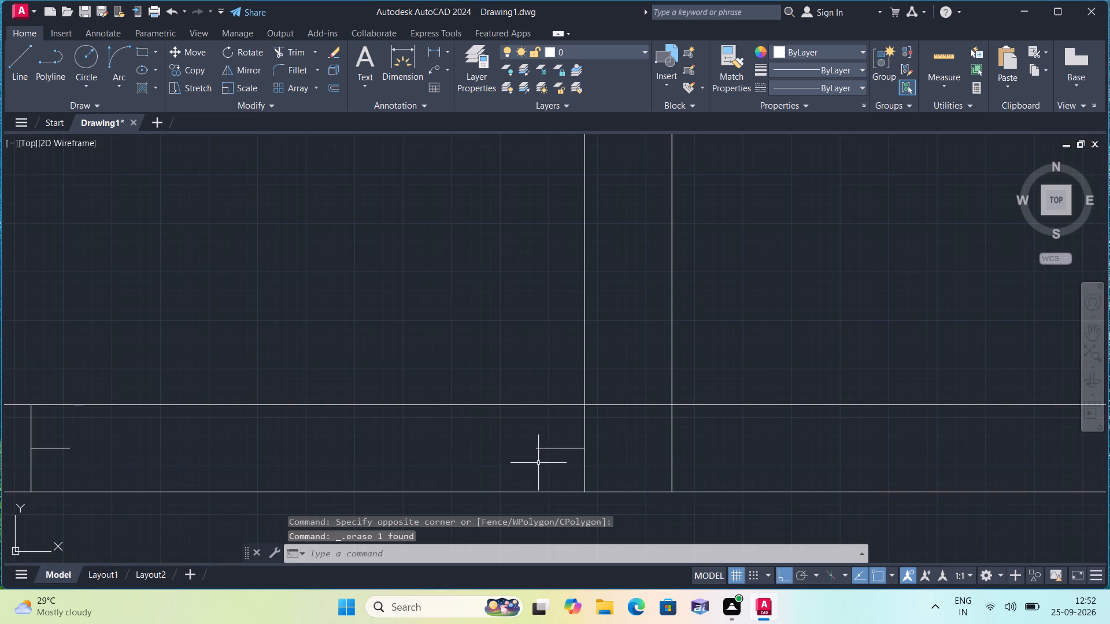
{"action": "left_click_drag", "start_coordinate": [551, 458], "coordinate": [549, 452]}
{"action": "left_click", "coordinate": [541, 420]}
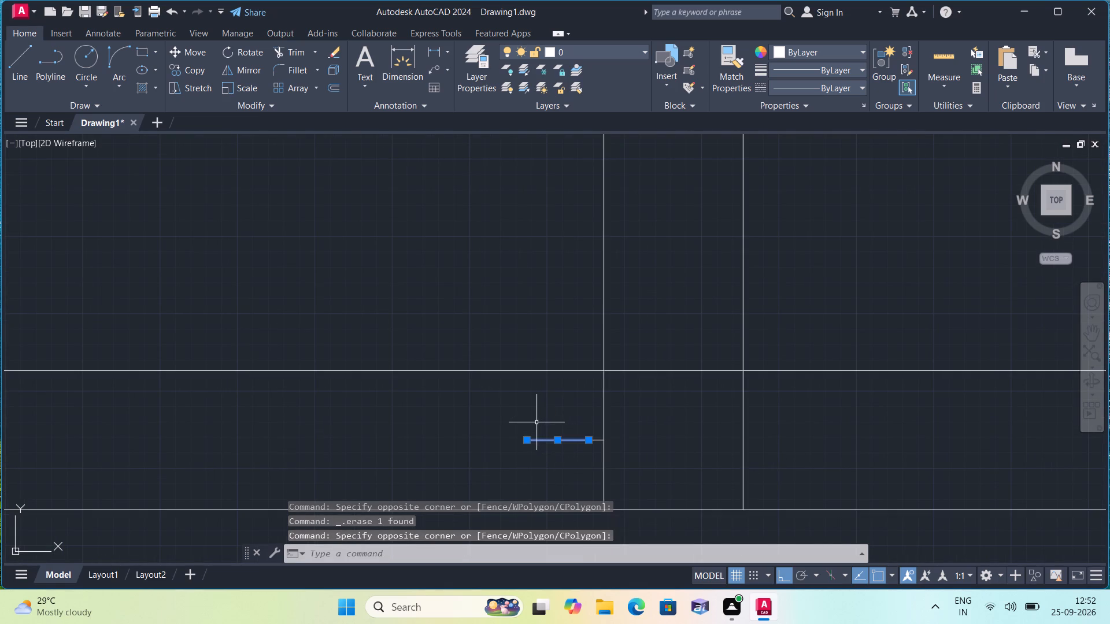
{"action": "key", "text": "Delete"}
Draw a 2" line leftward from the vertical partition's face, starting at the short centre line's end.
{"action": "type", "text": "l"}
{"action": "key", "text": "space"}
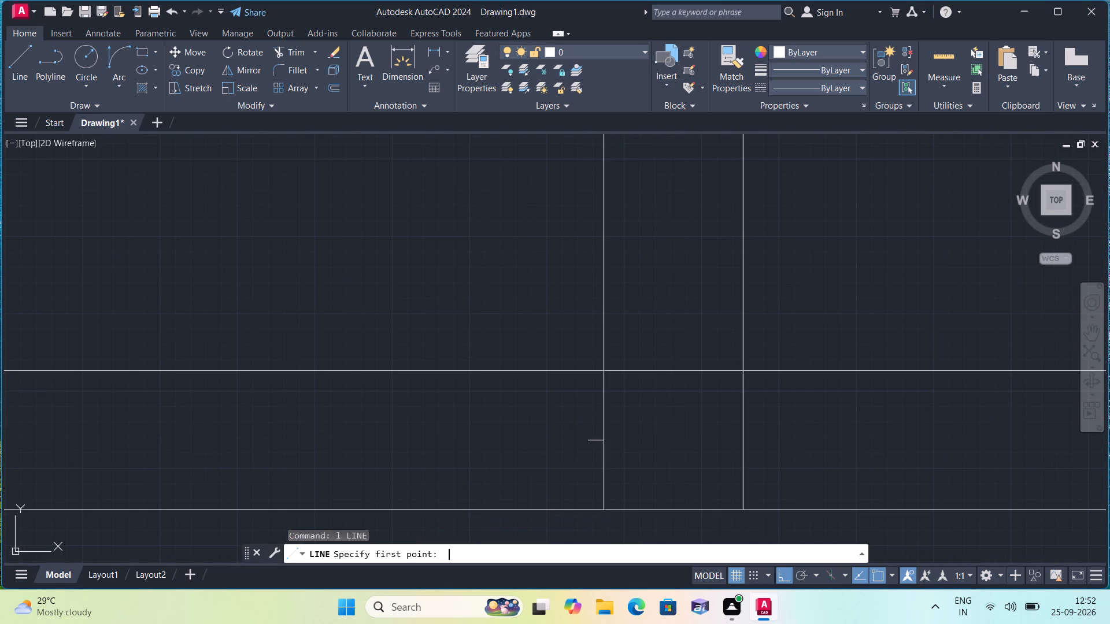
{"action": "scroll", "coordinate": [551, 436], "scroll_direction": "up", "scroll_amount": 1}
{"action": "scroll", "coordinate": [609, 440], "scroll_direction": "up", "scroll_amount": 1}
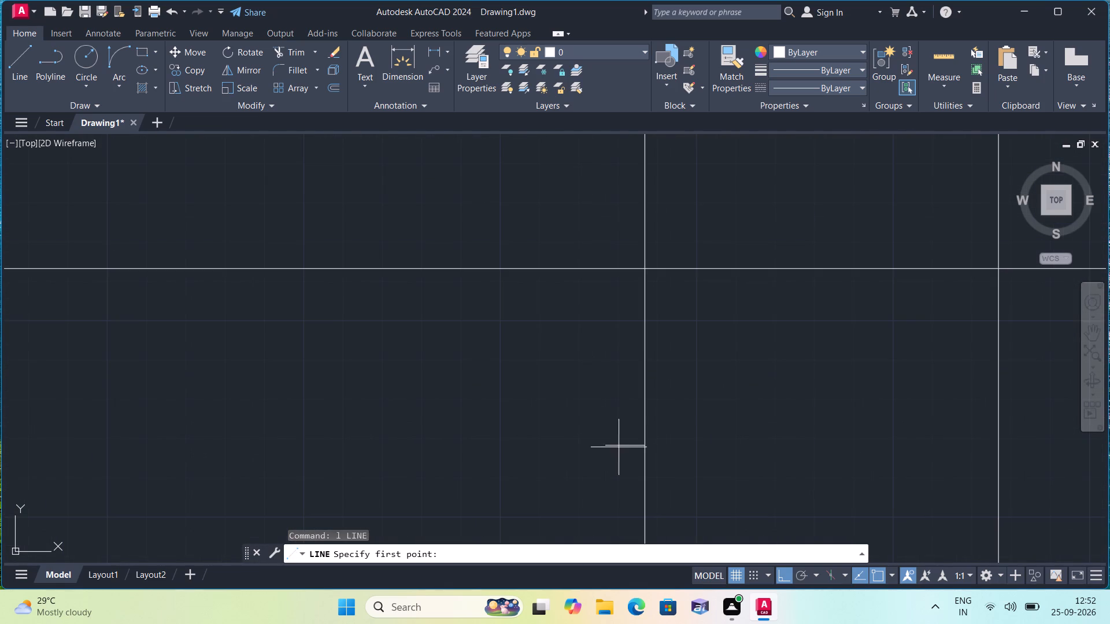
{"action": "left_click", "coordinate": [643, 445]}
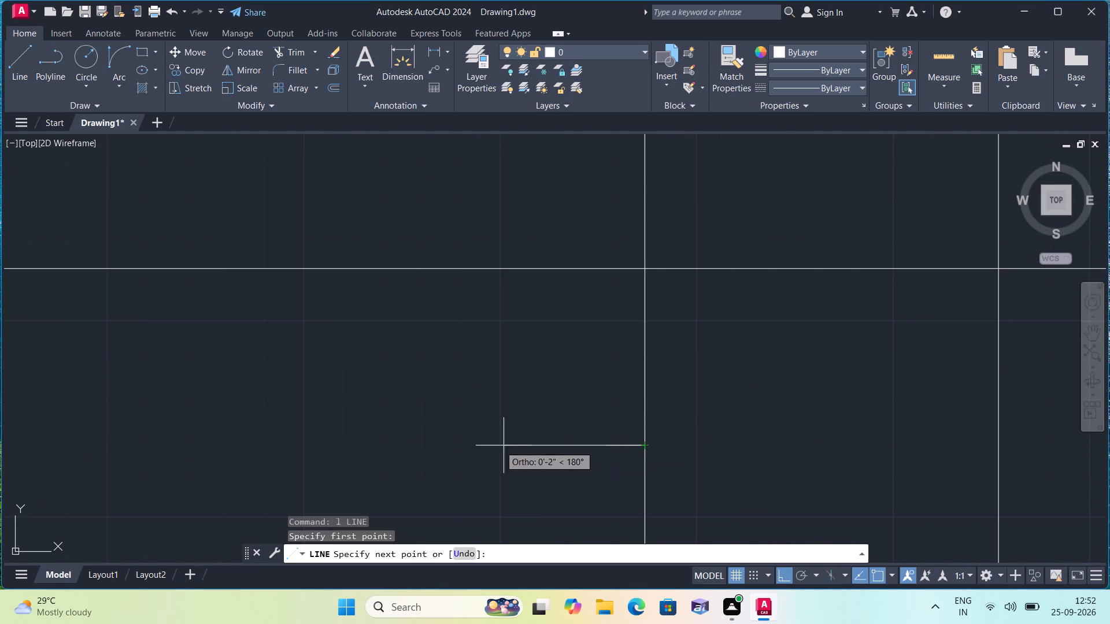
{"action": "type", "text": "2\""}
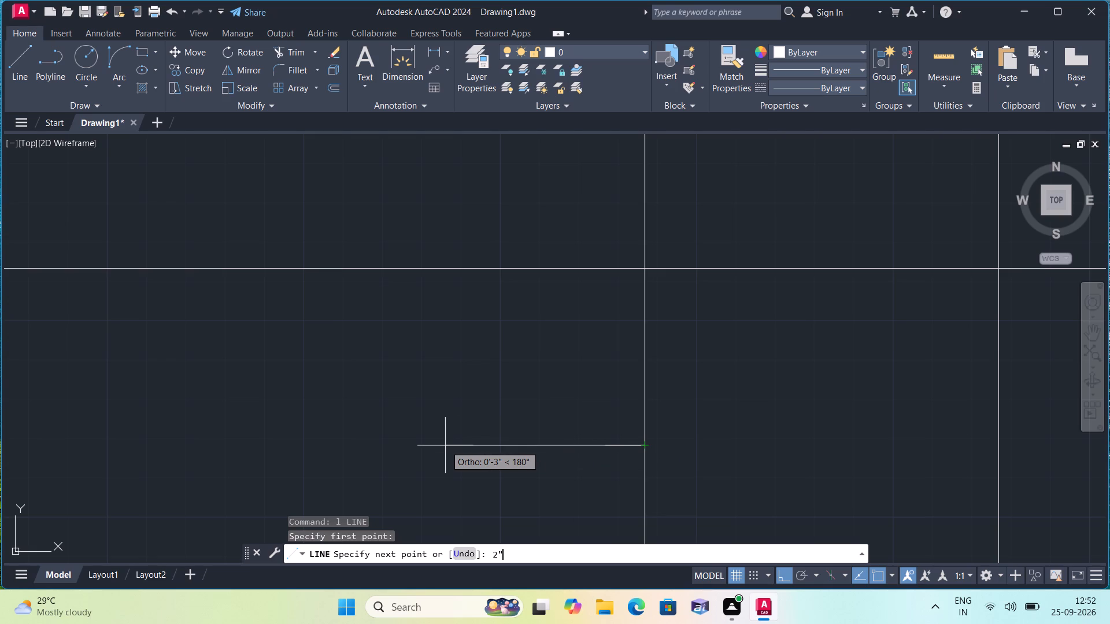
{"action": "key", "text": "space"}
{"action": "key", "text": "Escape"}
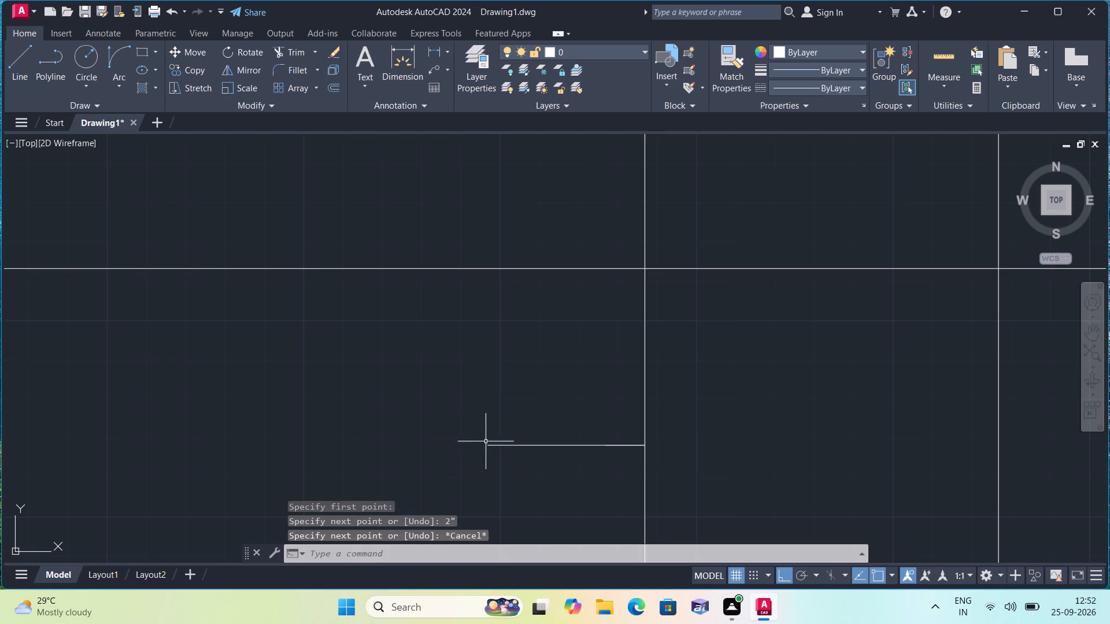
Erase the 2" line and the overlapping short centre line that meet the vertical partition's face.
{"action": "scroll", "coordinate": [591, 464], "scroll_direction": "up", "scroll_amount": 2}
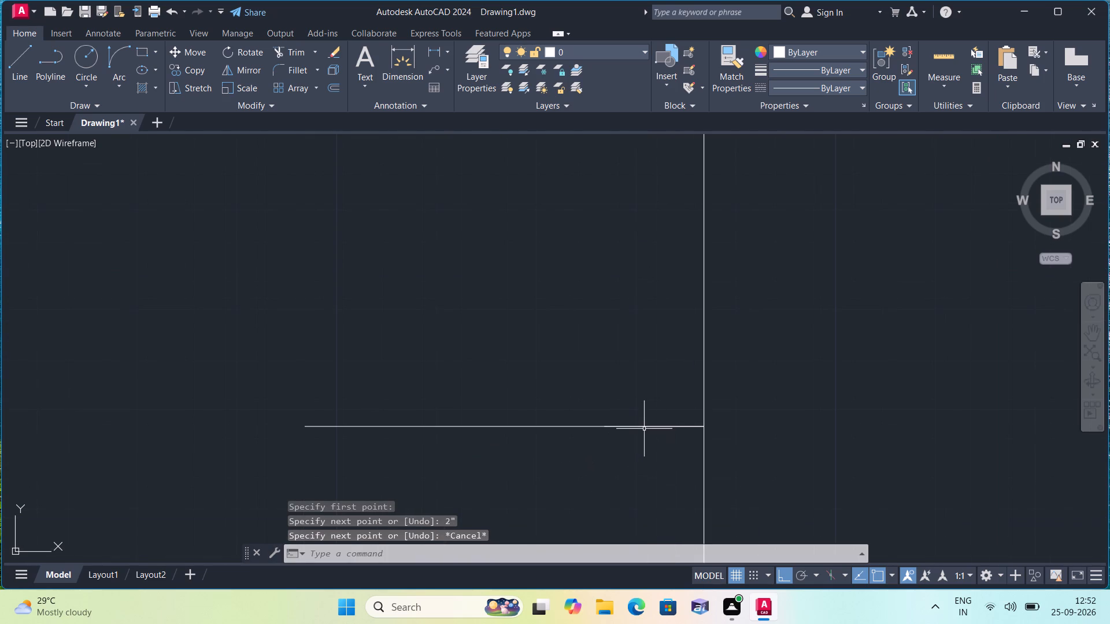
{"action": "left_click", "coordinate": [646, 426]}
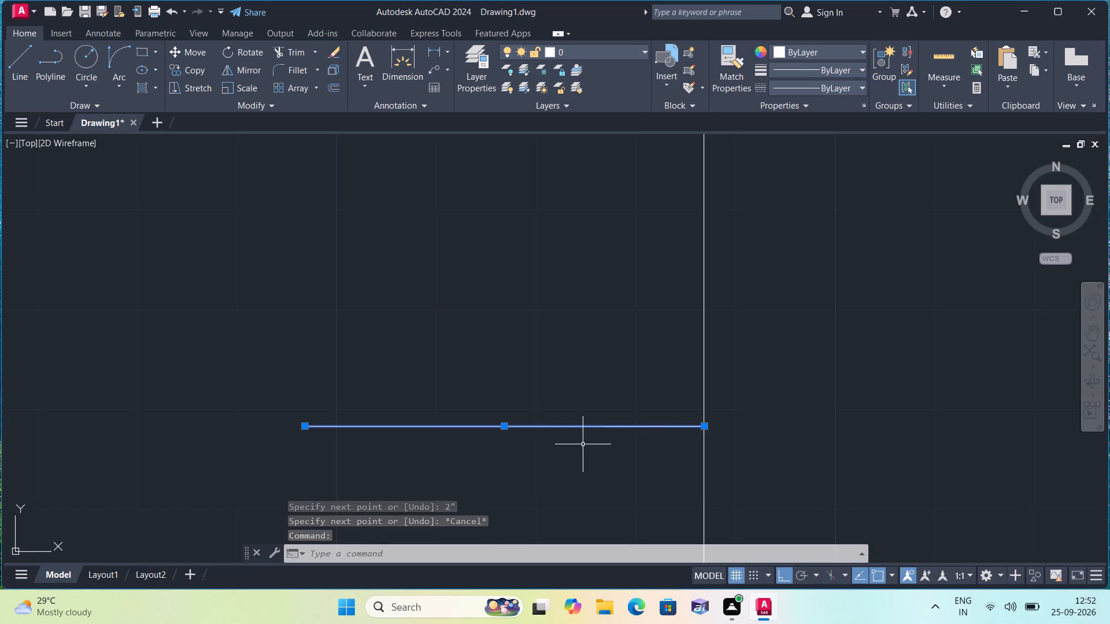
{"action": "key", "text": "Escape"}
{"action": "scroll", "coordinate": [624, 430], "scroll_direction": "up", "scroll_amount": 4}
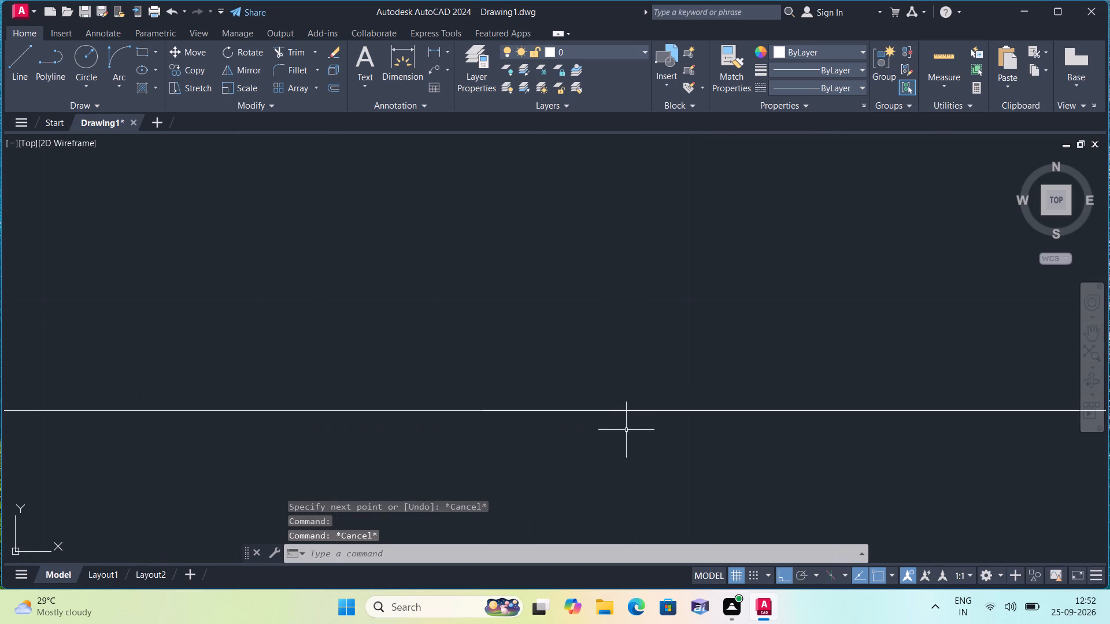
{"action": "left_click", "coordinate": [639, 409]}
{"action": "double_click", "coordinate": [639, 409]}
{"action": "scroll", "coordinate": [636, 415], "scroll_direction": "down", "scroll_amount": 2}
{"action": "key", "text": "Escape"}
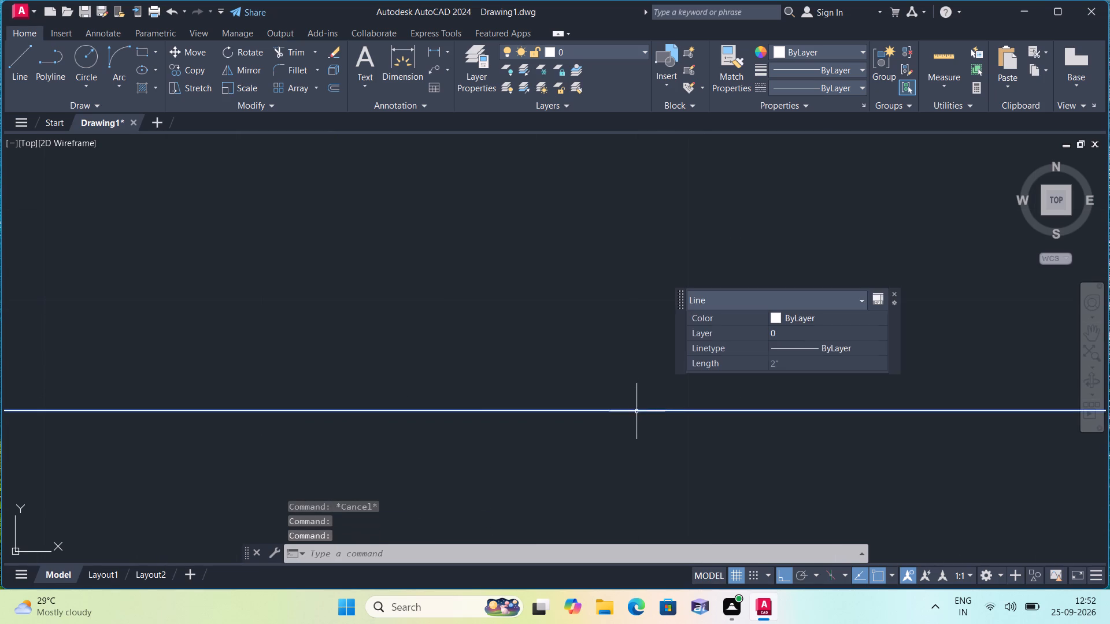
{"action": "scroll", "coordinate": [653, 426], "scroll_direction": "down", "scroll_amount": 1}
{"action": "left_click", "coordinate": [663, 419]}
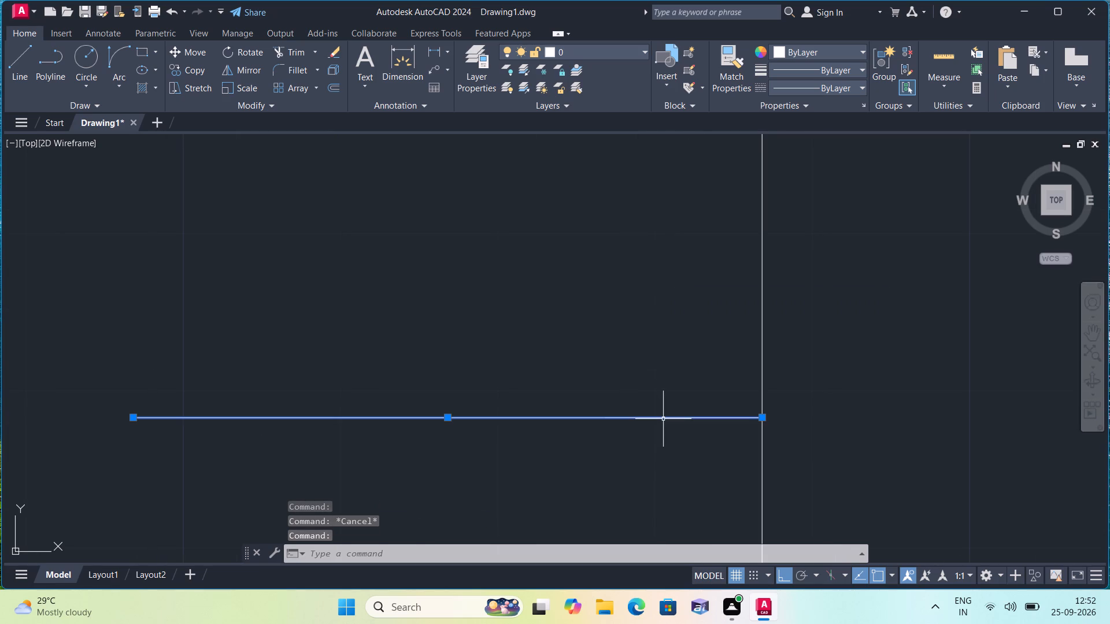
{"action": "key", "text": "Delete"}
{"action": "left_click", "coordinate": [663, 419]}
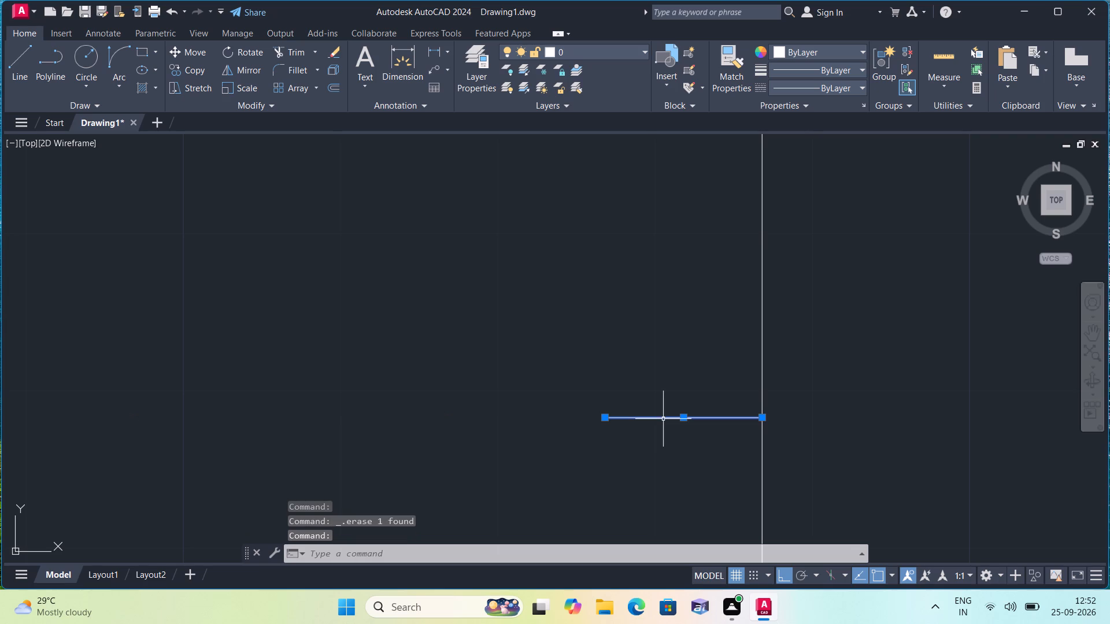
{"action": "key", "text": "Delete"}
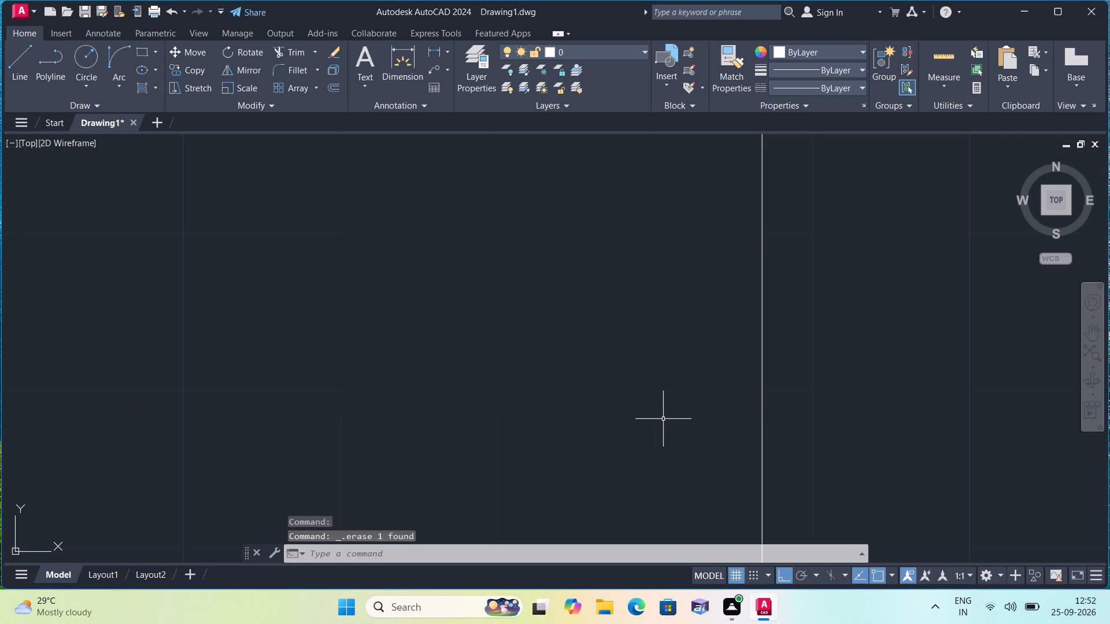
Draw a centre line from the end of the 2" stub at the jamb to the near face of the vertical partition.
{"action": "type", "text": "l"}
{"action": "key", "text": "space"}
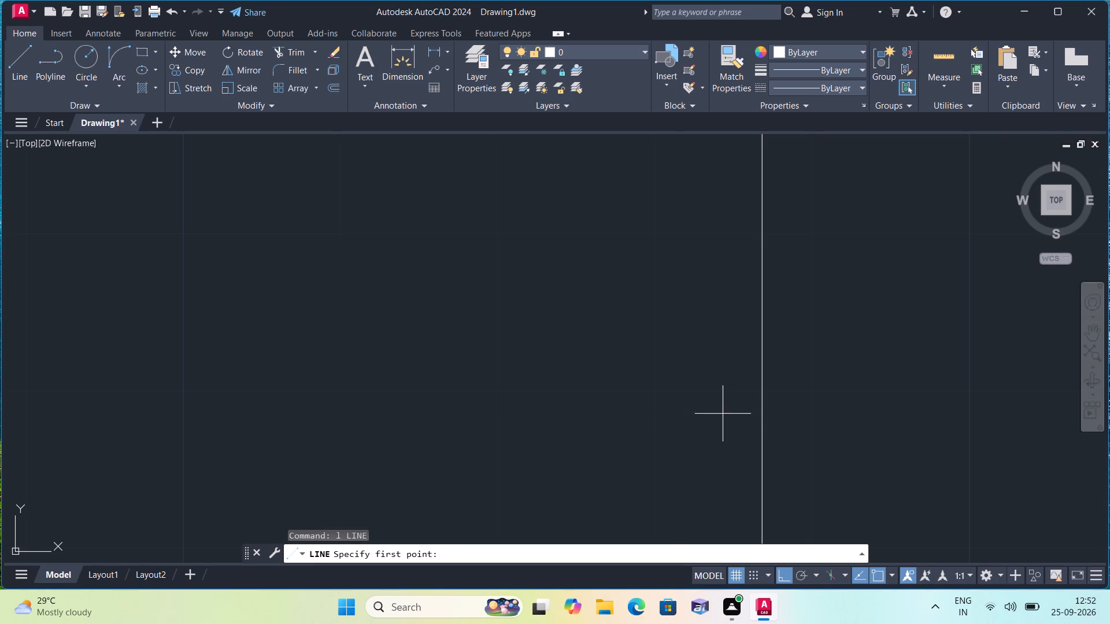
{"action": "scroll", "coordinate": [618, 400], "scroll_direction": "down", "scroll_amount": 3}
{"action": "scroll", "coordinate": [386, 426], "scroll_direction": "down", "scroll_amount": 2}
{"action": "middle_click_drag", "start_coordinate": [291, 437], "coordinate": [409, 439]}
{"action": "scroll", "coordinate": [291, 437], "scroll_direction": "down", "scroll_amount": 1}
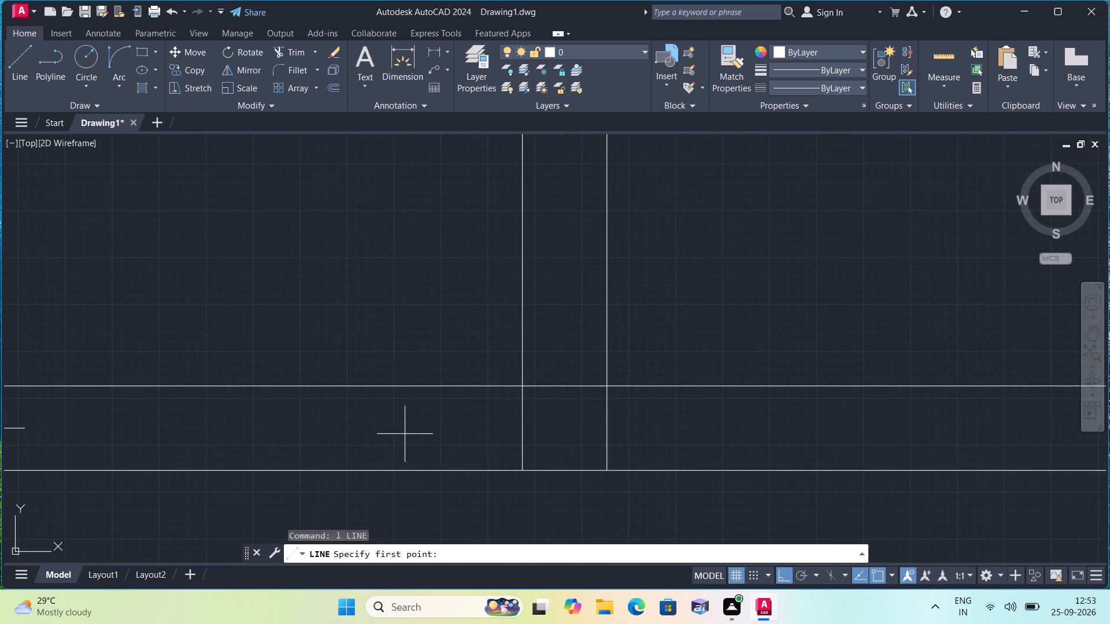
{"action": "left_click", "coordinate": [29, 430]}
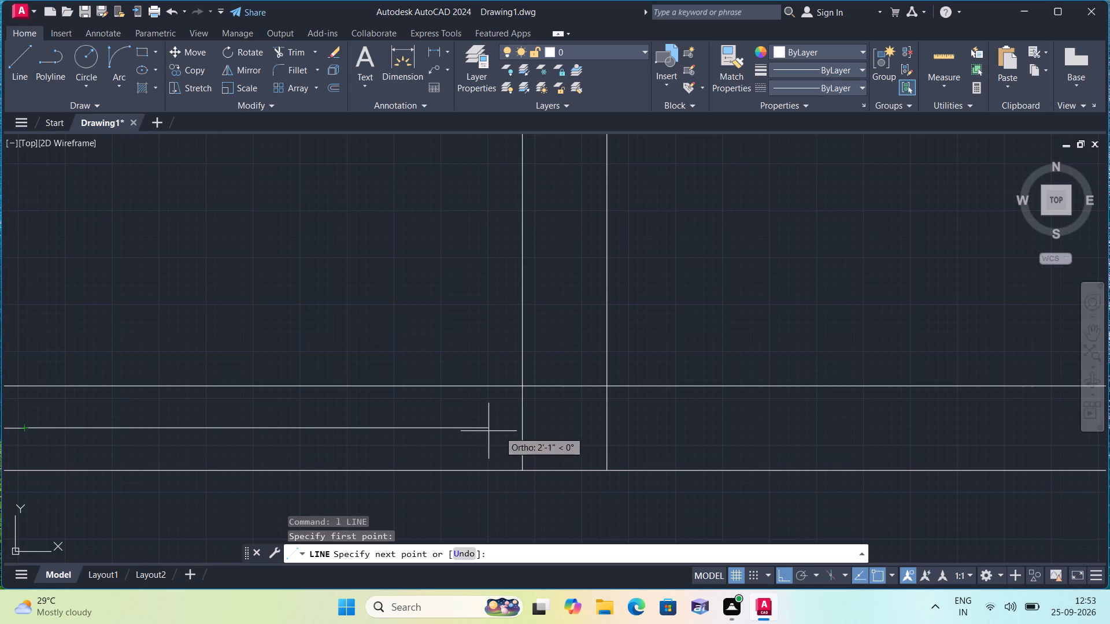
{"action": "left_click", "coordinate": [520, 428]}
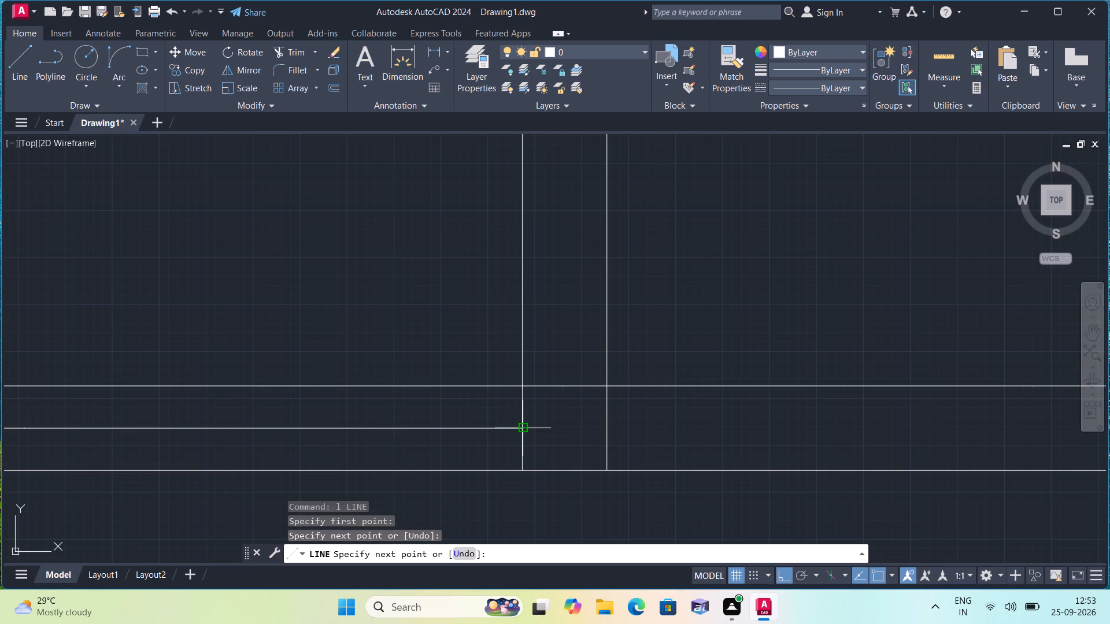
{"action": "key", "text": "space"}
Draw a 2" line leftward along the partition's centre line, starting at the near face of the vertical partition.
{"action": "key", "text": "space"}
{"action": "scroll", "coordinate": [520, 428], "scroll_direction": "up", "scroll_amount": 2}
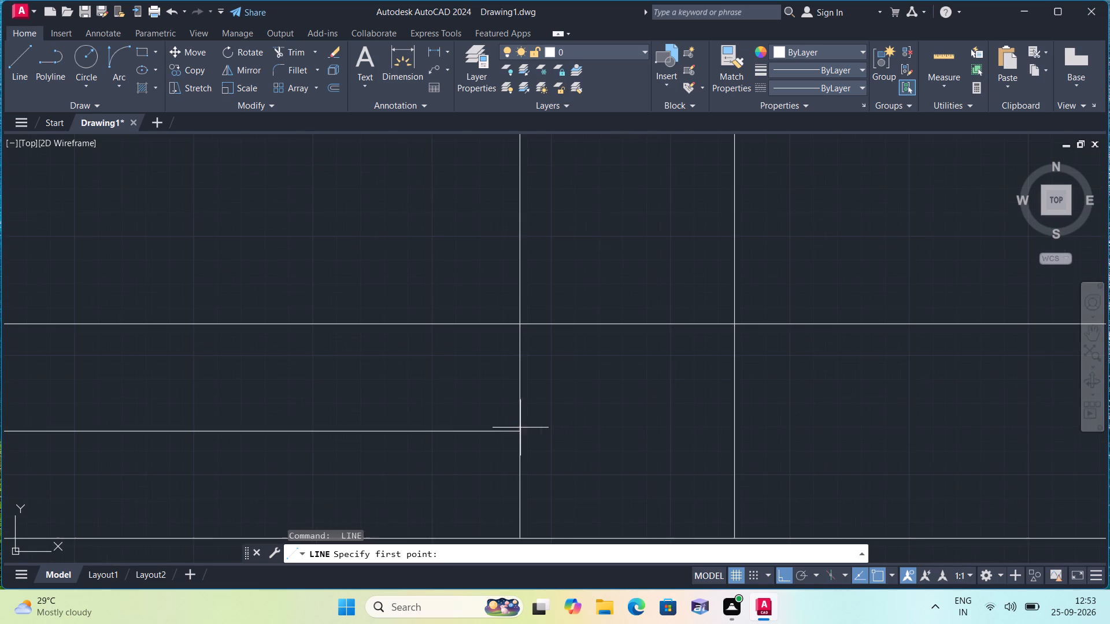
{"action": "left_click", "coordinate": [518, 434]}
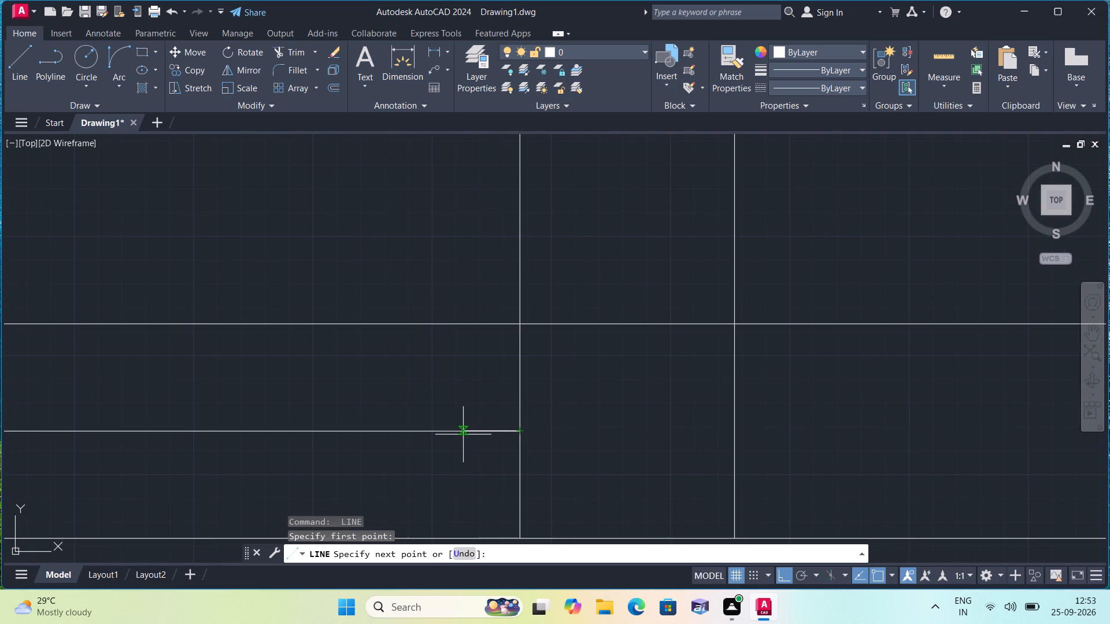
{"action": "type", "text": "2\""}
{"action": "key", "text": "space"}
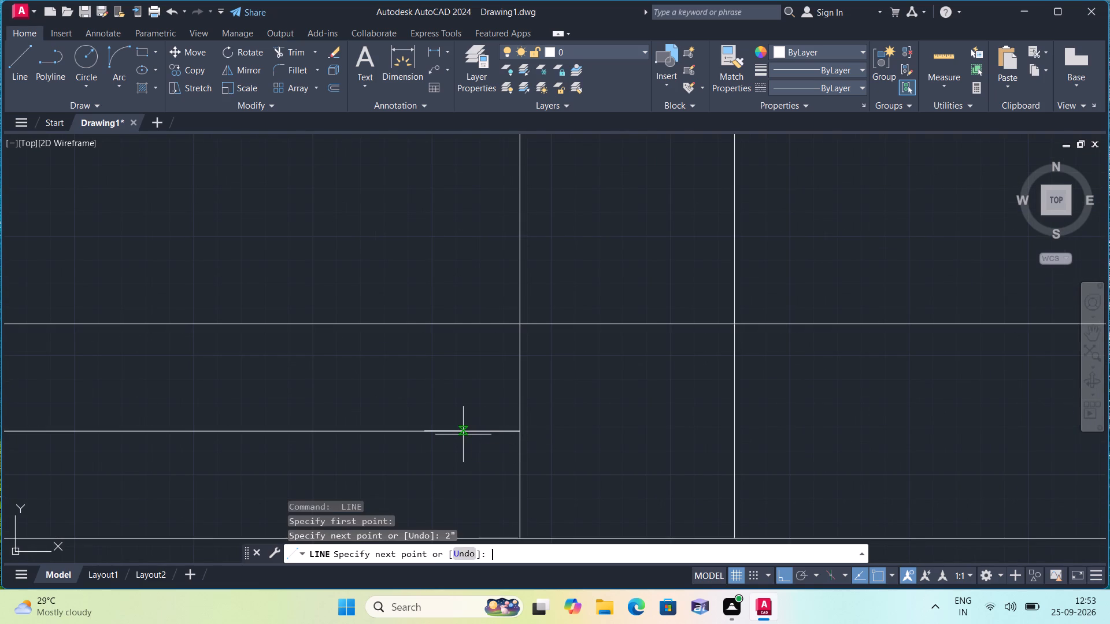
{"action": "key", "text": "Escape"}
Erase the long centre line spanning the door opening, keeping the 2" stubs at both ends.
{"action": "scroll", "coordinate": [463, 434], "scroll_direction": "down", "scroll_amount": 2}
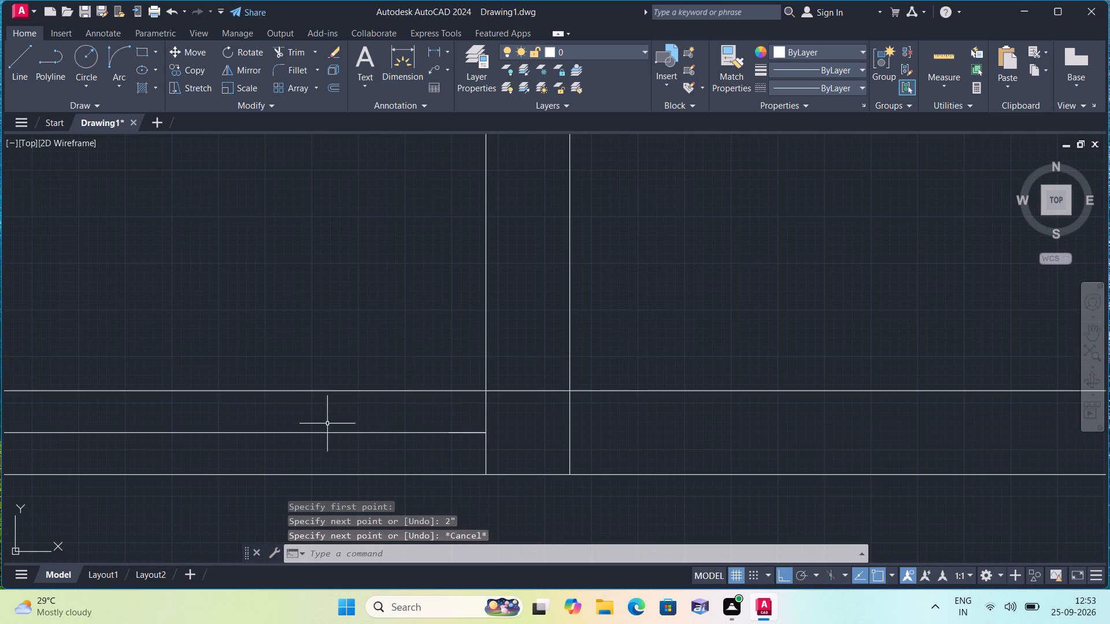
{"action": "left_click", "coordinate": [279, 431]}
{"action": "scroll", "coordinate": [279, 432], "scroll_direction": "down", "scroll_amount": 2}
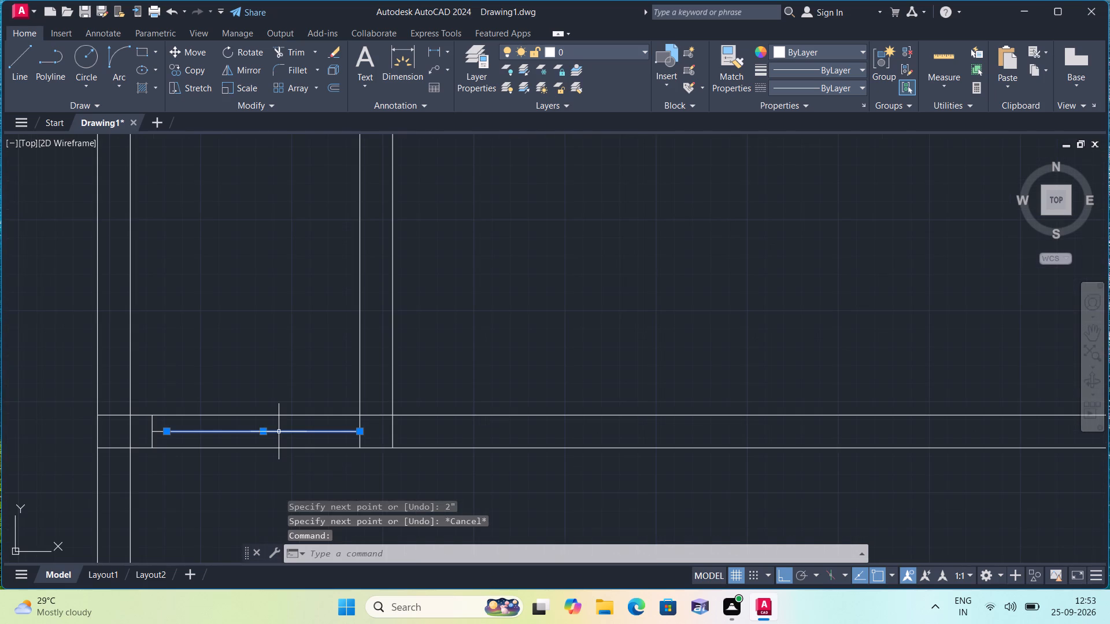
{"action": "key", "text": "Delete"}
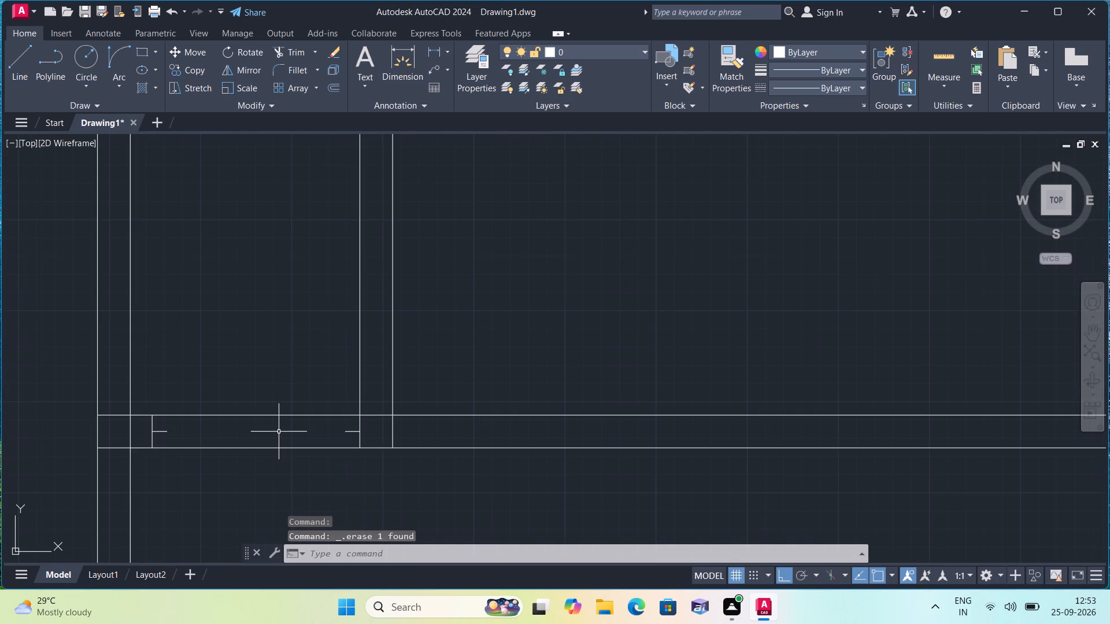
{"action": "key", "text": "l"}
{"action": "key", "text": "Escape"}
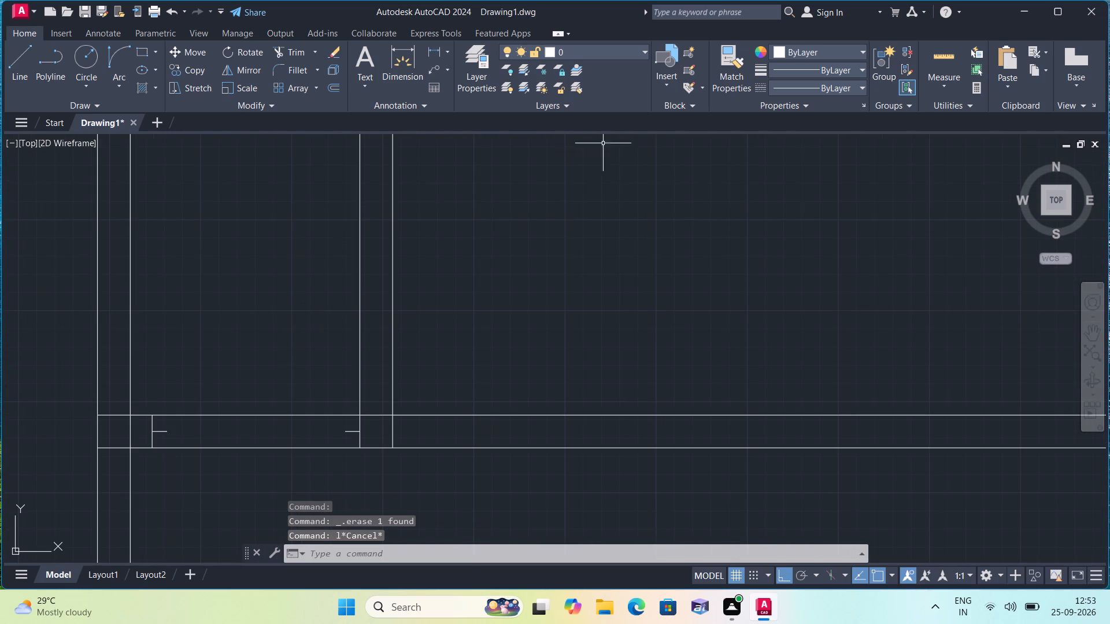
Measure the clear distance between the two 2" stub ends with a linear dimension, without placing it.
{"action": "left_click", "coordinate": [446, 50]}
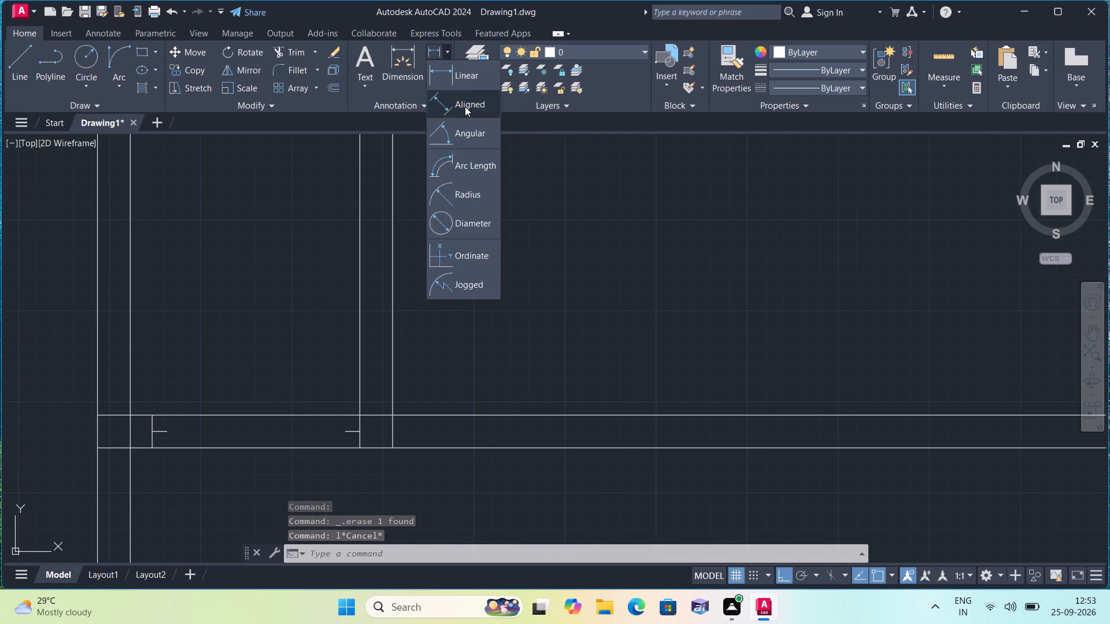
{"action": "left_click", "coordinate": [466, 74]}
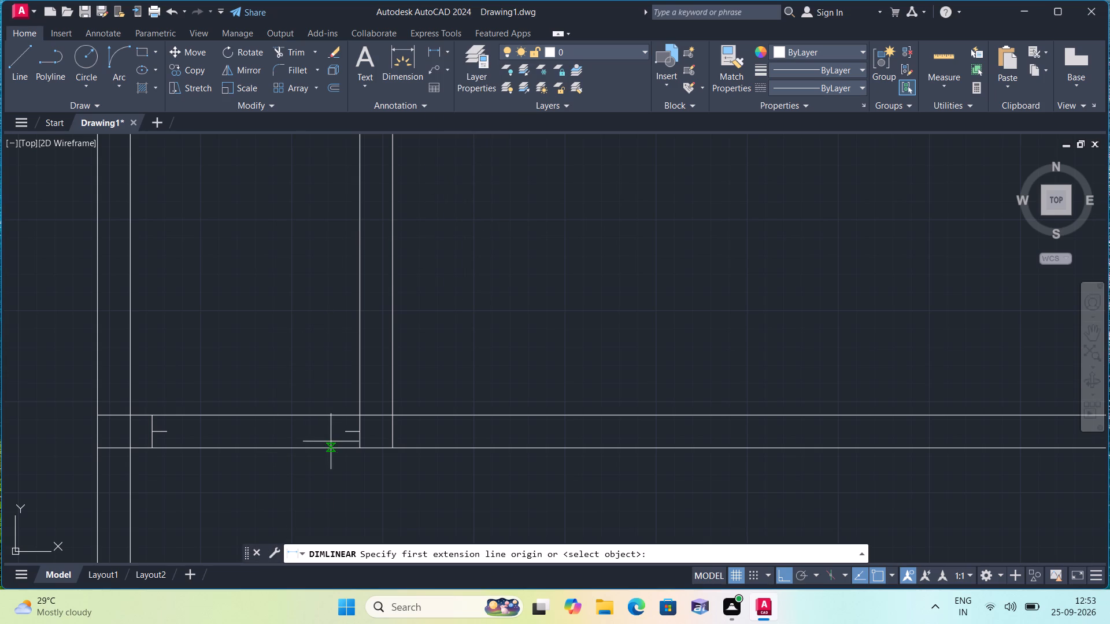
{"action": "left_click", "coordinate": [343, 433]}
{"action": "scroll", "coordinate": [153, 427], "scroll_direction": "up", "scroll_amount": 2}
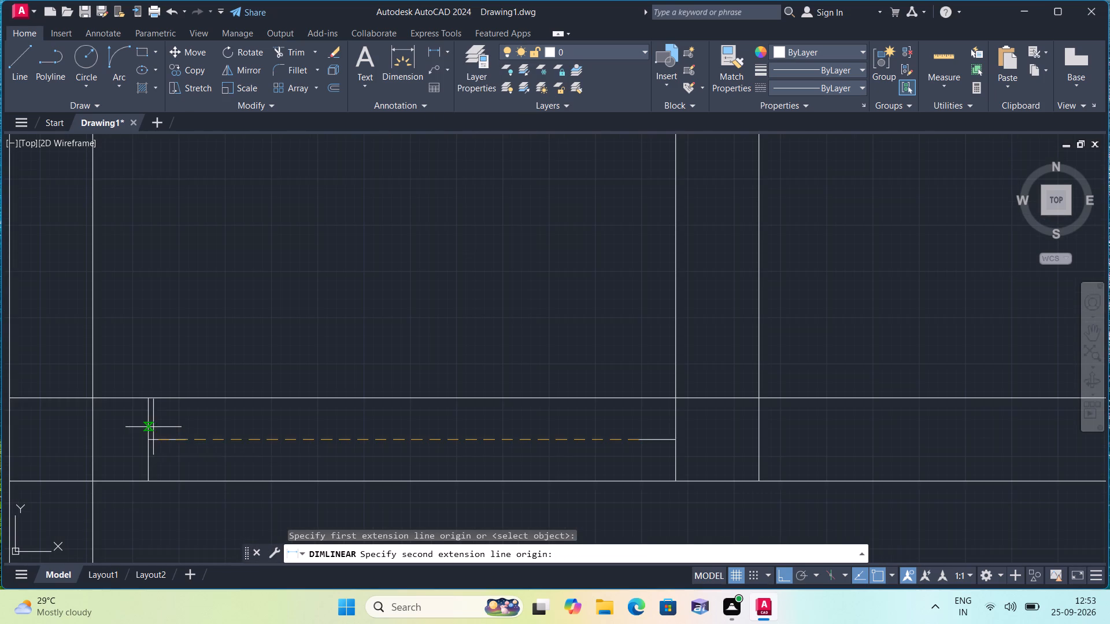
{"action": "left_click", "coordinate": [176, 438]}
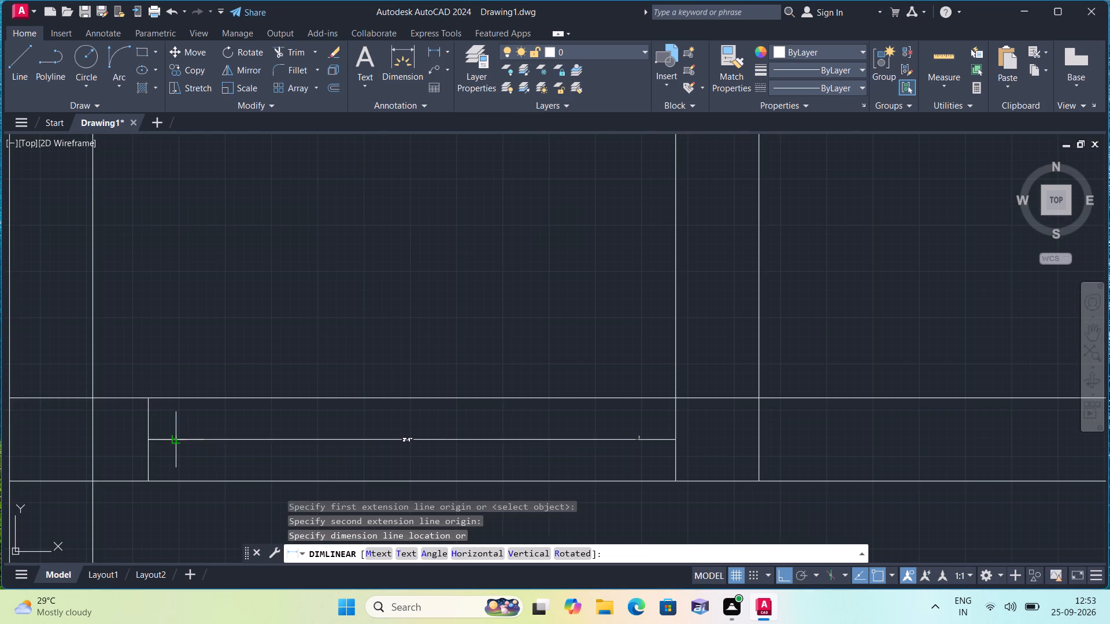
{"action": "scroll", "coordinate": [202, 438], "scroll_direction": "up", "scroll_amount": 1}
{"action": "scroll", "coordinate": [202, 438], "scroll_direction": "down", "scroll_amount": 2}
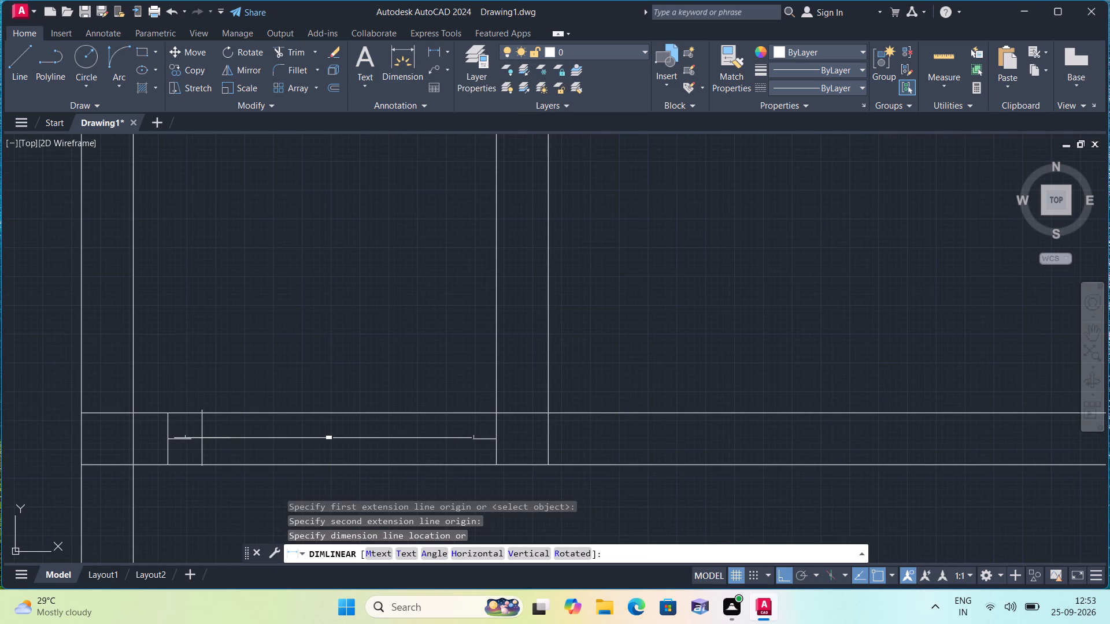
{"action": "key", "text": "Escape"}
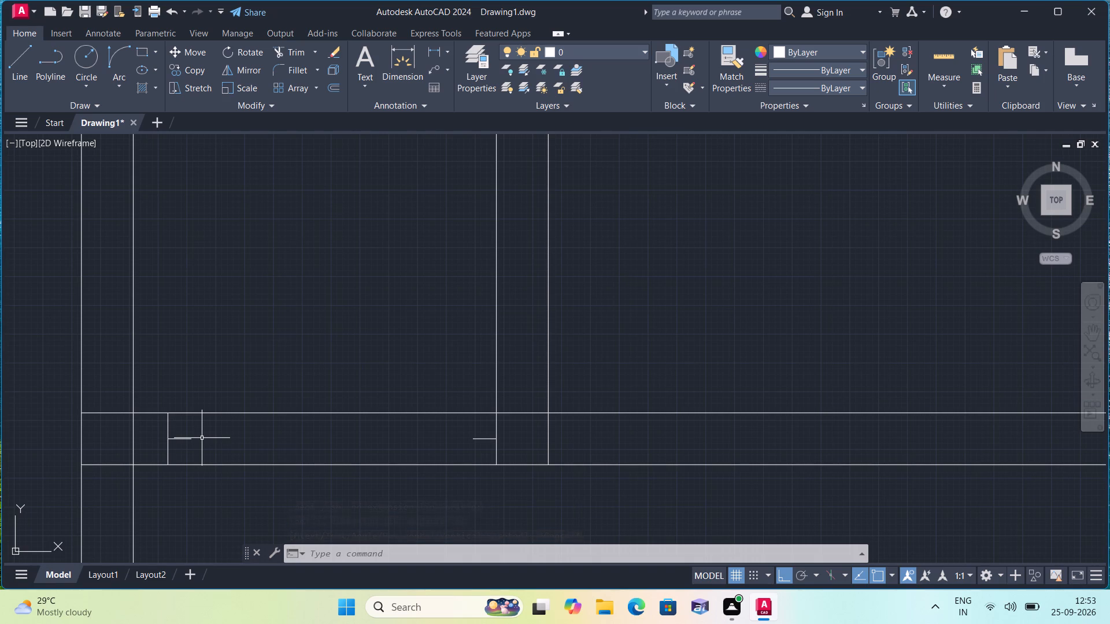
Draw a 2'1" door leaf line straight down from the end of the 2" stub at the jamb.
{"action": "type", "text": "l"}
{"action": "key", "text": "space"}
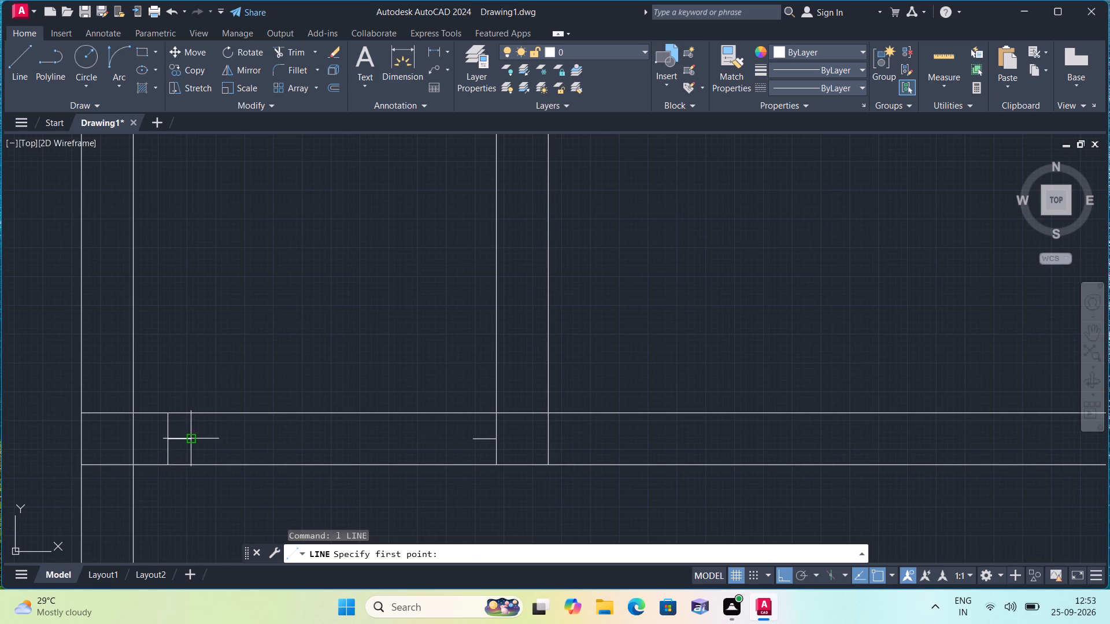
{"action": "left_click", "coordinate": [191, 438]}
{"action": "scroll", "coordinate": [212, 486], "scroll_direction": "down", "scroll_amount": 1}
{"action": "middle_click_drag", "start_coordinate": [208, 485], "coordinate": [227, 349]}
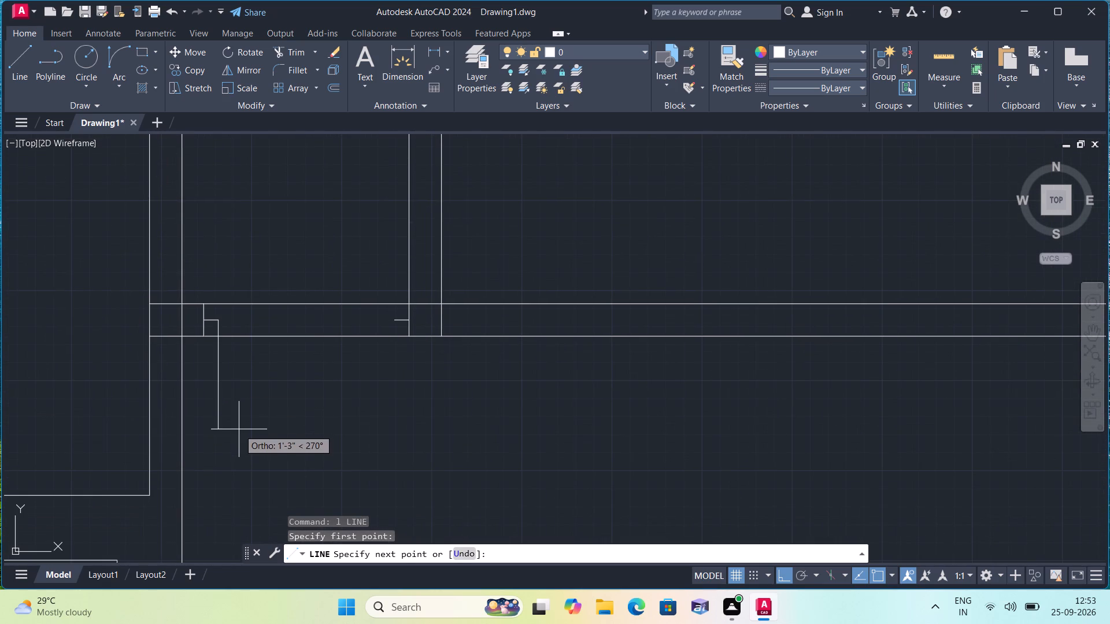
{"action": "type", "text": "2'1\""}
{"action": "key", "text": "space"}
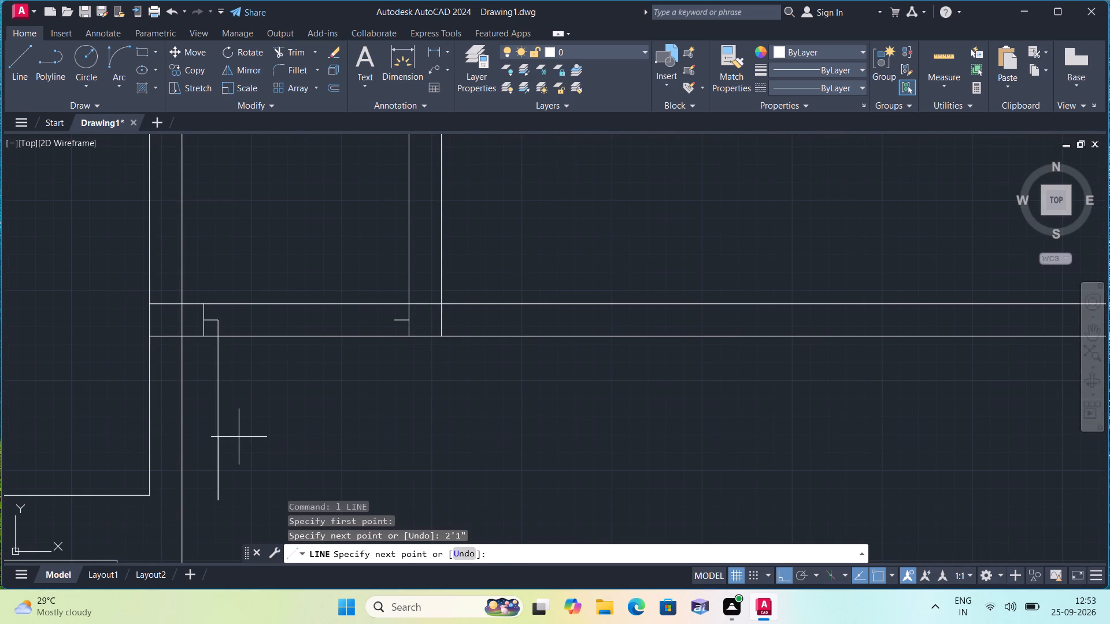
{"action": "key", "text": "Escape"}
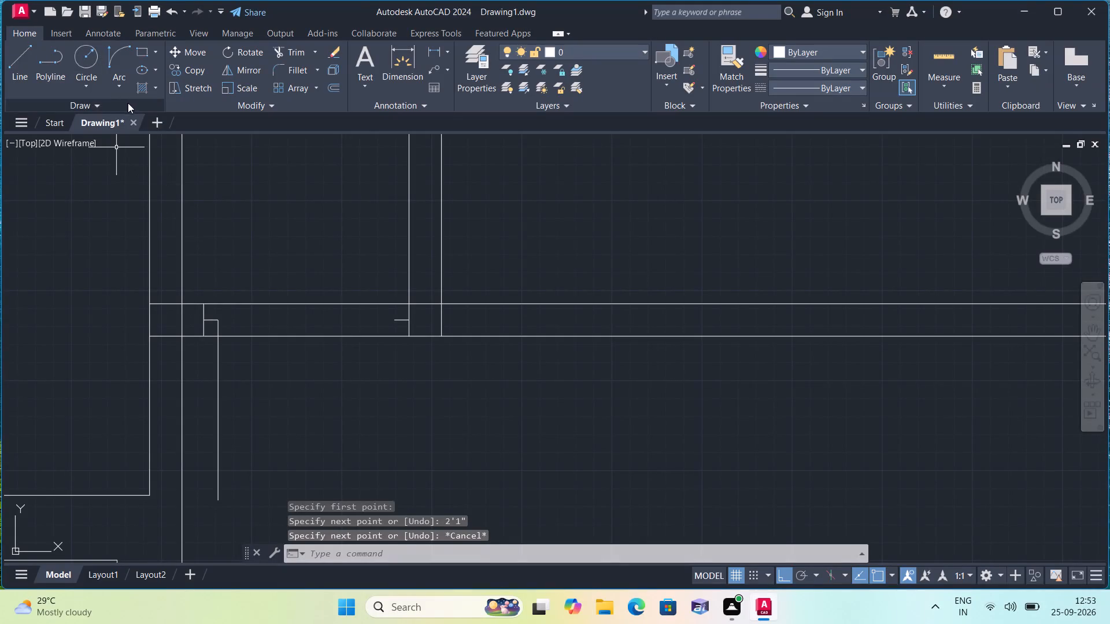
Draw the door swing with a Start, End, Direction arc from the leaf's lower end to the opposite stub's end.
{"action": "left_click", "coordinate": [121, 90]}
{"action": "left_click", "coordinate": [164, 259]}
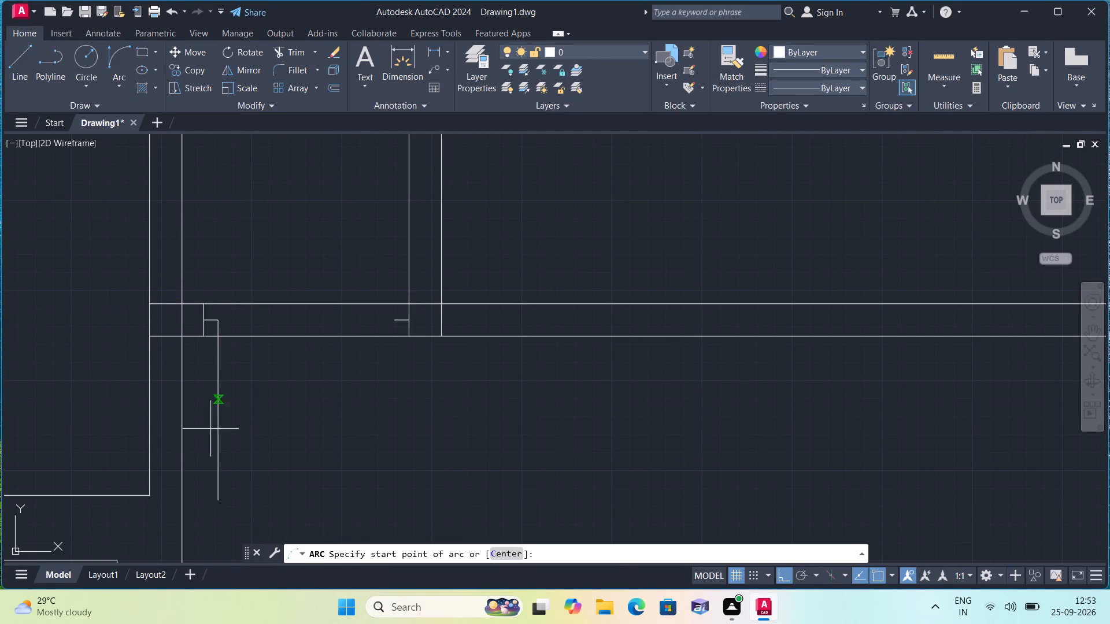
{"action": "left_click", "coordinate": [217, 502]}
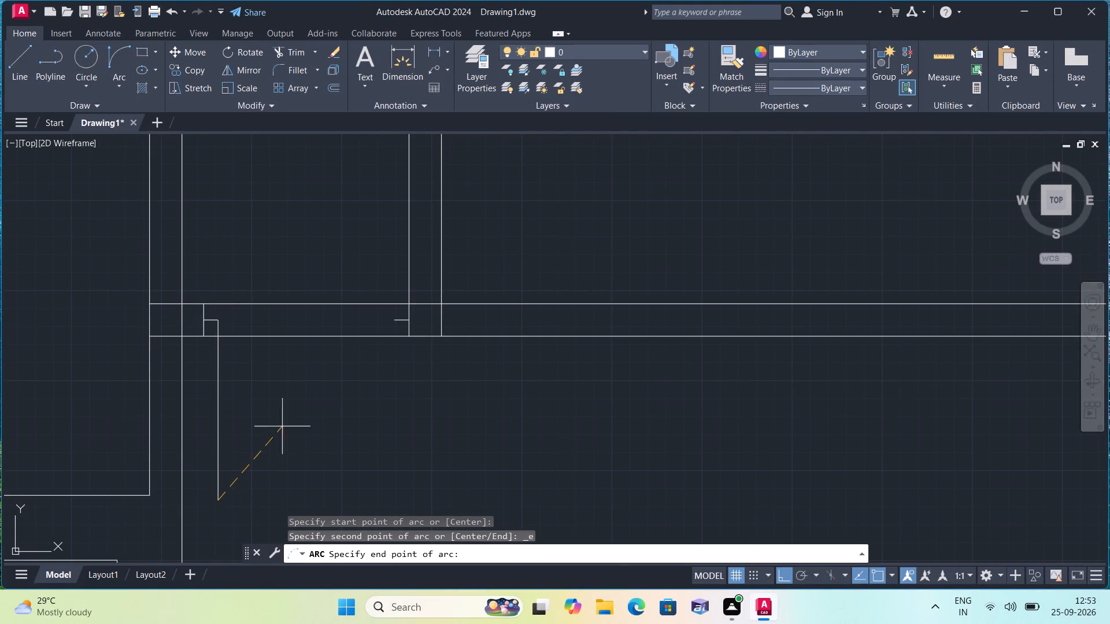
{"action": "left_click", "coordinate": [391, 319]}
{"action": "left_click", "coordinate": [397, 405]}
{"action": "scroll", "coordinate": [397, 405], "scroll_direction": "down", "scroll_amount": 3}
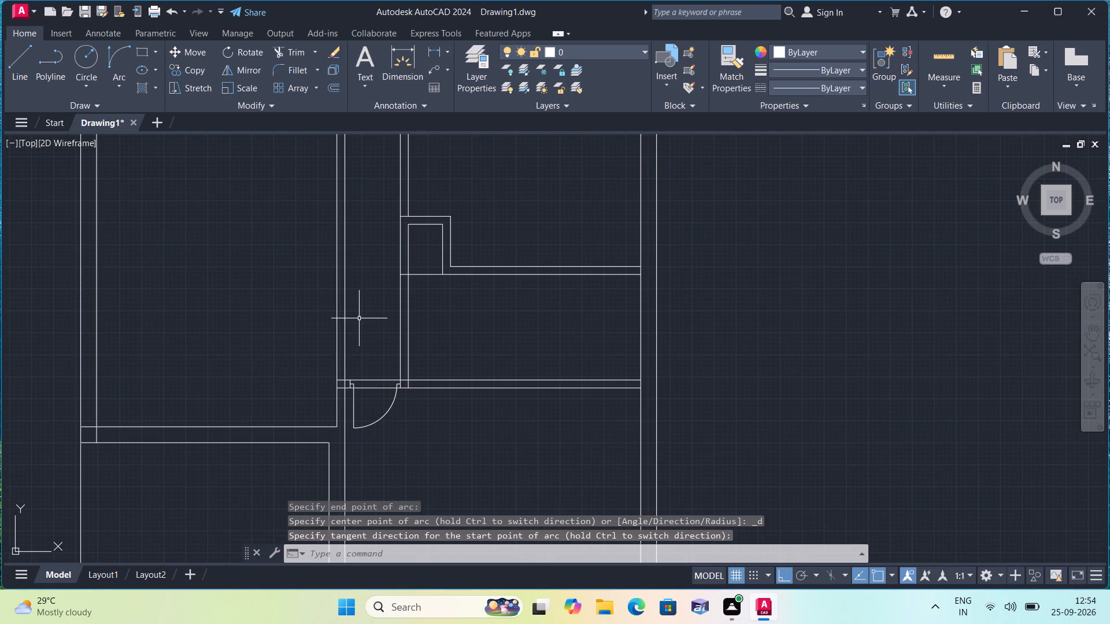
Draw a short jamb line across the vertical partition, between the recessed cross wall and the wall with the new door.
{"action": "middle_click_drag", "start_coordinate": [359, 318], "coordinate": [388, 424]}
{"action": "scroll", "coordinate": [359, 318], "scroll_direction": "down", "scroll_amount": 1}
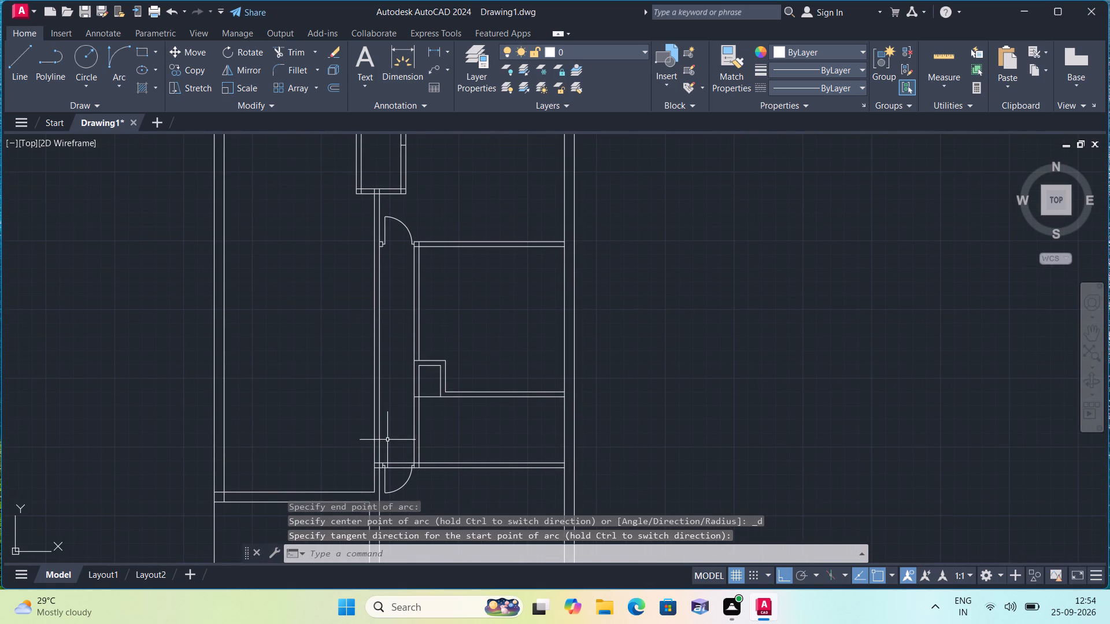
{"action": "scroll", "coordinate": [387, 443], "scroll_direction": "up", "scroll_amount": 1}
{"action": "middle_click_drag", "start_coordinate": [387, 443], "coordinate": [357, 355]}
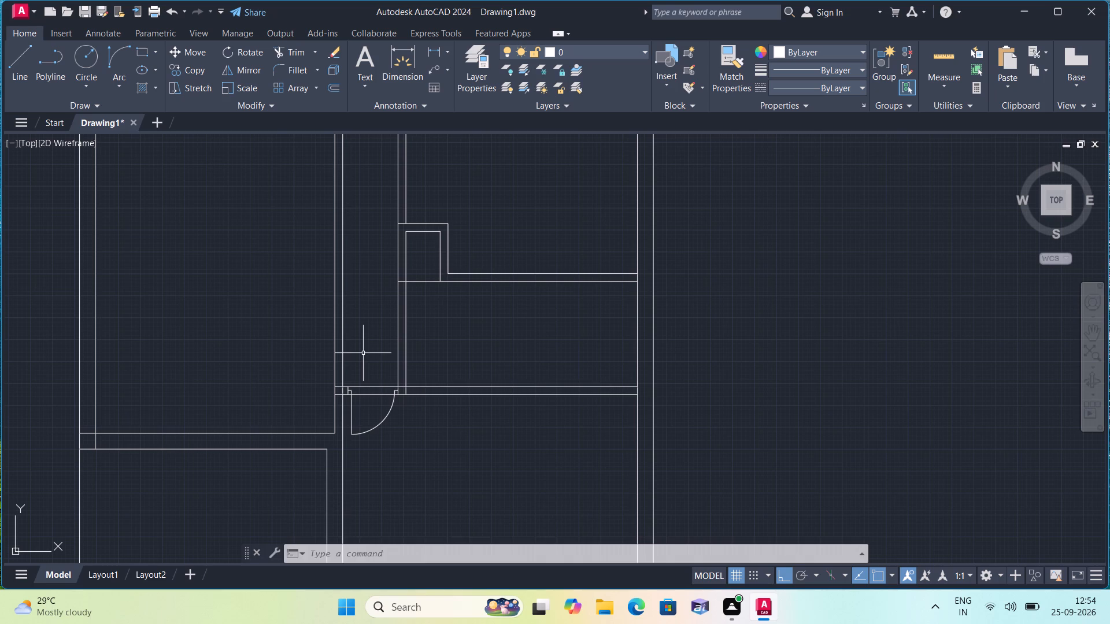
{"action": "type", "text": "l"}
{"action": "key", "text": "space"}
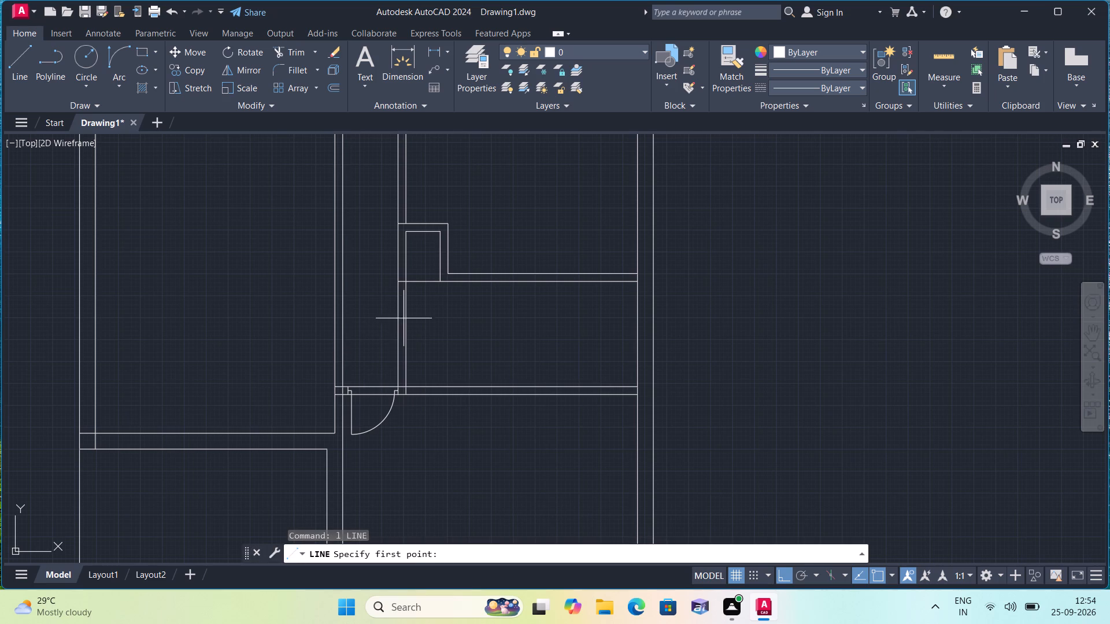
{"action": "scroll", "coordinate": [404, 291], "scroll_direction": "up", "scroll_amount": 2}
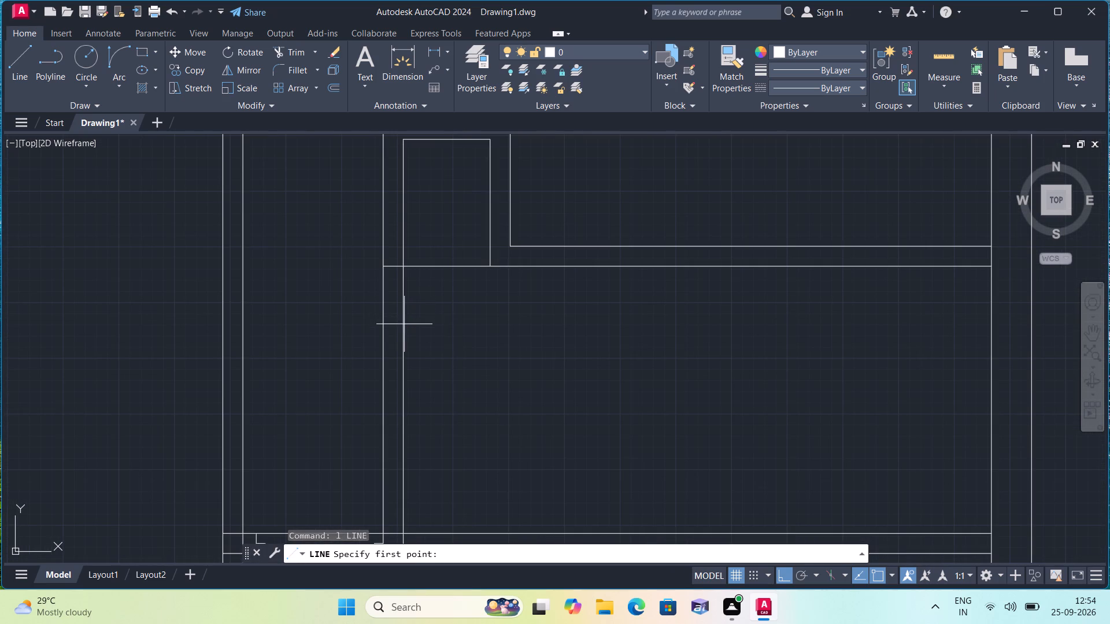
{"action": "left_click", "coordinate": [406, 350]}
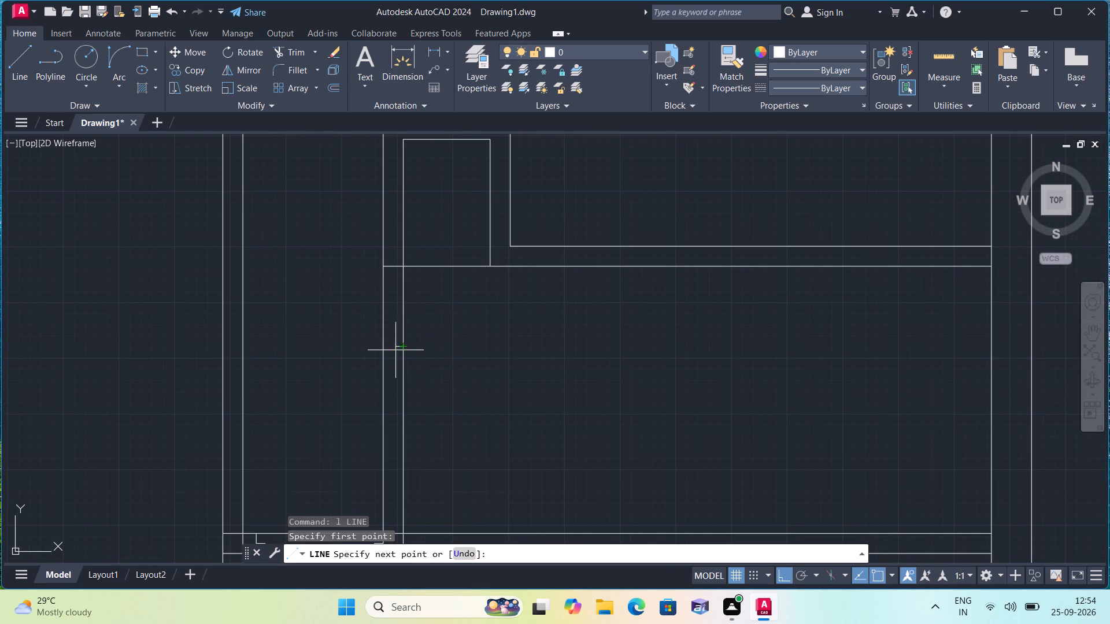
{"action": "left_click", "coordinate": [382, 348]}
{"action": "key", "text": "space"}
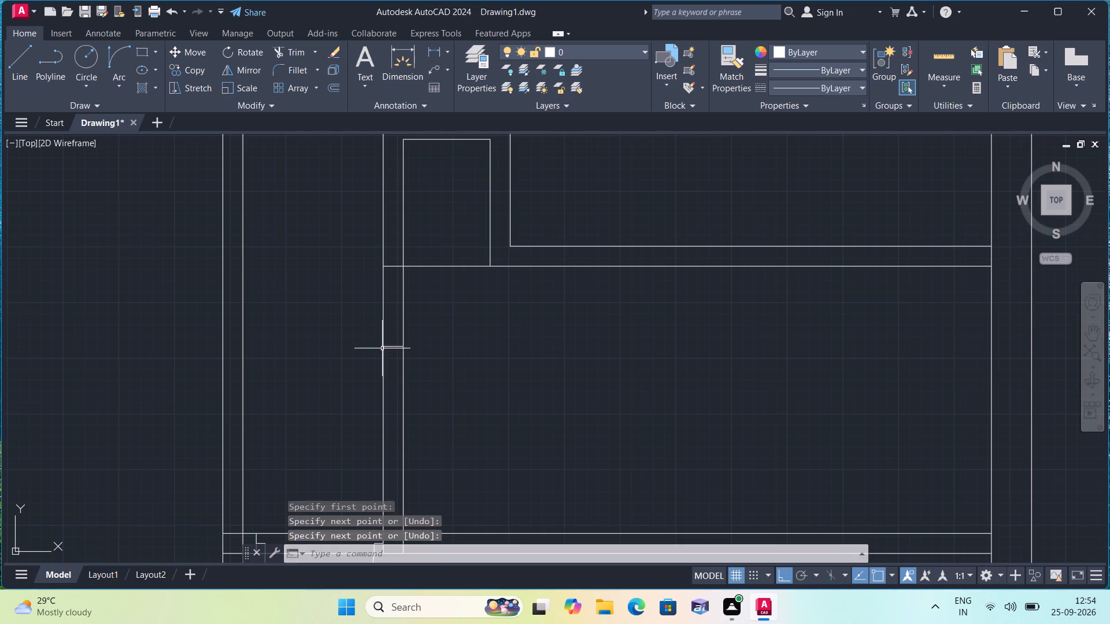
Draw consecutive 2", 2' and 2" segments downward along the vertical partition's centre from the jamb line's midpoint.
{"action": "key", "text": "space"}
{"action": "scroll", "coordinate": [407, 326], "scroll_direction": "up", "scroll_amount": 1}
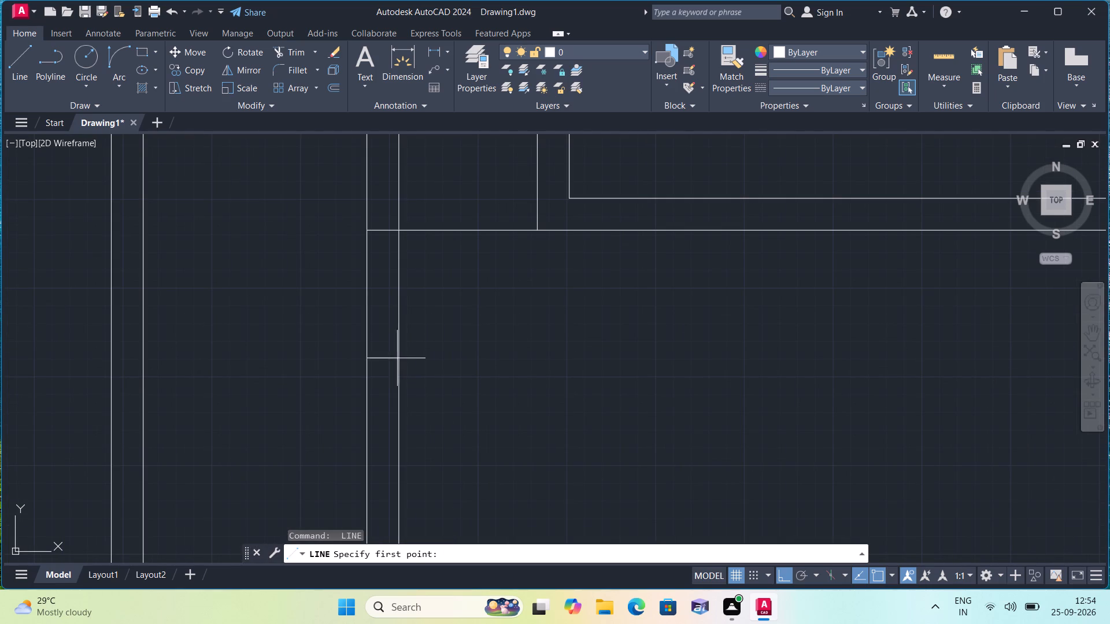
{"action": "left_click", "coordinate": [379, 361]}
{"action": "middle_click_drag", "start_coordinate": [374, 381], "coordinate": [375, 299]}
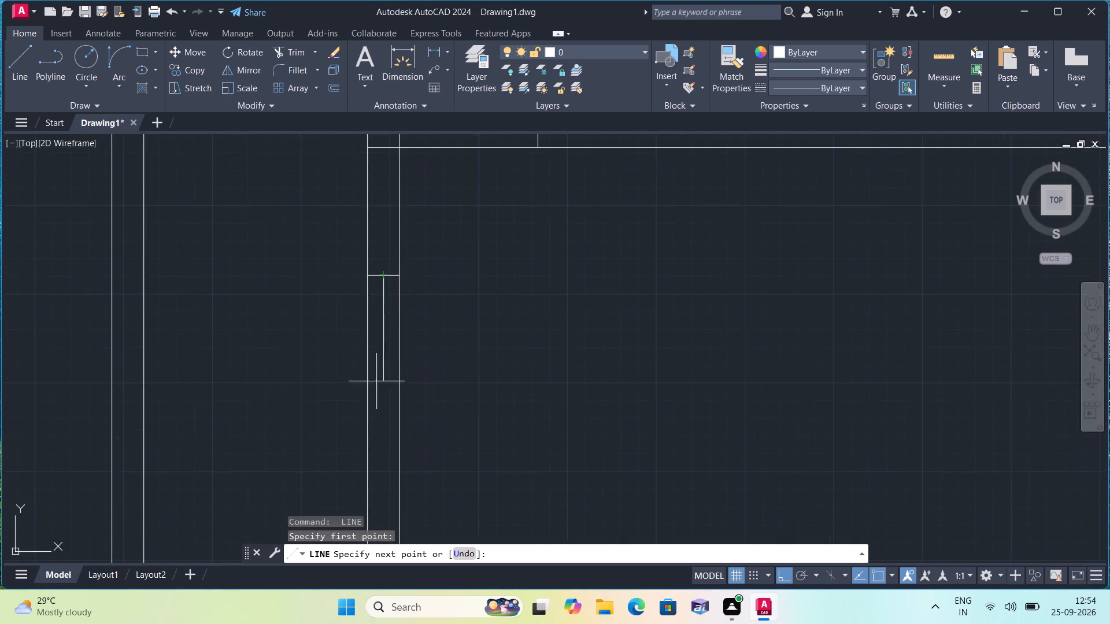
{"action": "scroll", "coordinate": [373, 323], "scroll_direction": "down", "scroll_amount": 1}
{"action": "type", "text": "2\""}
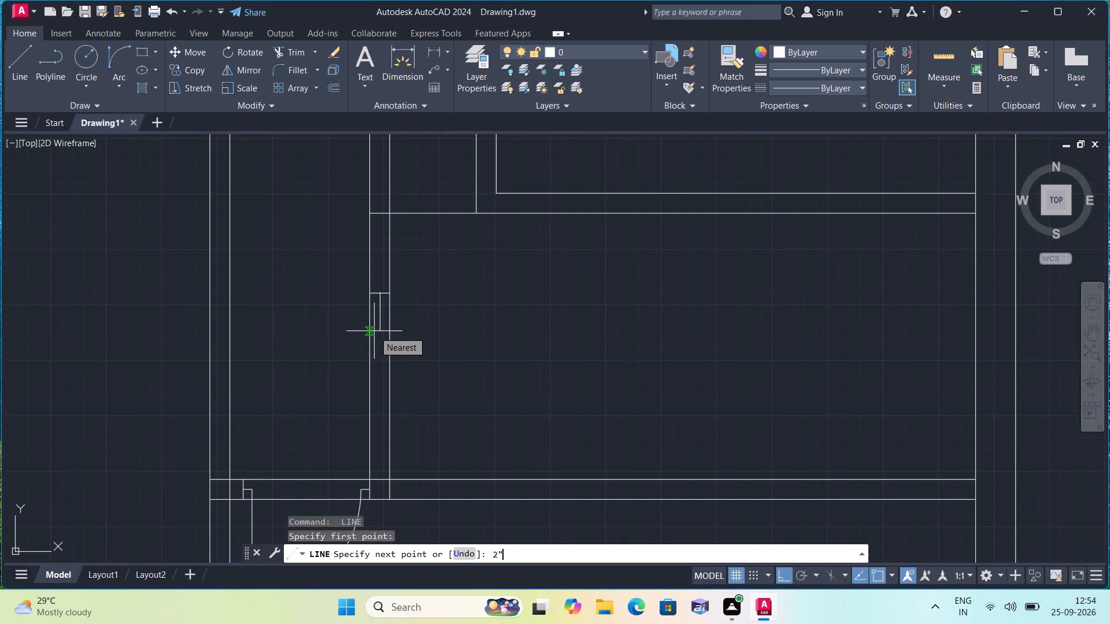
{"action": "key", "text": "space"}
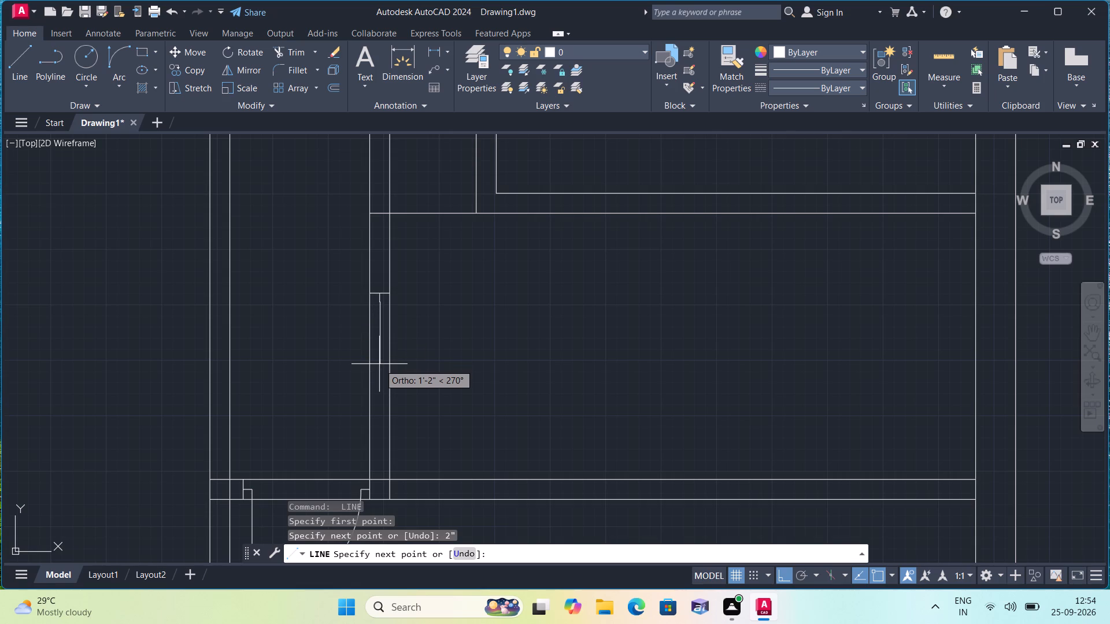
{"action": "type", "text": "2'"}
{"action": "key", "text": "space"}
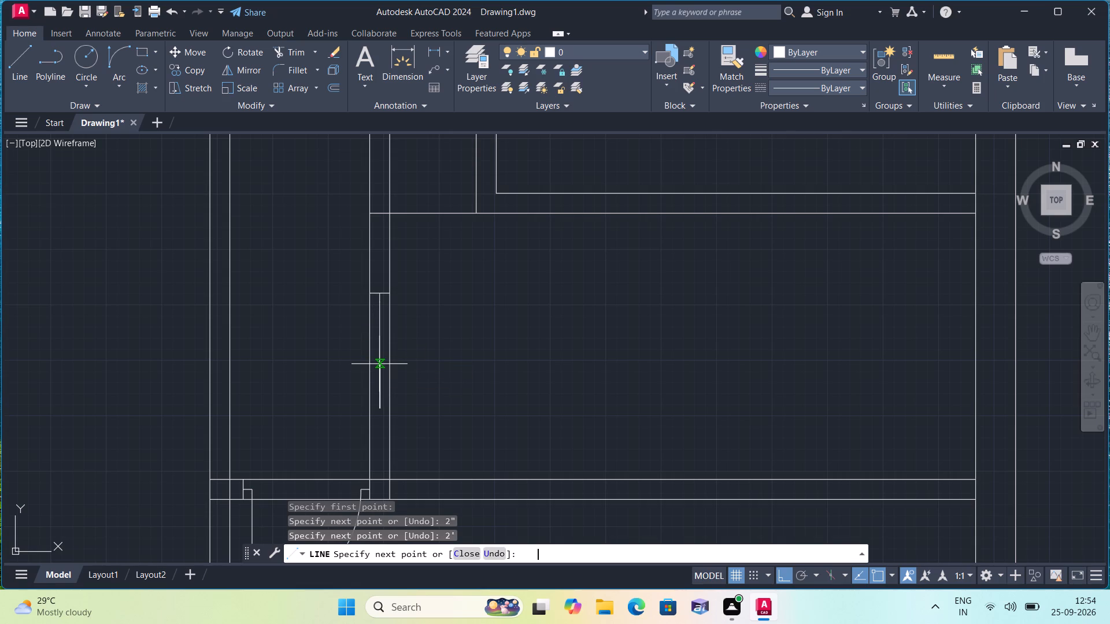
{"action": "type", "text": "2\""}
{"action": "key", "text": "space"}
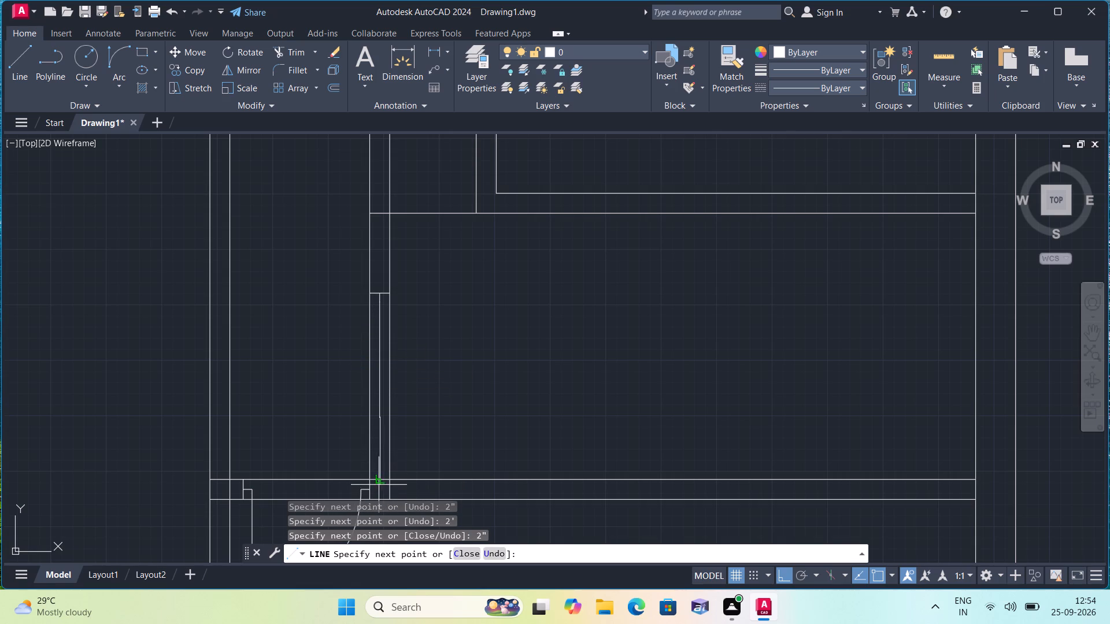
Close the door opening with a second jamb line across the vertical partition at the lower end of the centre segments.
{"action": "scroll", "coordinate": [410, 477], "scroll_direction": "up", "scroll_amount": 2}
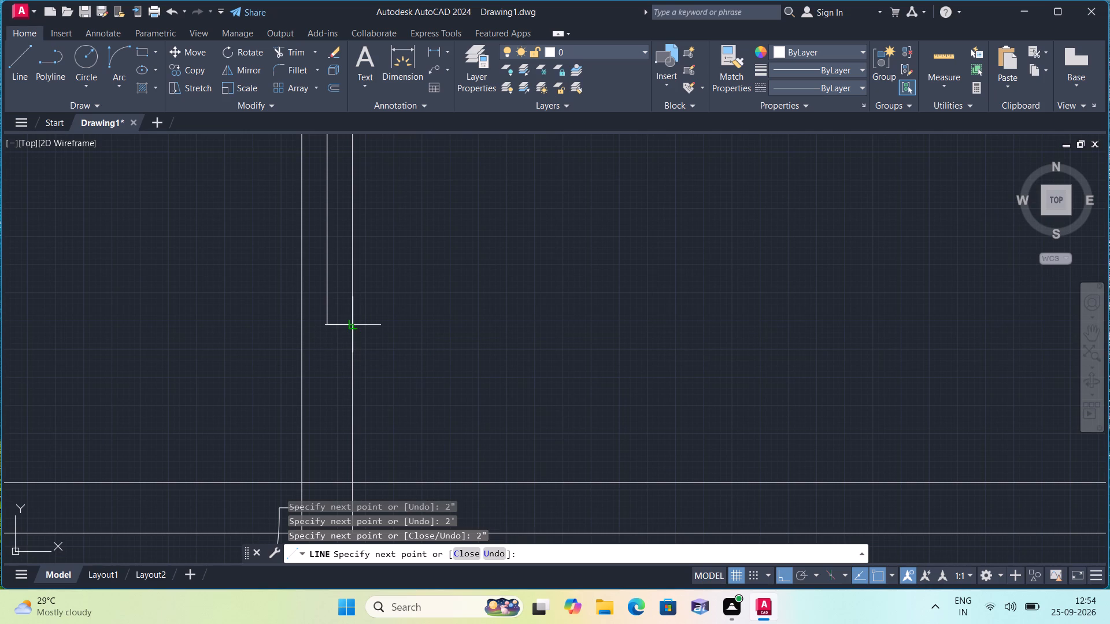
{"action": "left_click", "coordinate": [352, 326]}
{"action": "key", "text": "space"}
{"action": "key", "text": "space"}
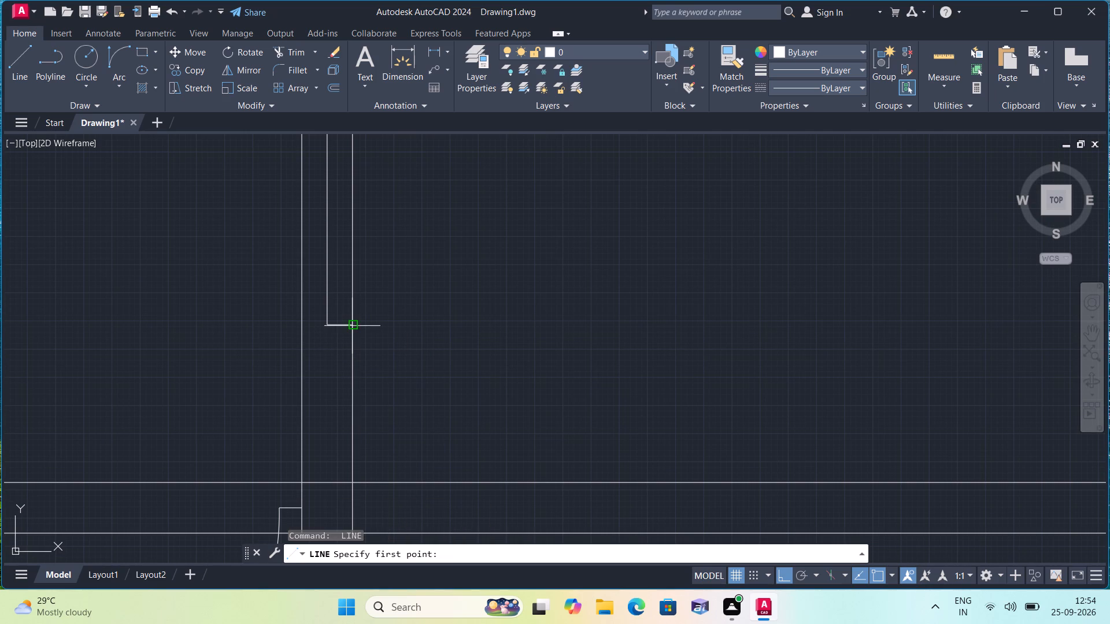
{"action": "scroll", "coordinate": [332, 320], "scroll_direction": "up", "scroll_amount": 2}
{"action": "left_click", "coordinate": [317, 335]}
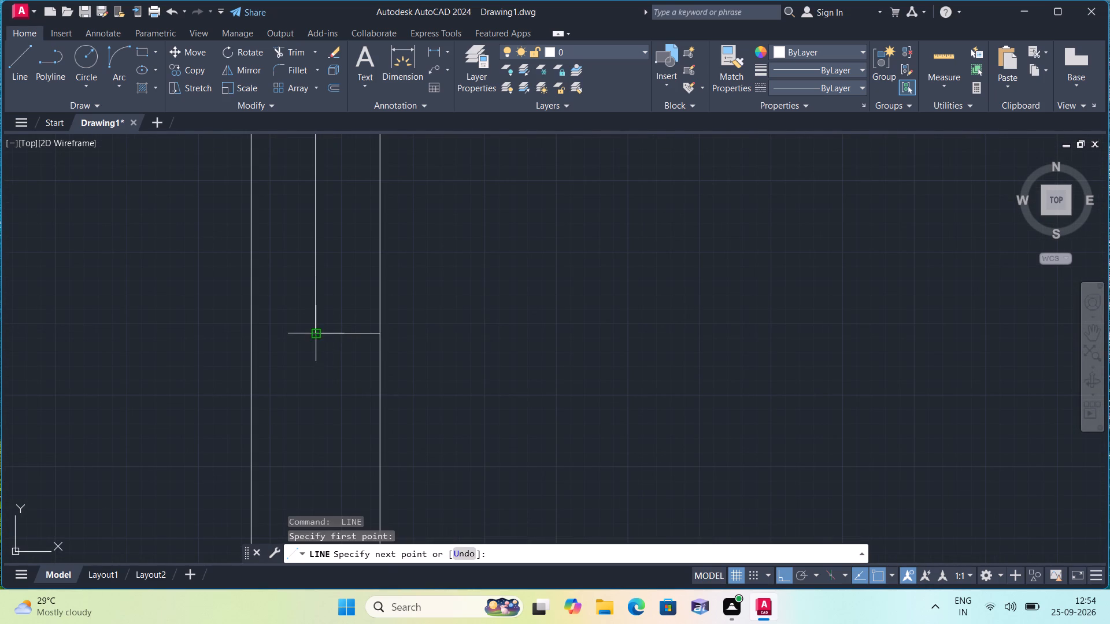
{"action": "left_click", "coordinate": [249, 336]}
{"action": "key", "text": "space"}
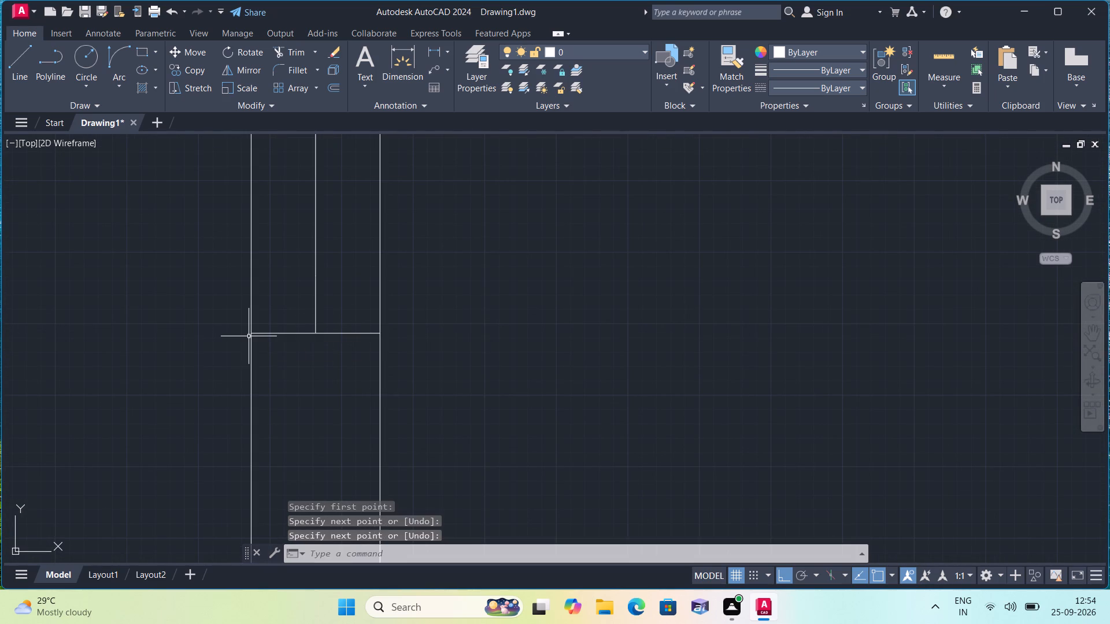
Erase the 2' centre segment between the two 2" stubs in the vertical partition's door opening.
{"action": "scroll", "coordinate": [249, 336], "scroll_direction": "down", "scroll_amount": 1}
{"action": "middle_click_drag", "start_coordinate": [253, 356], "coordinate": [294, 417]}
{"action": "scroll", "coordinate": [294, 355], "scroll_direction": "down", "scroll_amount": 1}
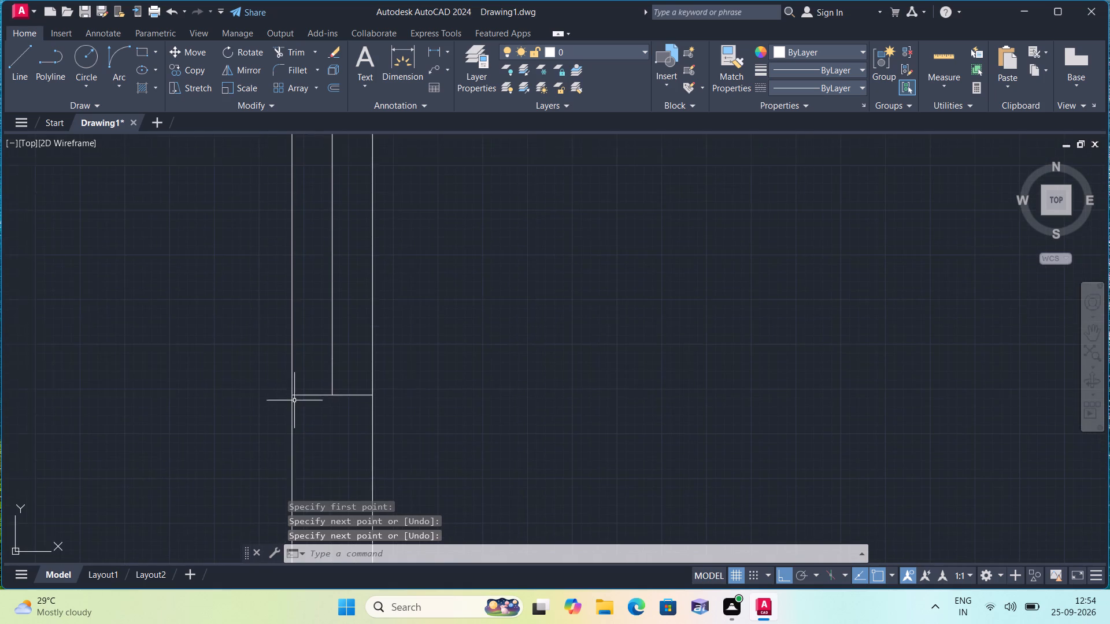
{"action": "left_click", "coordinate": [316, 304]}
{"action": "scroll", "coordinate": [390, 294], "scroll_direction": "down", "scroll_amount": 1}
{"action": "middle_click_drag", "start_coordinate": [404, 315], "coordinate": [430, 395]}
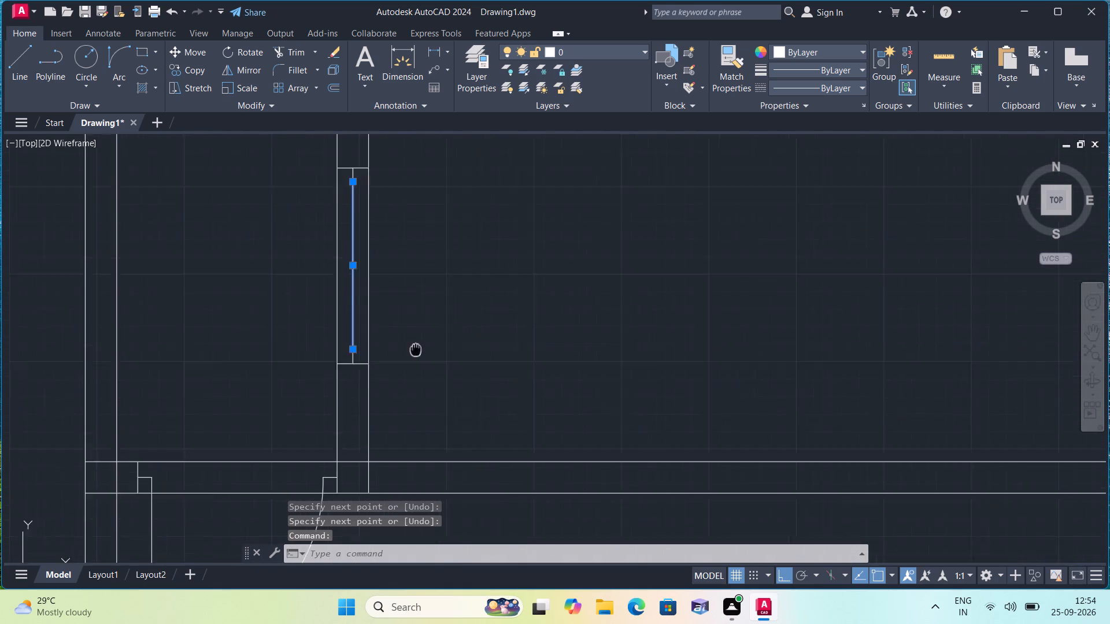
{"action": "middle_click_drag", "start_coordinate": [430, 395], "coordinate": [441, 433]}
{"action": "key", "text": "Delete"}
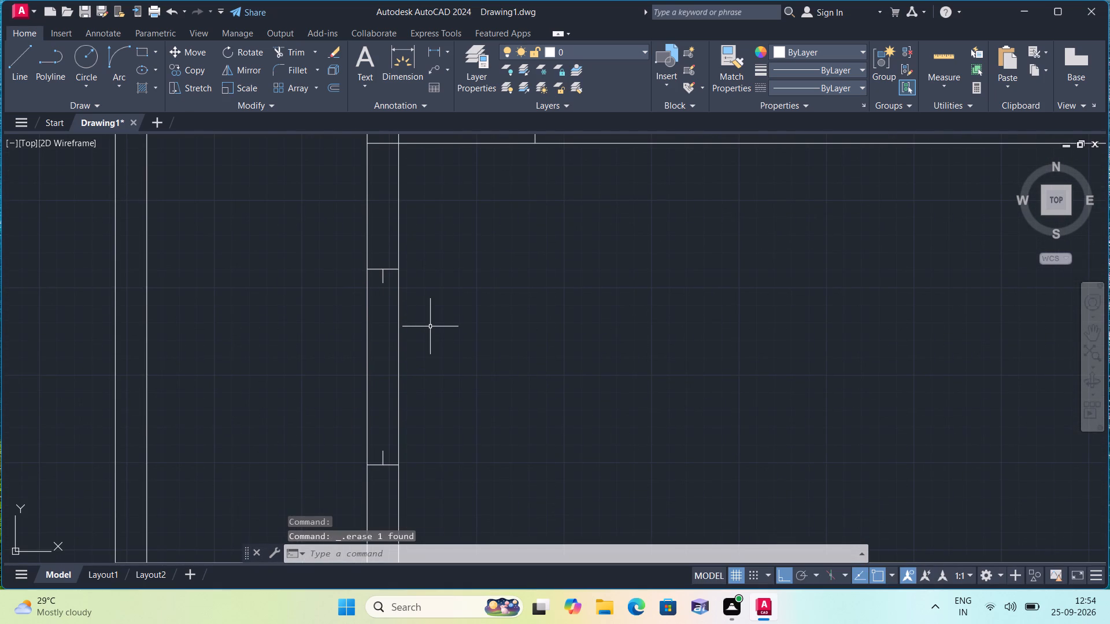
Draw a 2' door leaf line horizontally into the east room from the end of the upper 2" stub.
{"action": "type", "text": "l"}
{"action": "key", "text": "space"}
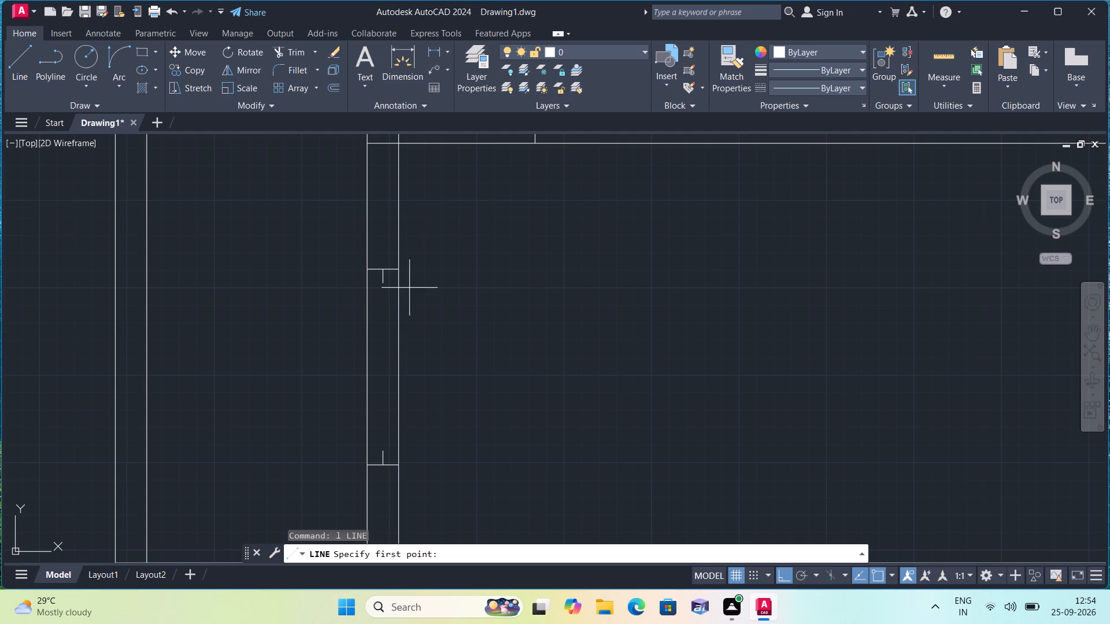
{"action": "left_click", "coordinate": [383, 284]}
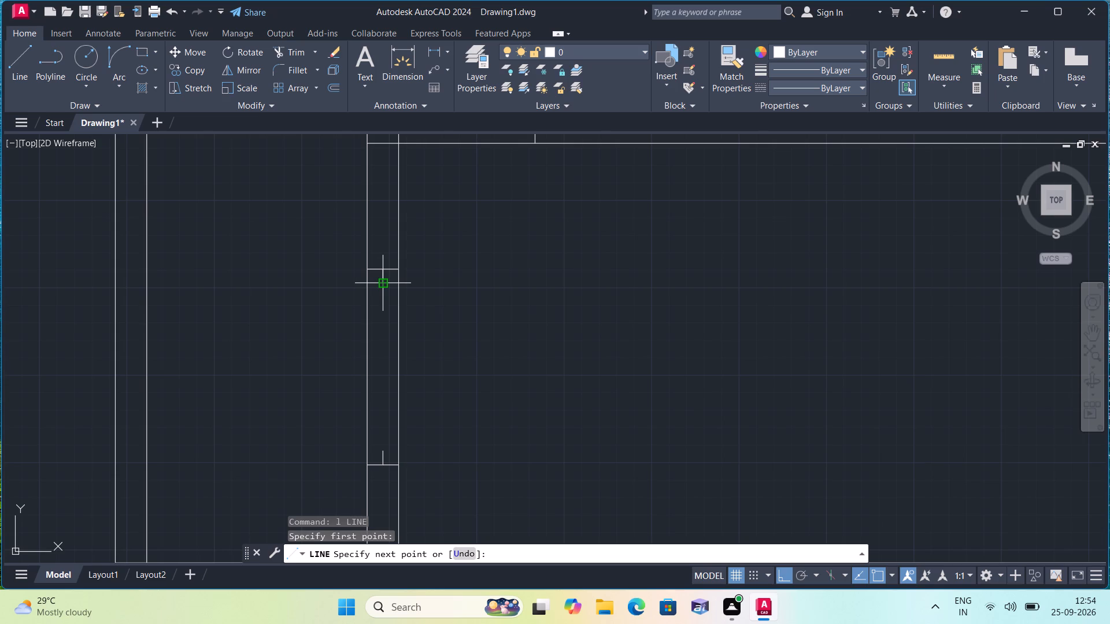
{"action": "type", "text": "2'"}
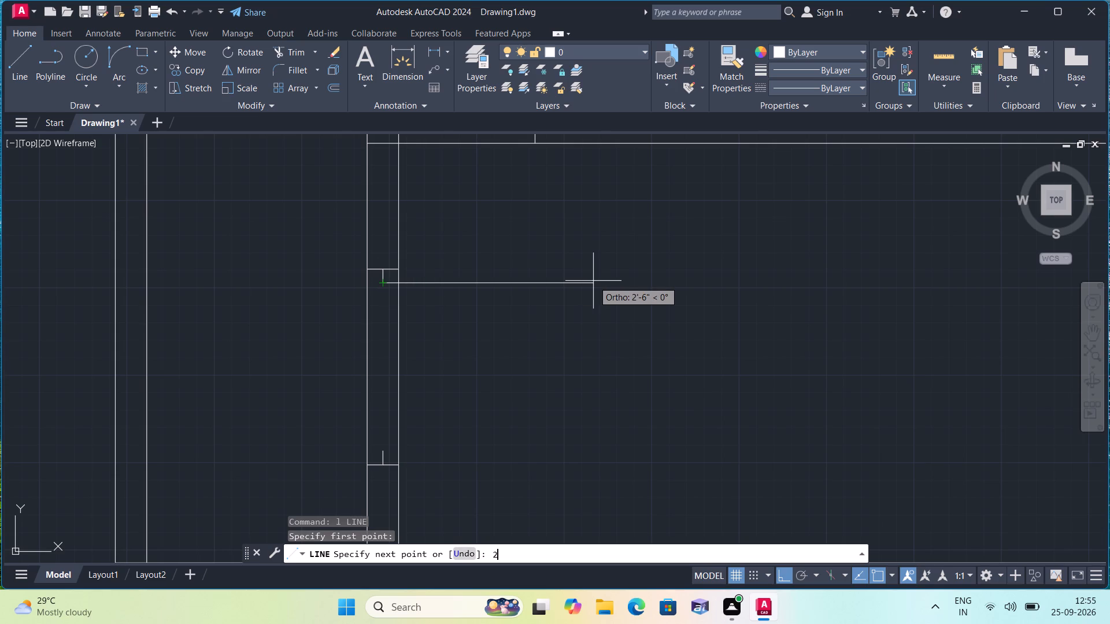
{"action": "key", "text": "space"}
{"action": "key", "text": "Escape"}
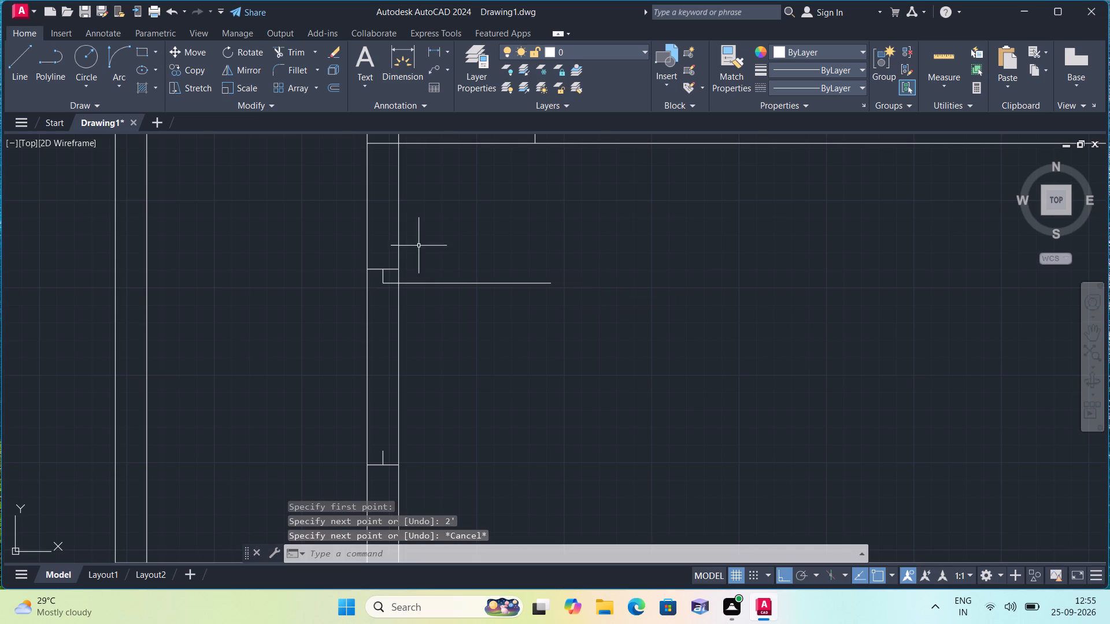
Draw the door swing with a Start, End, Direction arc from the leaf's free end to the lower stub's end.
{"action": "left_click", "coordinate": [122, 87]}
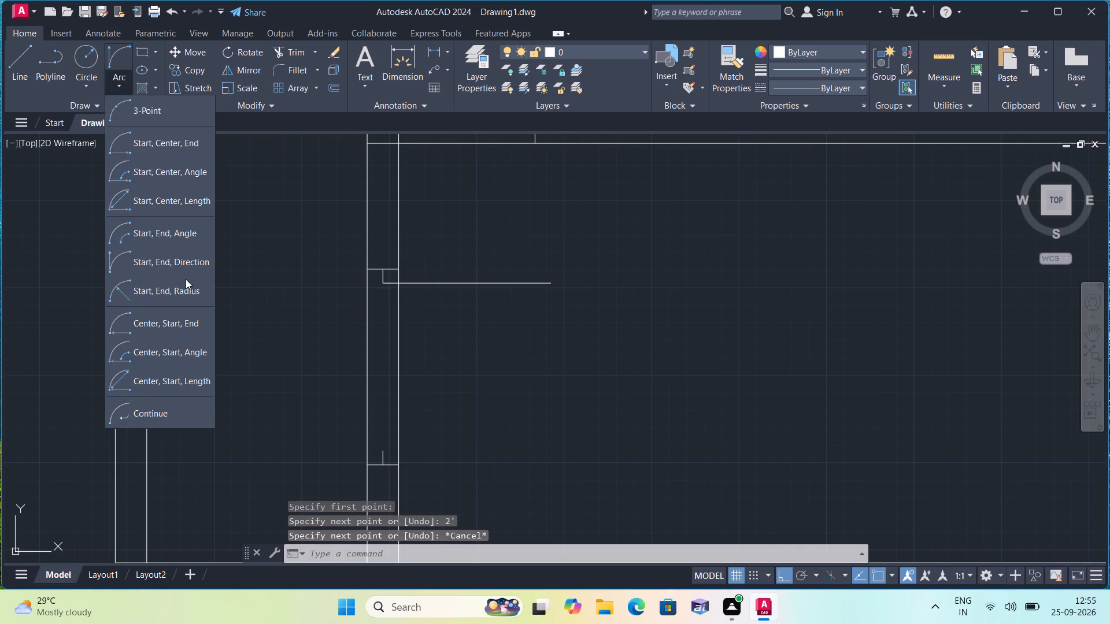
{"action": "left_click", "coordinate": [186, 265]}
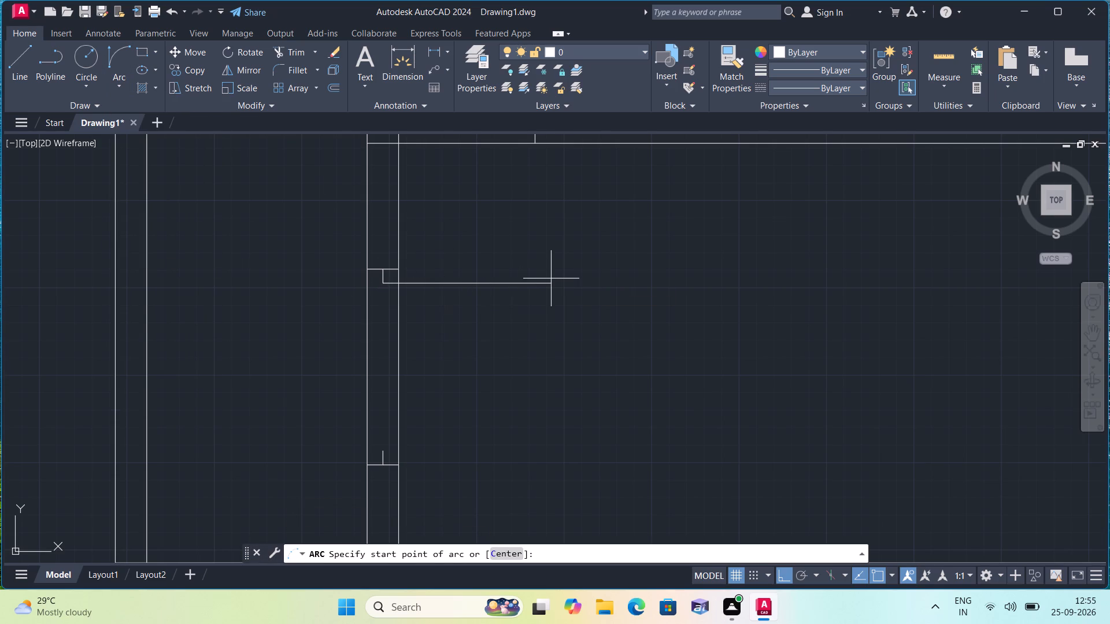
{"action": "left_click", "coordinate": [552, 283]}
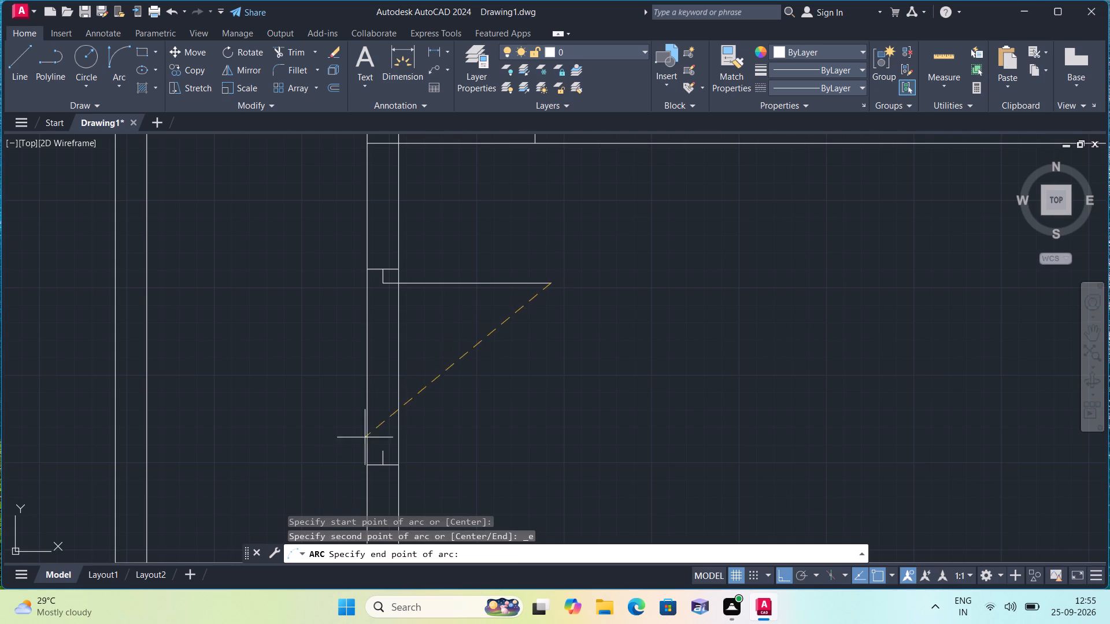
{"action": "left_click", "coordinate": [382, 449]}
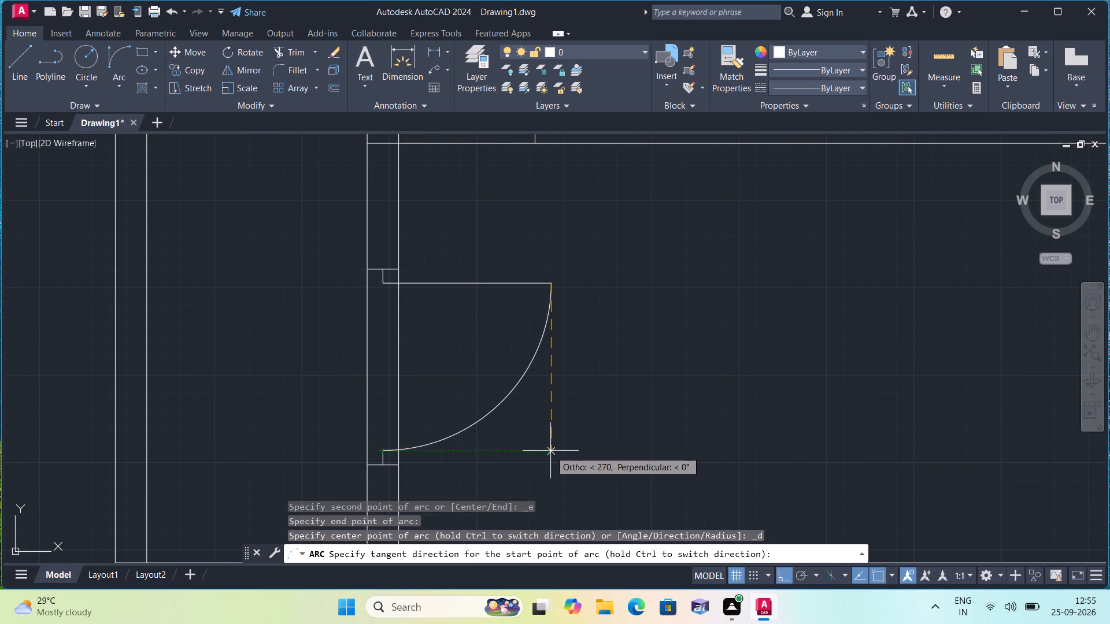
{"action": "left_click", "coordinate": [550, 451]}
Draw a 3" offset line west from the lower-left room's inner corner, continuing with a jamb line up across the 9" wall.
{"action": "scroll", "coordinate": [550, 451], "scroll_direction": "down", "scroll_amount": 2}
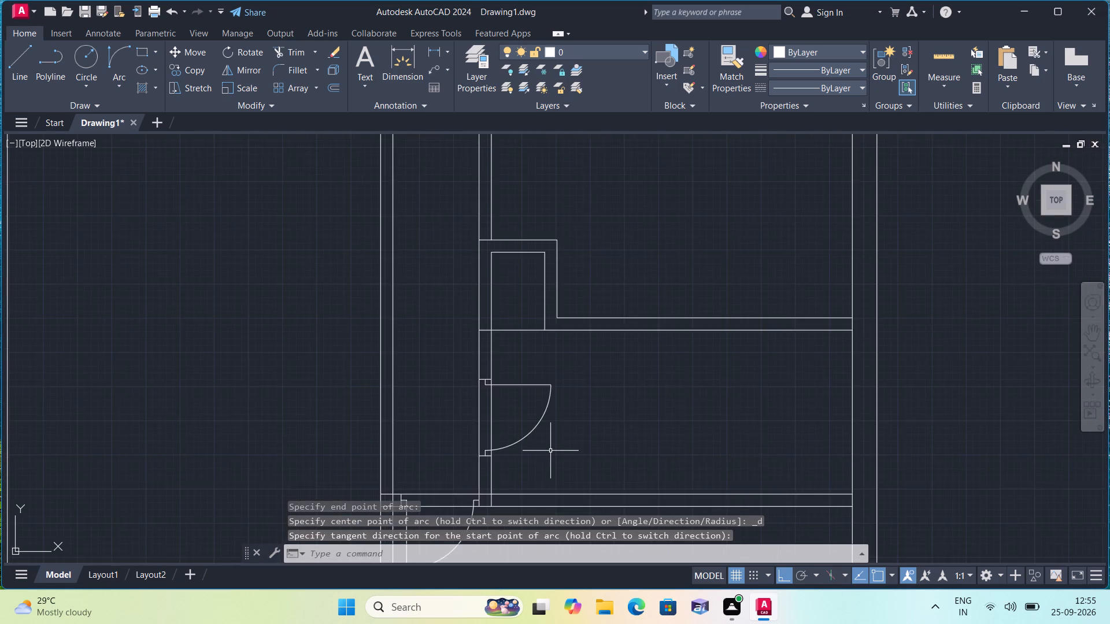
{"action": "scroll", "coordinate": [550, 451], "scroll_direction": "down", "scroll_amount": 3}
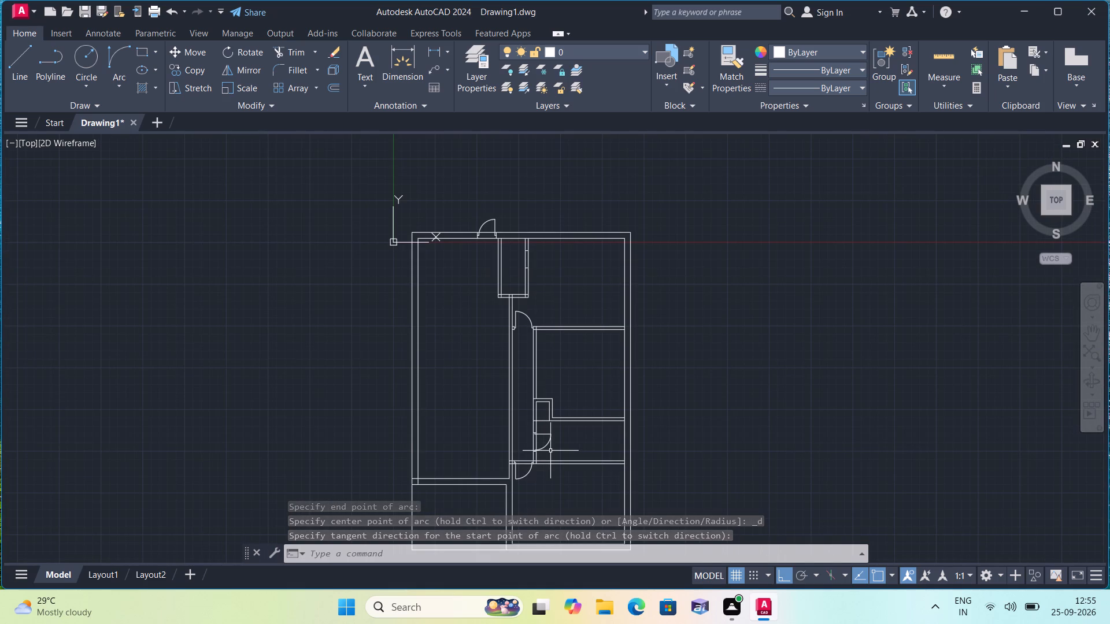
{"action": "middle_click_drag", "start_coordinate": [364, 474], "coordinate": [398, 377]}
{"action": "scroll", "coordinate": [374, 448], "scroll_direction": "down", "scroll_amount": 1}
{"action": "scroll", "coordinate": [464, 395], "scroll_direction": "up", "scroll_amount": 3}
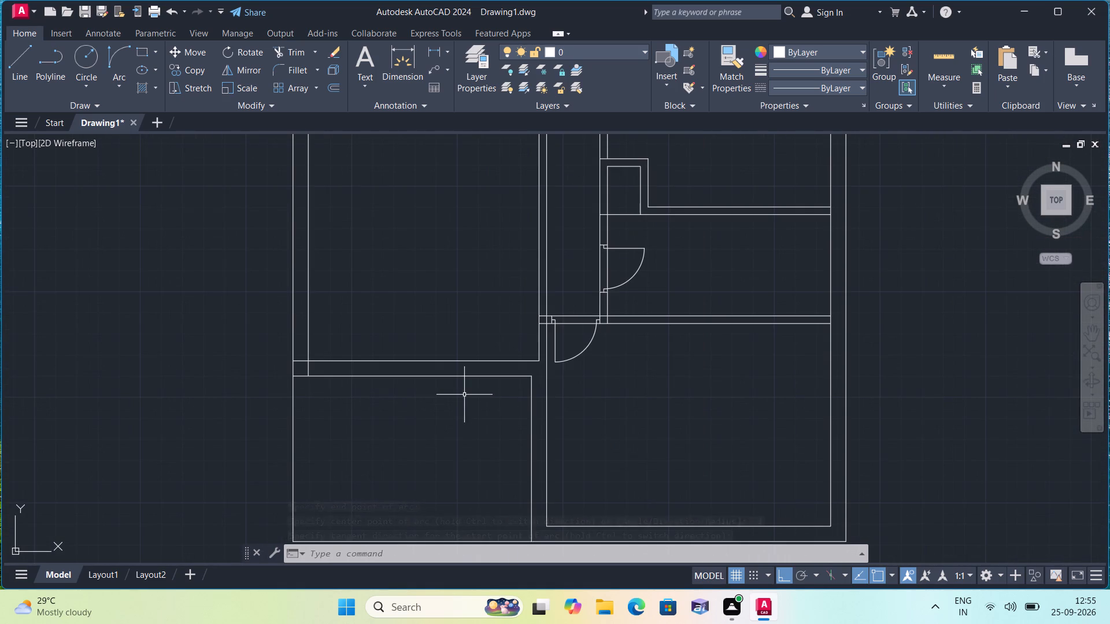
{"action": "type", "text": "l"}
{"action": "key", "text": "space"}
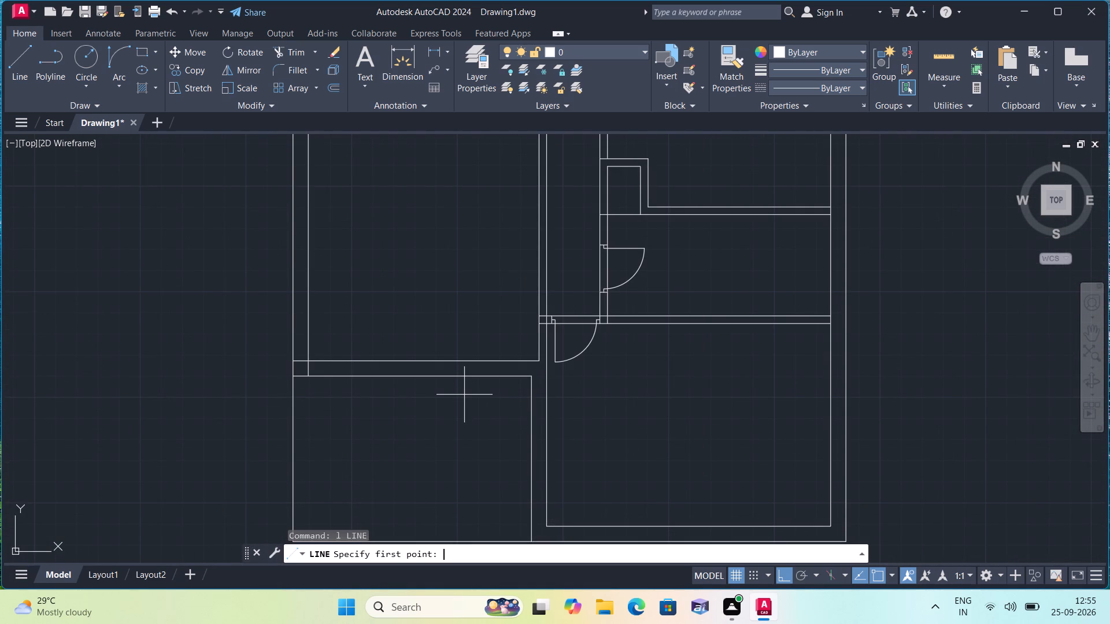
{"action": "scroll", "coordinate": [513, 370], "scroll_direction": "up", "scroll_amount": 1}
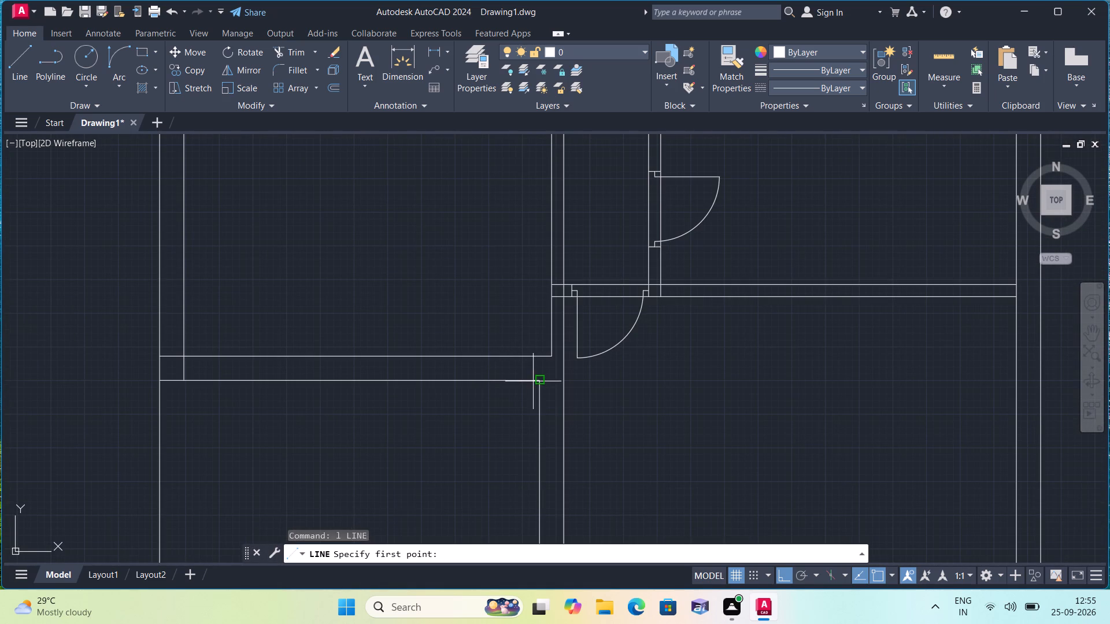
{"action": "left_click", "coordinate": [535, 381]}
{"action": "type", "text": "3\""}
{"action": "key", "text": "space"}
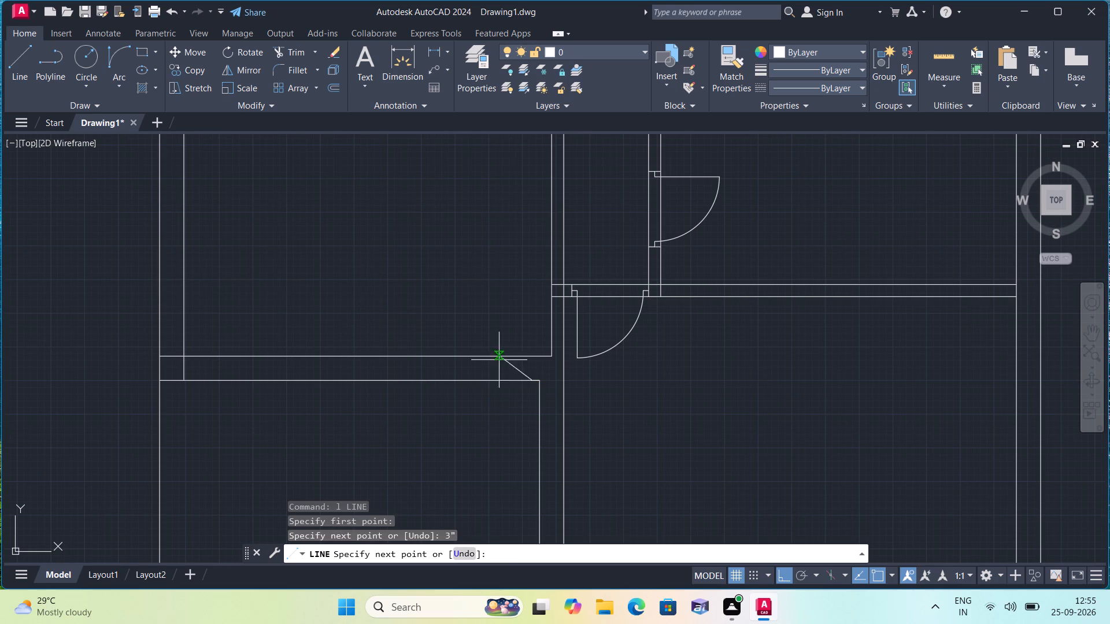
{"action": "left_click", "coordinate": [533, 355]}
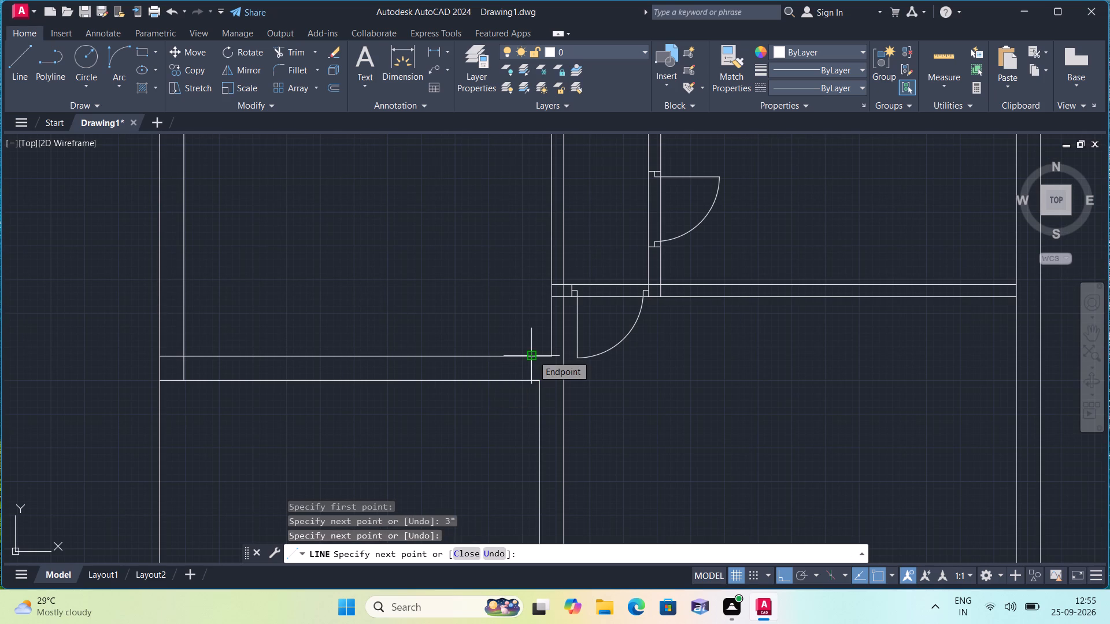
{"action": "key", "text": "space"}
Erase the 3" offset line between the new jamb line and the room's corner.
{"action": "scroll", "coordinate": [541, 387], "scroll_direction": "up", "scroll_amount": 2}
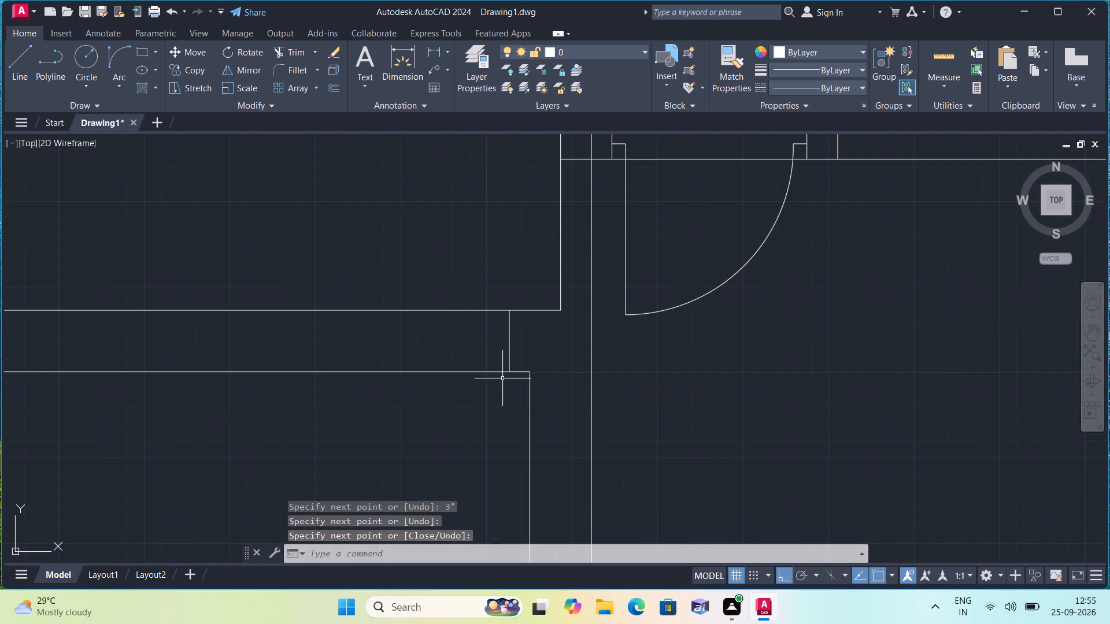
{"action": "left_click", "coordinate": [519, 372]}
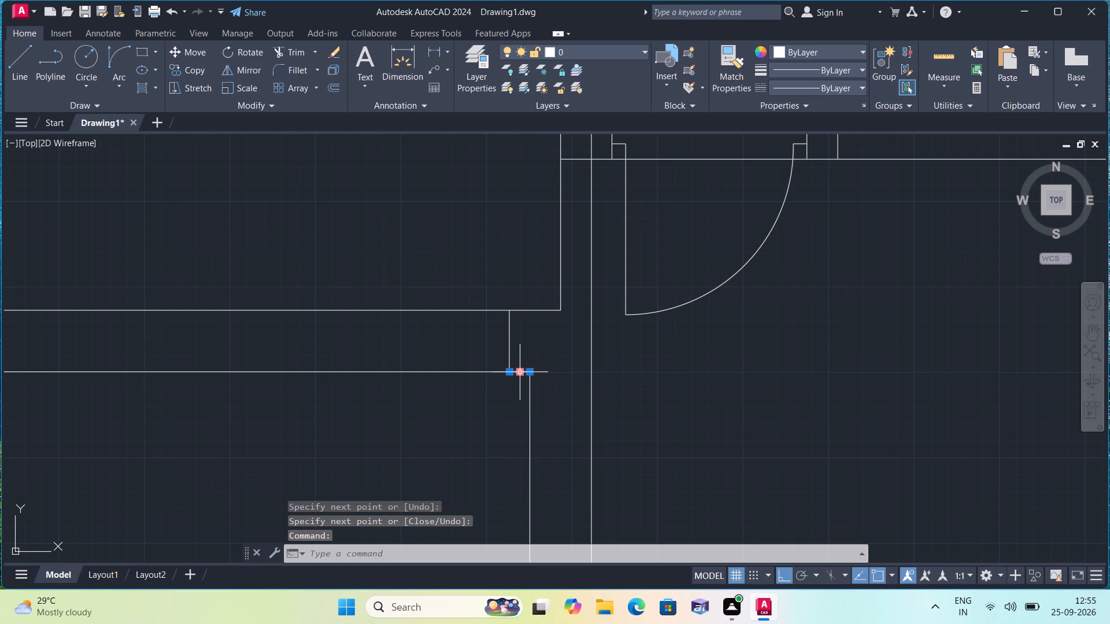
{"action": "key", "text": "Delete"}
Draw consecutive 2", 2' and 2" segments westward along the 9" wall's centre from the jamb line's midpoint.
{"action": "type", "text": "l"}
{"action": "key", "text": "space"}
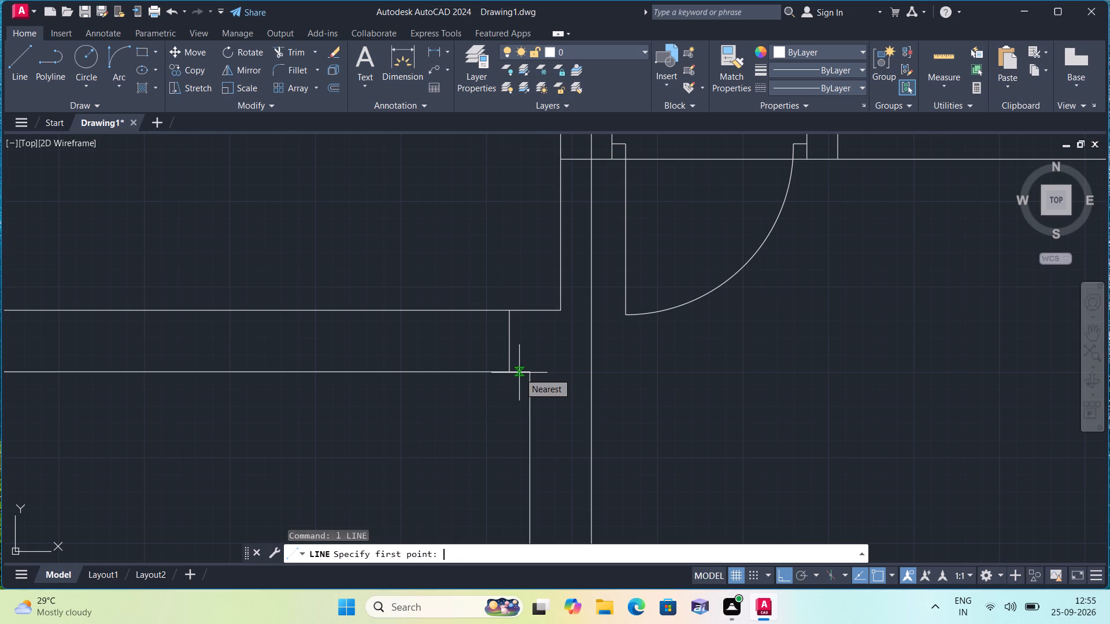
{"action": "scroll", "coordinate": [519, 373], "scroll_direction": "up", "scroll_amount": 2}
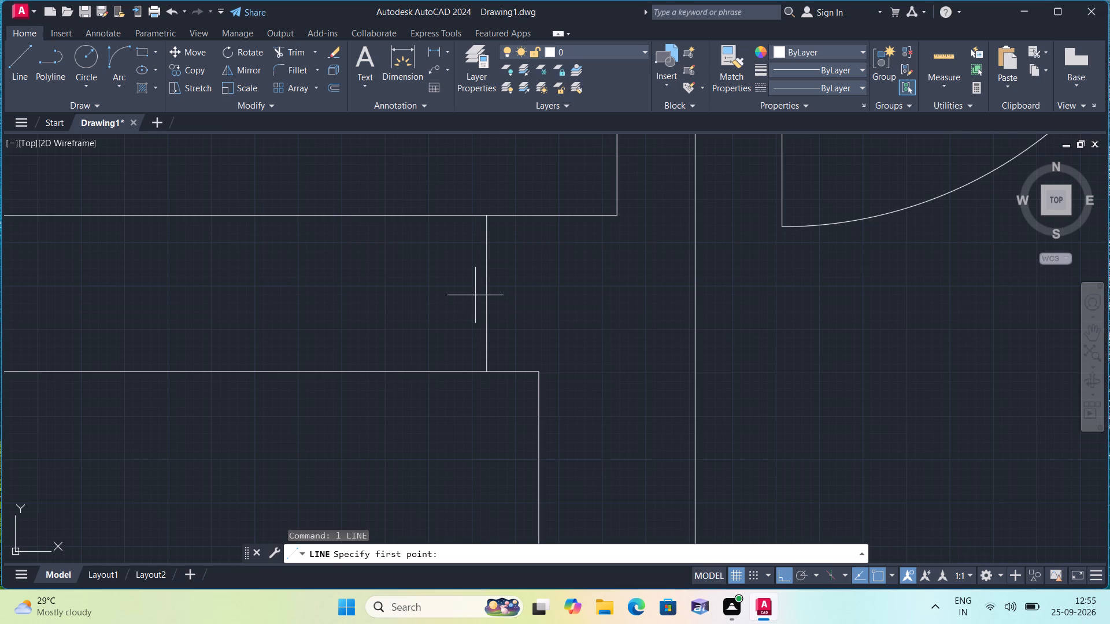
{"action": "left_click", "coordinate": [486, 294]}
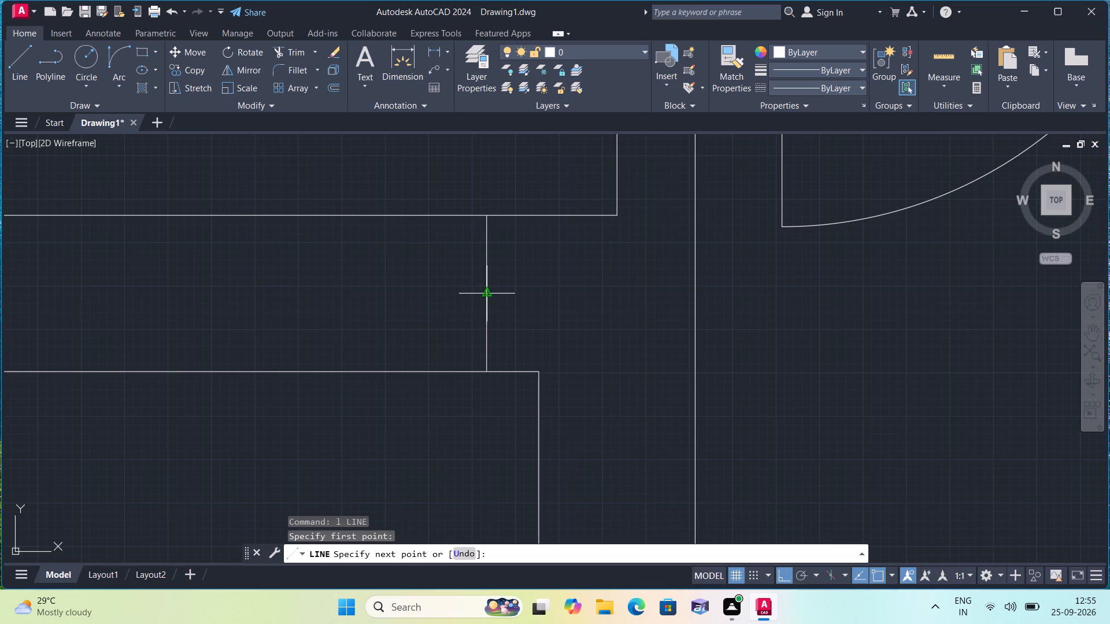
{"action": "type", "text": "2\""}
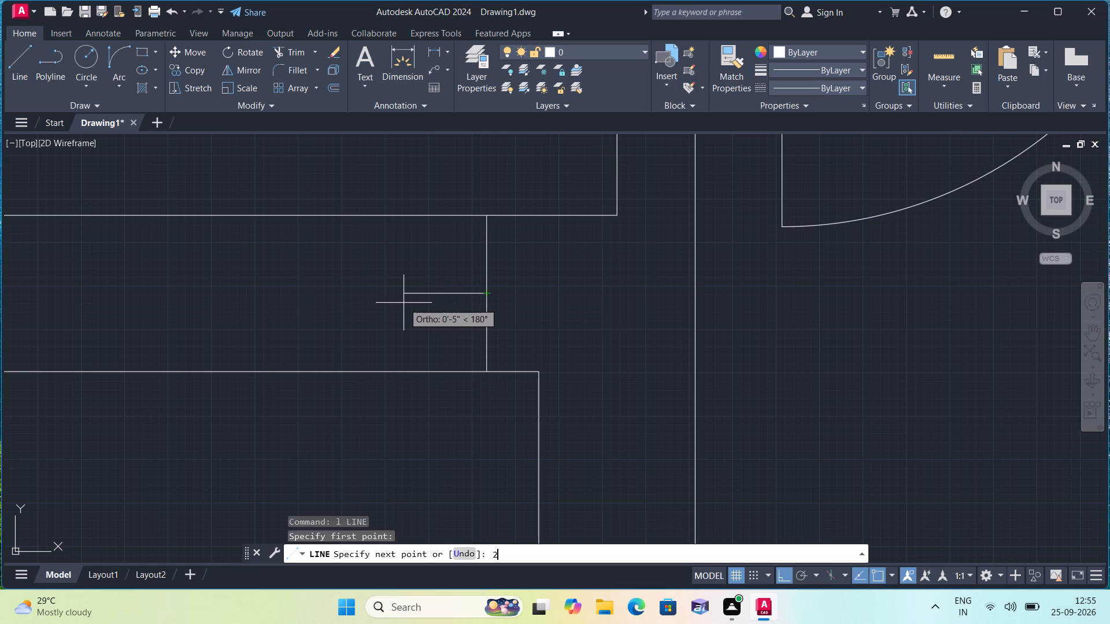
{"action": "key", "text": "space"}
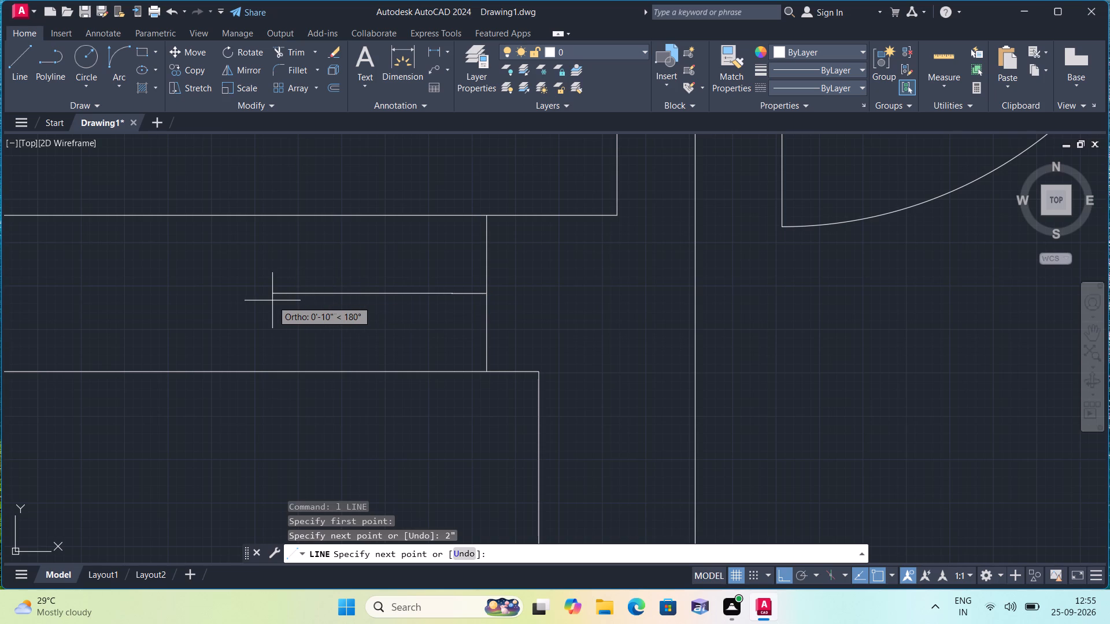
{"action": "type", "text": "2'"}
{"action": "key", "text": "space"}
{"action": "middle_click_drag", "start_coordinate": [251, 313], "coordinate": [415, 313]}
{"action": "scroll", "coordinate": [253, 314], "scroll_direction": "down", "scroll_amount": 1}
{"action": "type", "text": "2\""}
{"action": "key", "text": "space"}
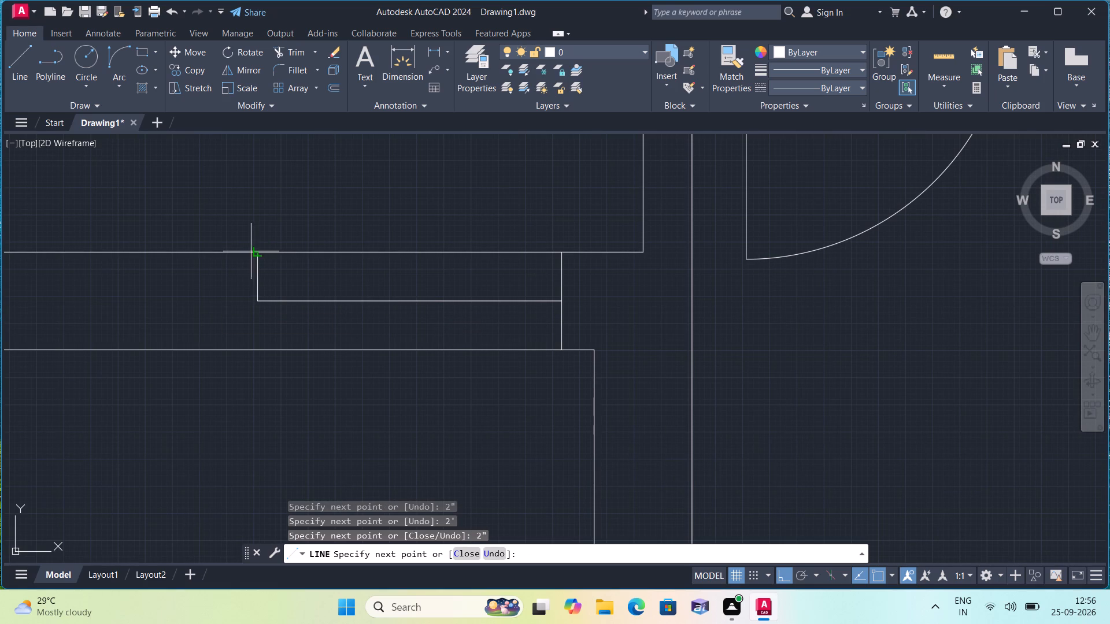
Draw the opposite jamb line across the 9" wall through the west end of the centre segments.
{"action": "left_click", "coordinate": [256, 251]}
{"action": "key", "text": "space"}
{"action": "key", "text": "space"}
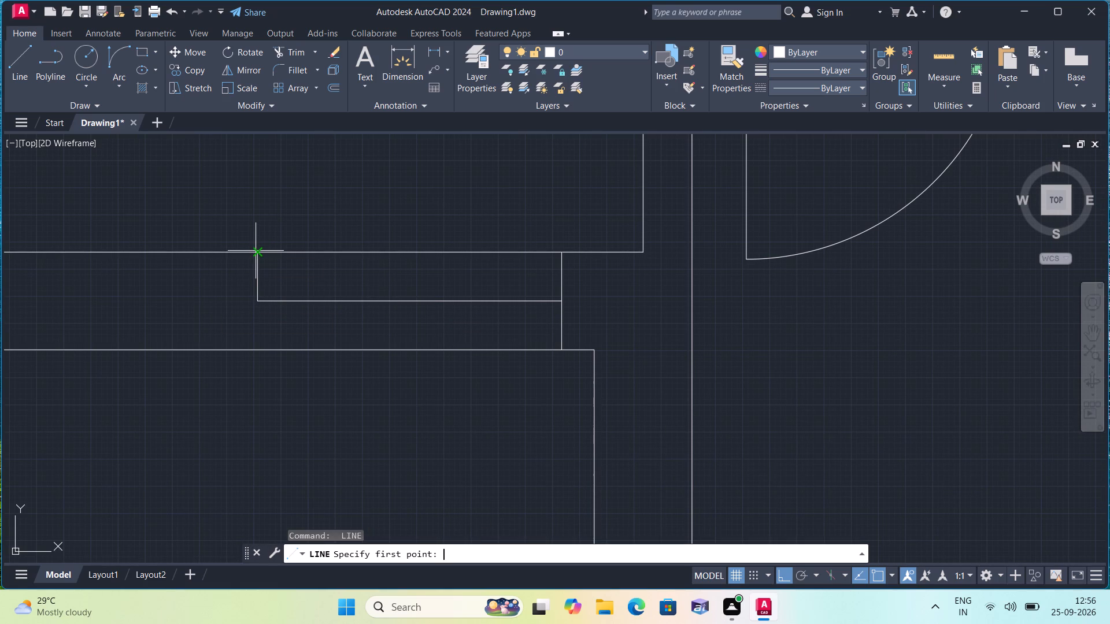
{"action": "left_click", "coordinate": [260, 305]}
{"action": "left_click", "coordinate": [255, 350]}
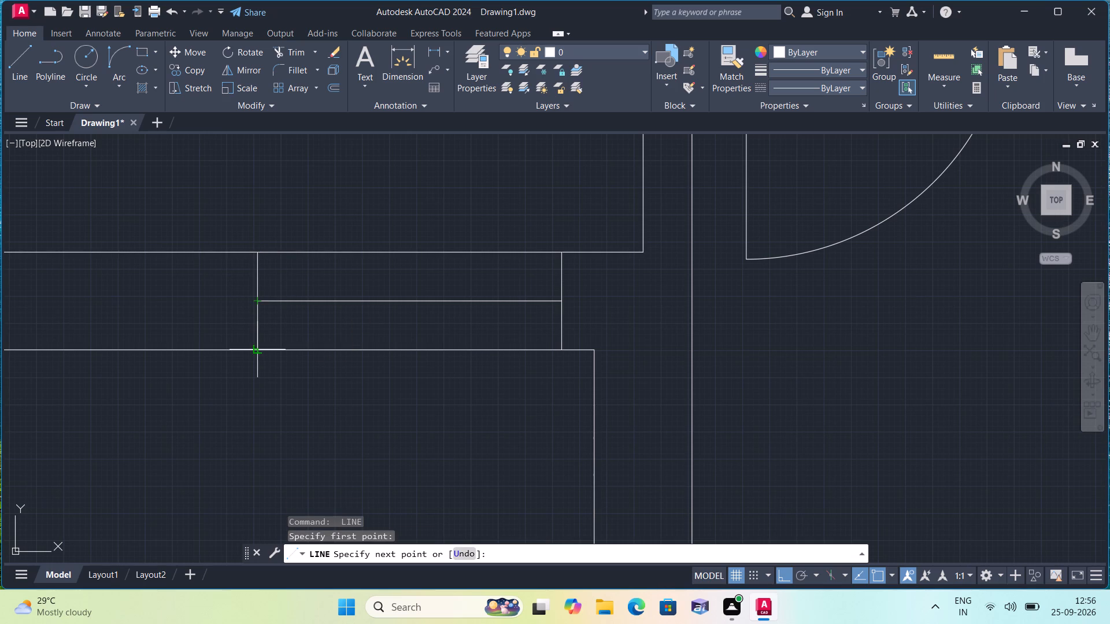
{"action": "key", "text": "space"}
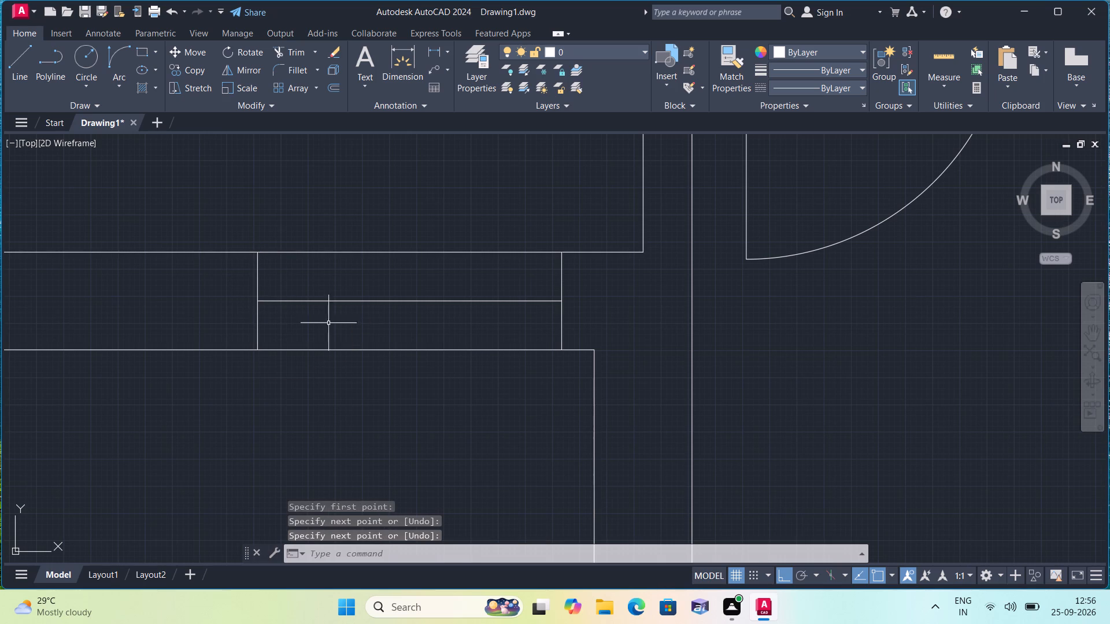
Erase the 2' centre segment between the two 2" stubs in the lower-left room's door opening.
{"action": "left_click", "coordinate": [373, 305]}
{"action": "left_click", "coordinate": [373, 302]}
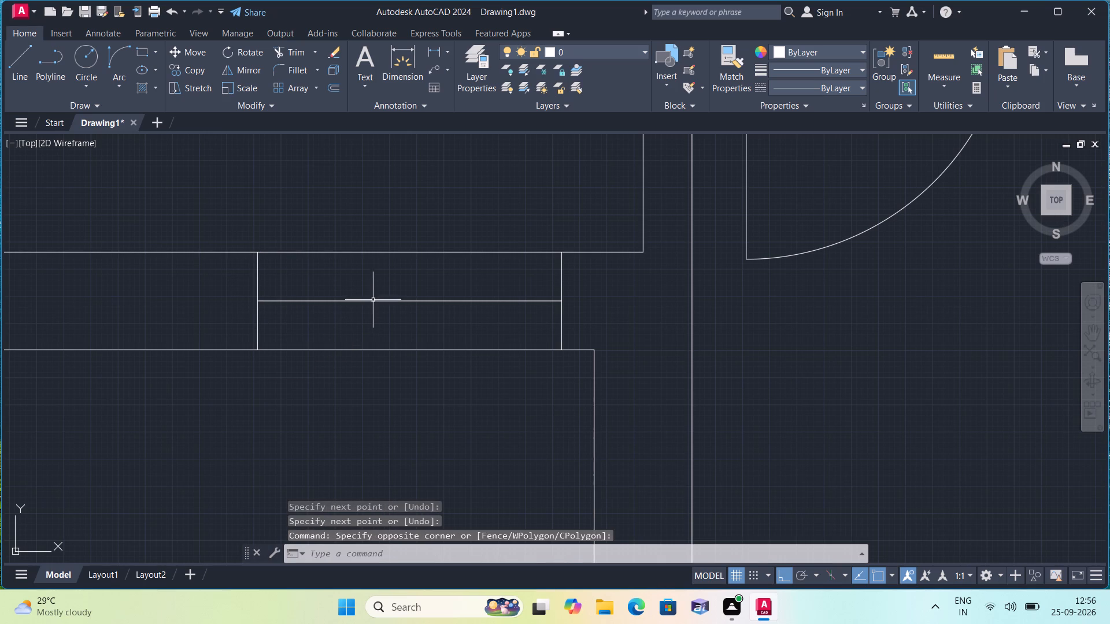
{"action": "left_click", "coordinate": [373, 299]}
{"action": "triple_click", "coordinate": [373, 302]}
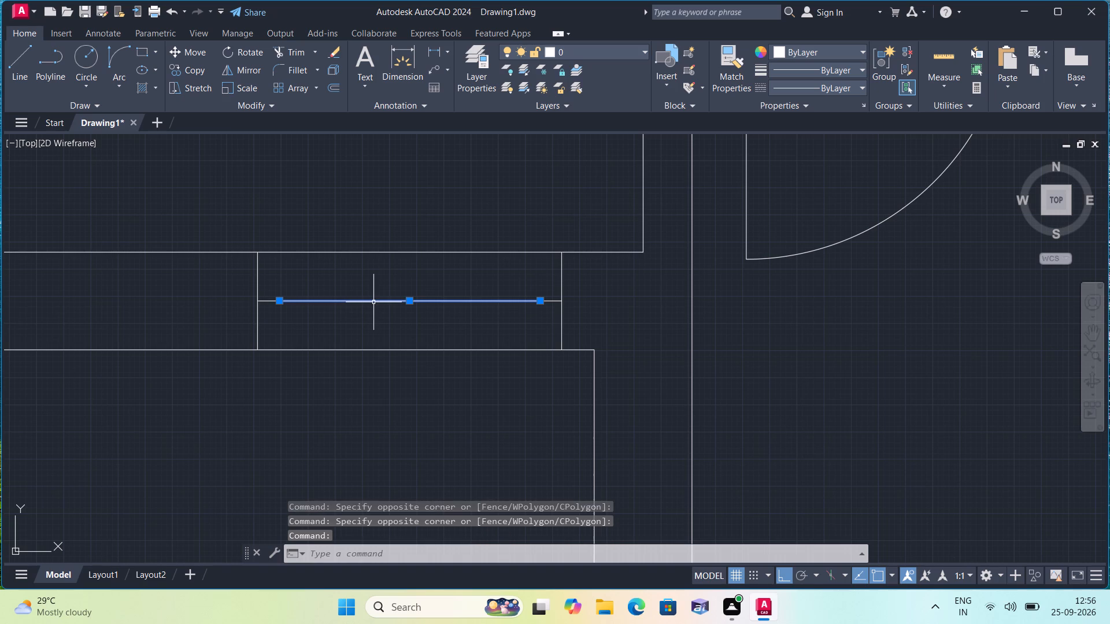
{"action": "key", "text": "Delete"}
Draw a 2' door leaf line north from the inner end of the east 2" stub.
{"action": "type", "text": "l"}
{"action": "key", "text": "space"}
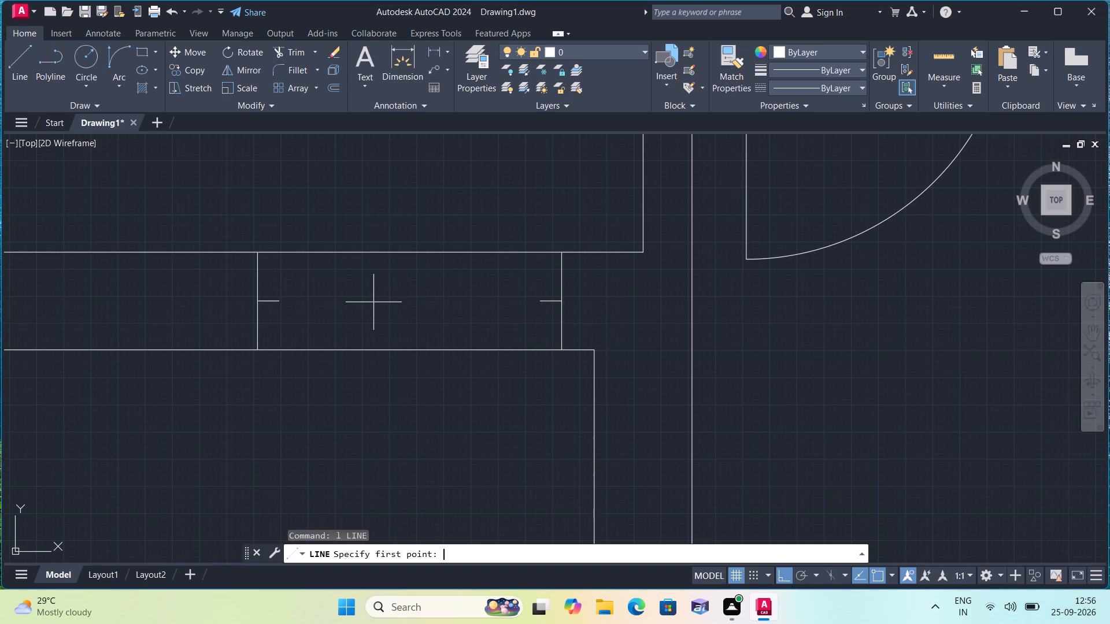
{"action": "left_click", "coordinate": [543, 298]}
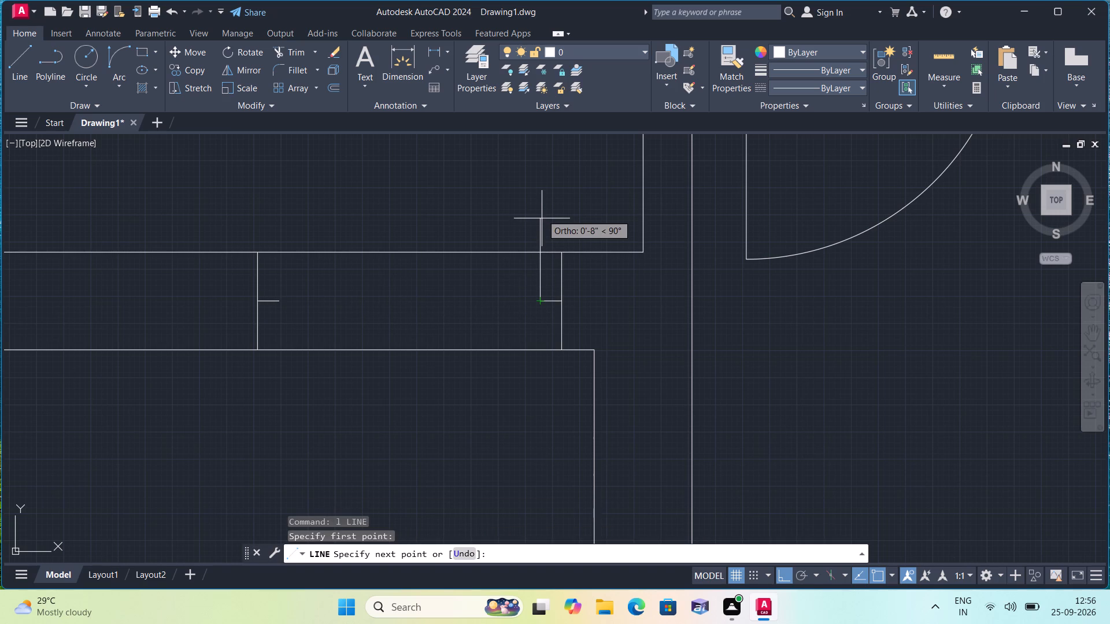
{"action": "type", "text": "2'"}
{"action": "key", "text": "space"}
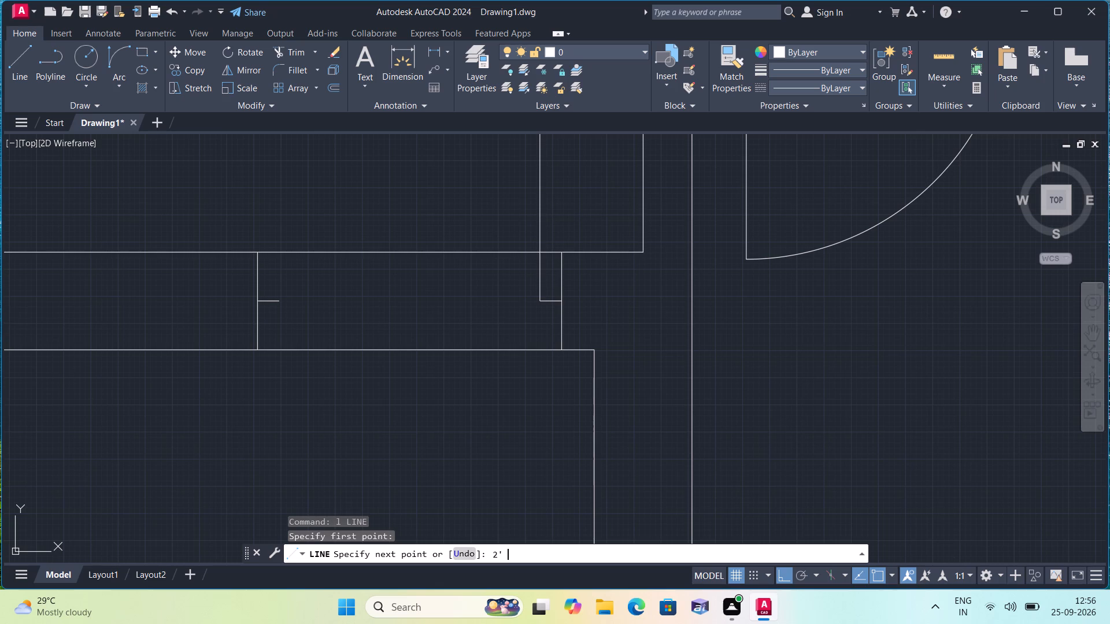
{"action": "key", "text": "Escape"}
Draw the door swing as a Start, End, Direction arc from the leaf's north end to the inner end of the west stub.
{"action": "scroll", "coordinate": [530, 220], "scroll_direction": "down", "scroll_amount": 1}
{"action": "middle_click_drag", "start_coordinate": [468, 262], "coordinate": [446, 358]}
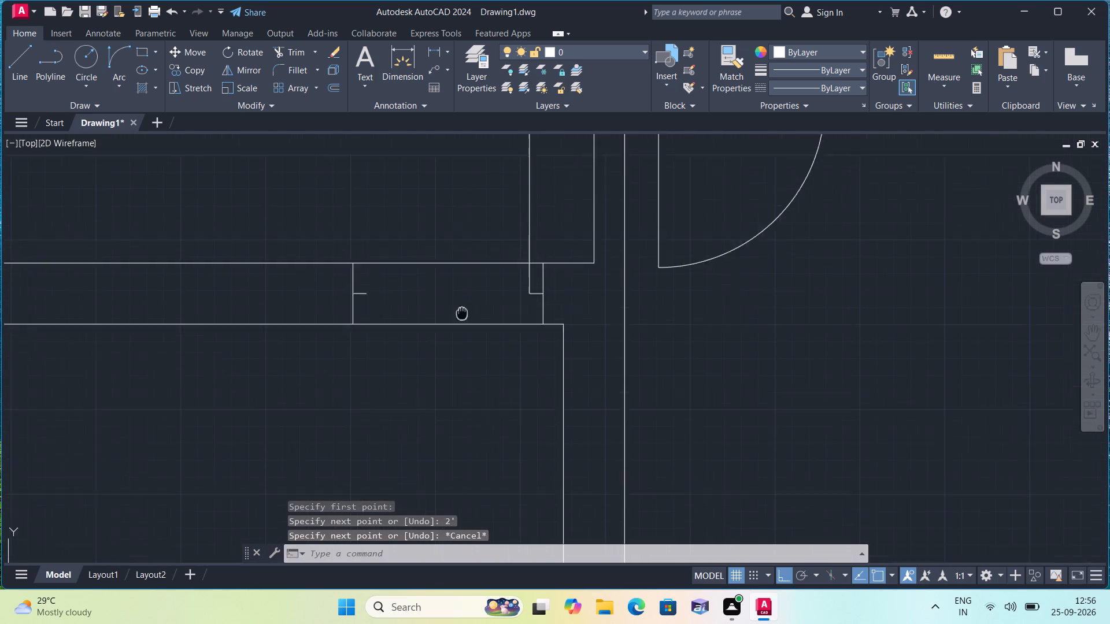
{"action": "middle_click_drag", "start_coordinate": [446, 358], "coordinate": [443, 370]}
{"action": "left_click_drag", "start_coordinate": [113, 87], "coordinate": [117, 104]}
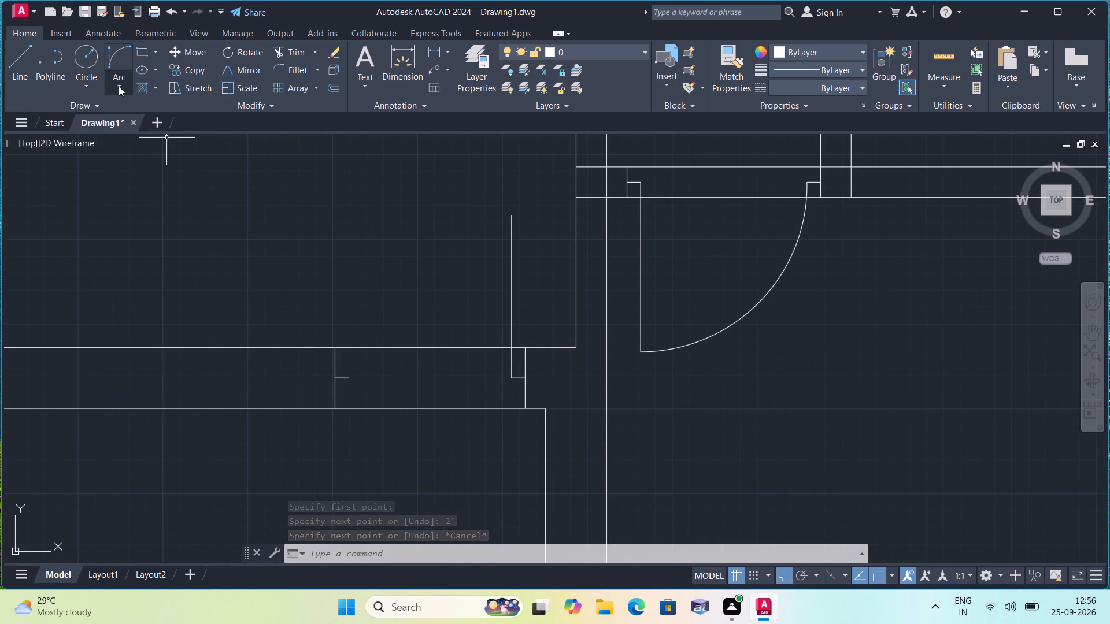
{"action": "left_click", "coordinate": [119, 86]}
{"action": "left_click", "coordinate": [162, 257]}
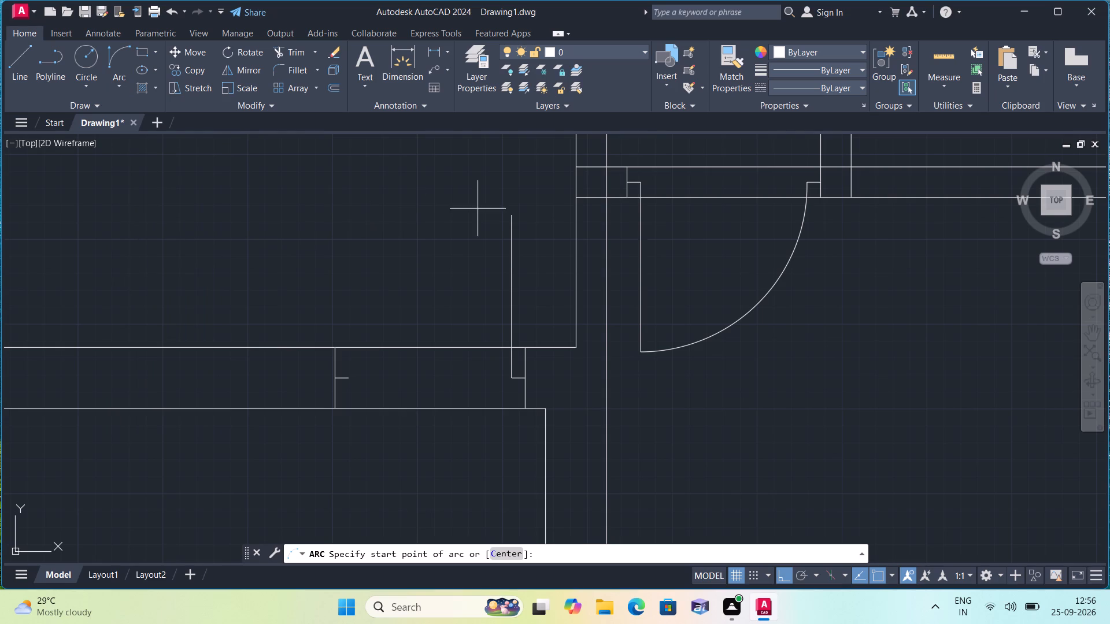
{"action": "left_click", "coordinate": [510, 214]}
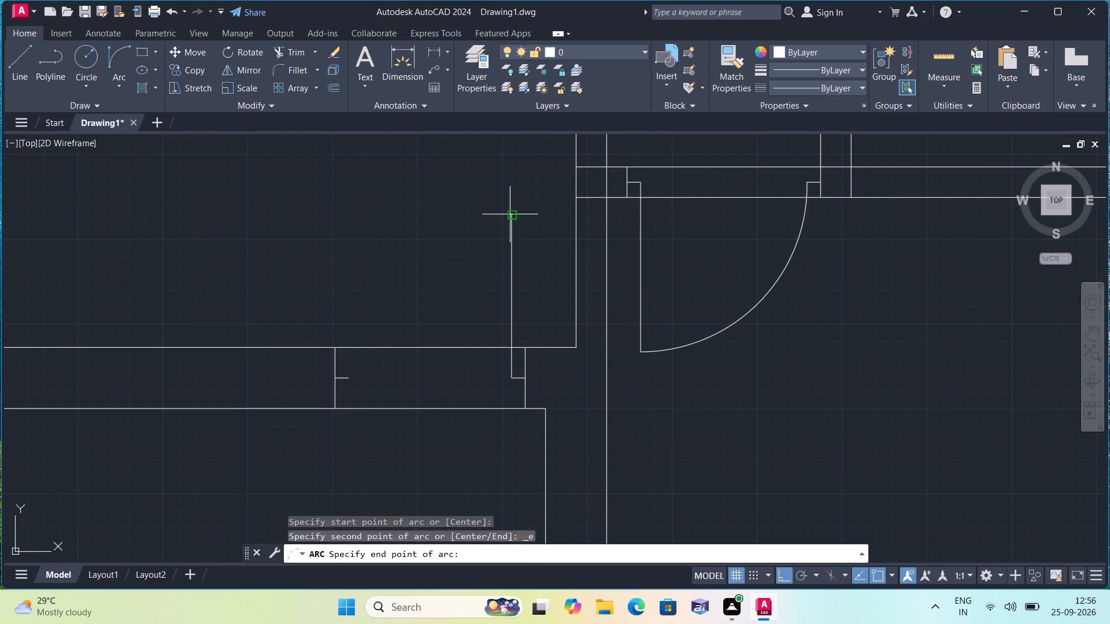
{"action": "left_click", "coordinate": [352, 378]}
{"action": "left_click", "coordinate": [348, 303]}
Trim the 9" wall's north line between the jambs across the new door opening, including the pieces beside the arc and leaf.
{"action": "scroll", "coordinate": [343, 299], "scroll_direction": "down", "scroll_amount": 1}
{"action": "middle_click_drag", "start_coordinate": [345, 321], "coordinate": [345, 328]}
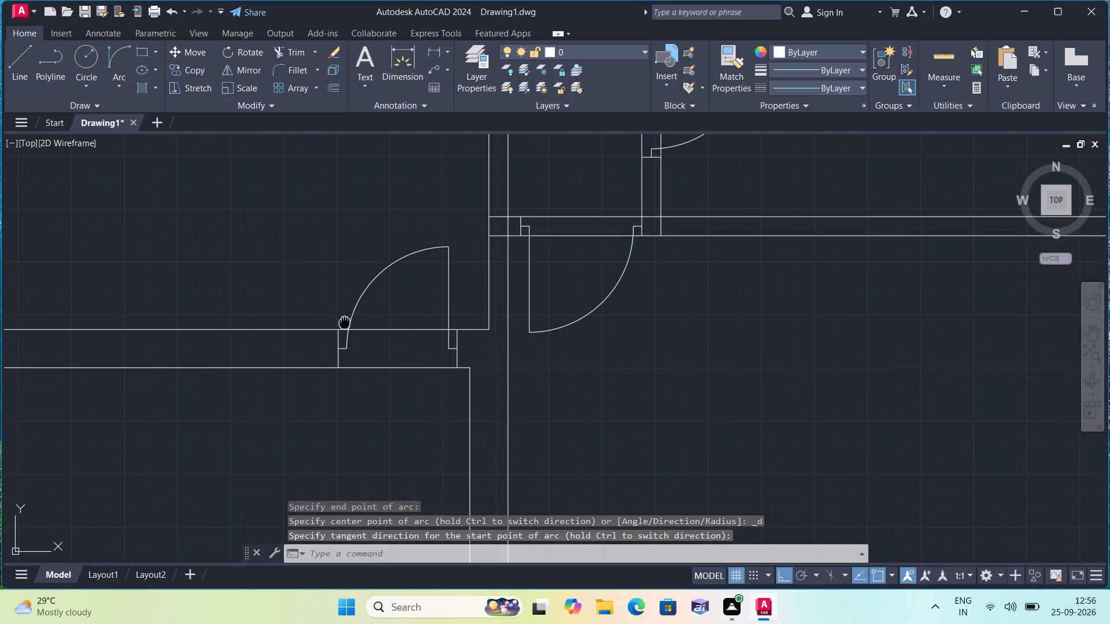
{"action": "middle_click_drag", "start_coordinate": [345, 328], "coordinate": [358, 373]}
{"action": "scroll", "coordinate": [358, 373], "scroll_direction": "down", "scroll_amount": 1}
{"action": "type", "text": "trim"}
{"action": "key", "text": "space"}
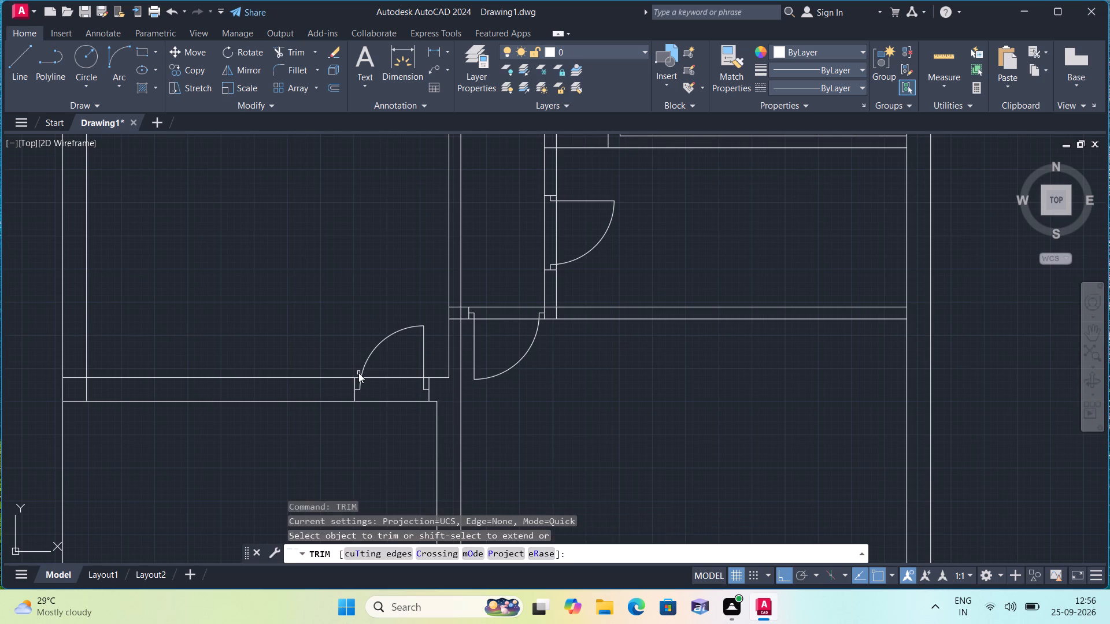
{"action": "scroll", "coordinate": [358, 373], "scroll_direction": "up", "scroll_amount": 1}
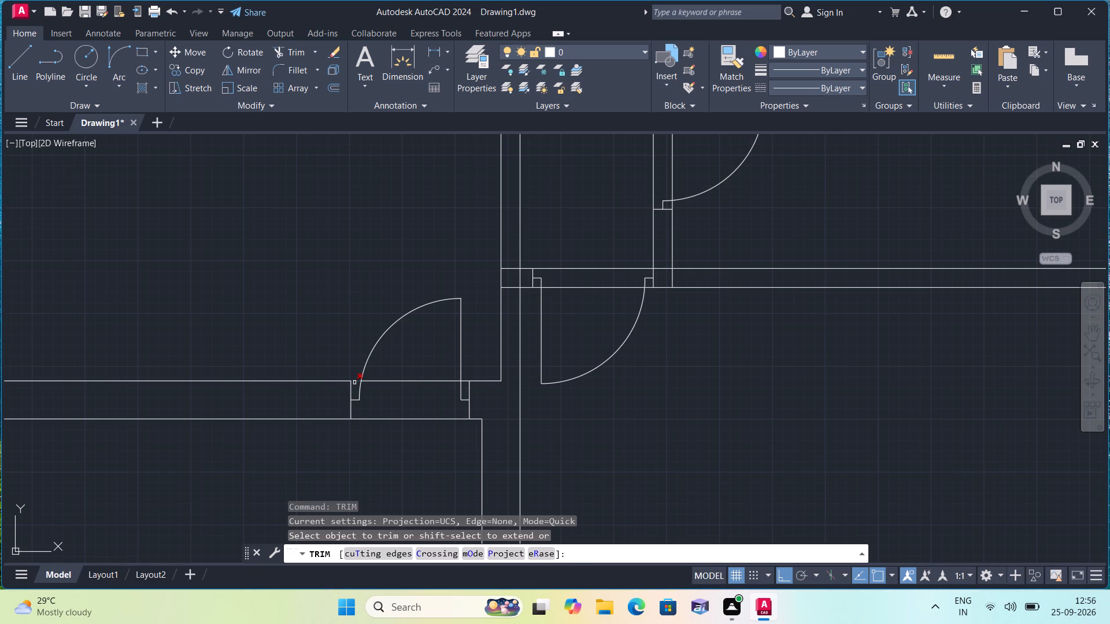
{"action": "left_click", "coordinate": [354, 382]}
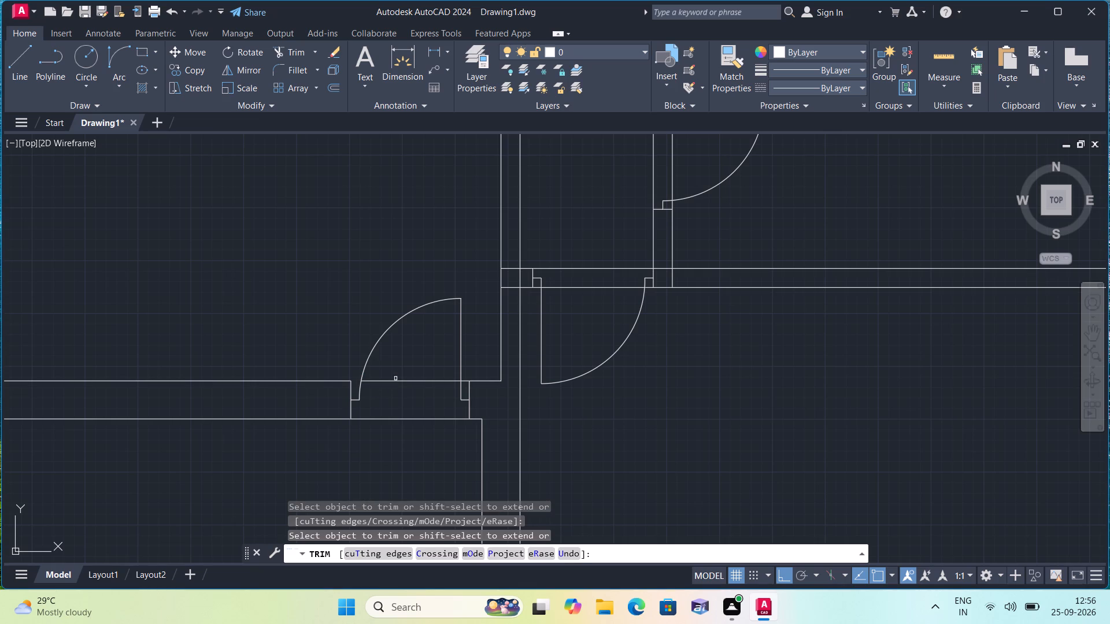
{"action": "left_click", "coordinate": [395, 378]}
{"action": "left_click", "coordinate": [401, 388]}
{"action": "scroll", "coordinate": [506, 388], "scroll_direction": "up", "scroll_amount": 2}
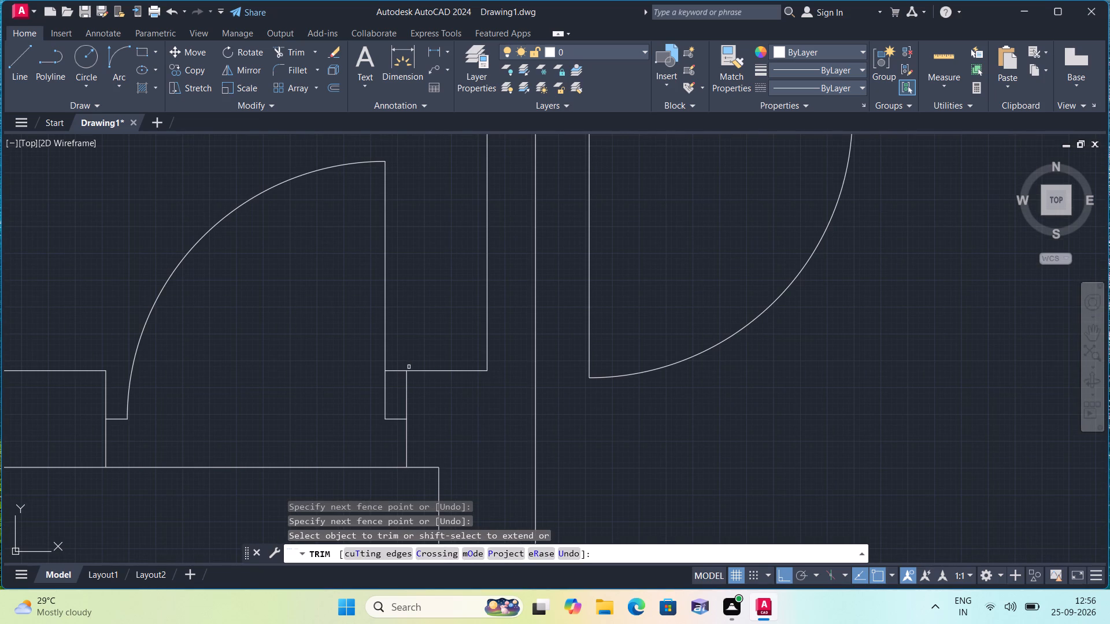
{"action": "left_click", "coordinate": [403, 371]}
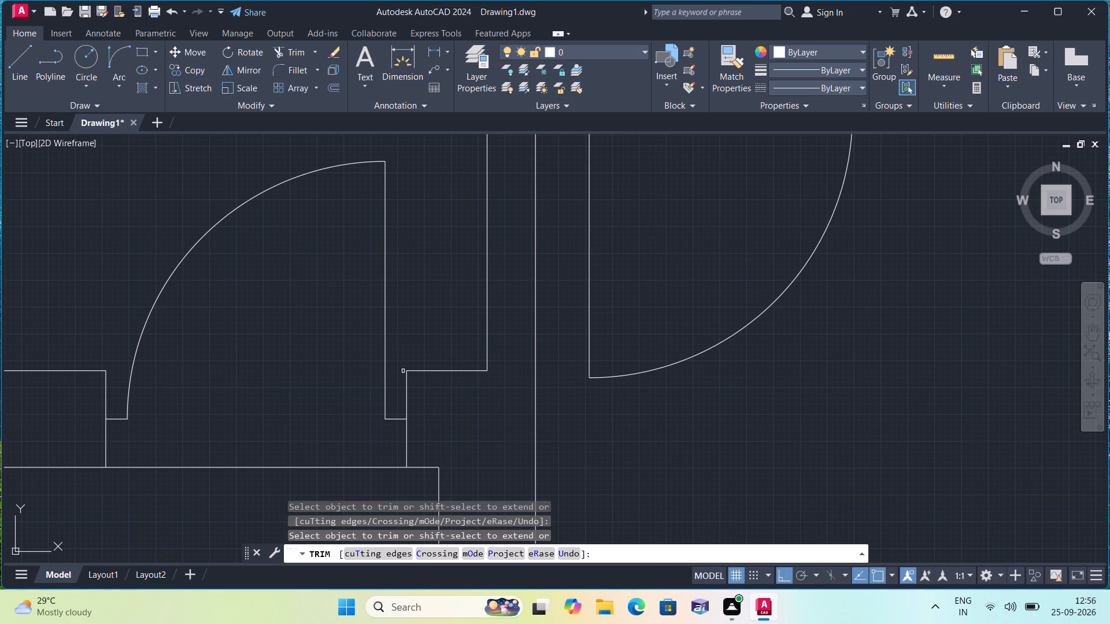
Trim the overlapping partition lines inside the wall junction just west of the neighbouring south-swinging door.
{"action": "scroll", "coordinate": [404, 363], "scroll_direction": "down", "scroll_amount": 2}
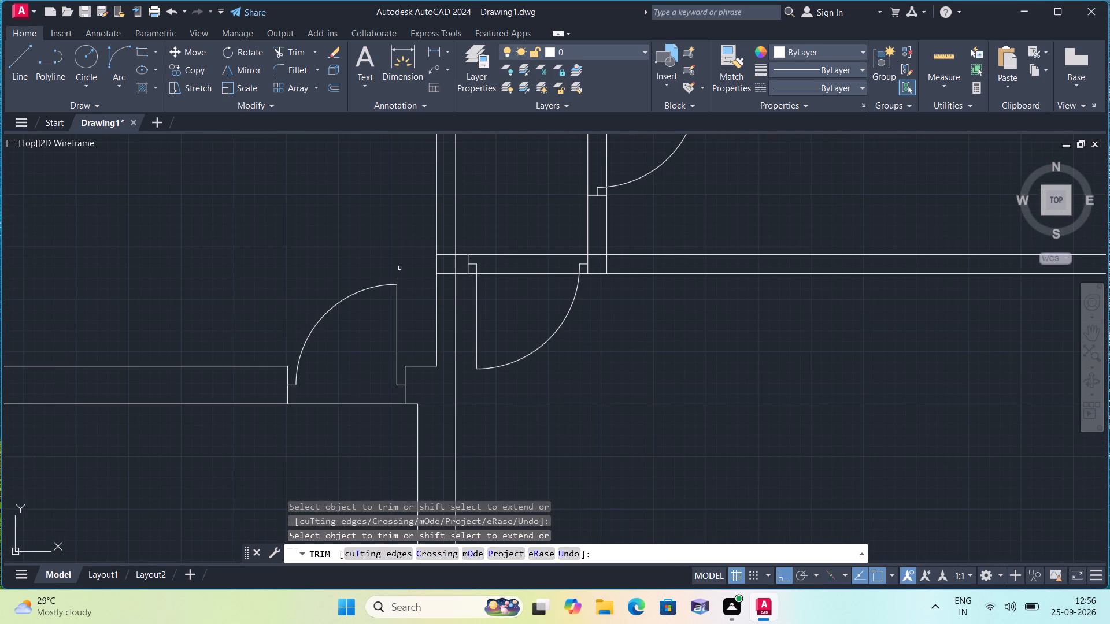
{"action": "middle_click_drag", "start_coordinate": [399, 268], "coordinate": [413, 384]}
{"action": "scroll", "coordinate": [448, 367], "scroll_direction": "up", "scroll_amount": 1}
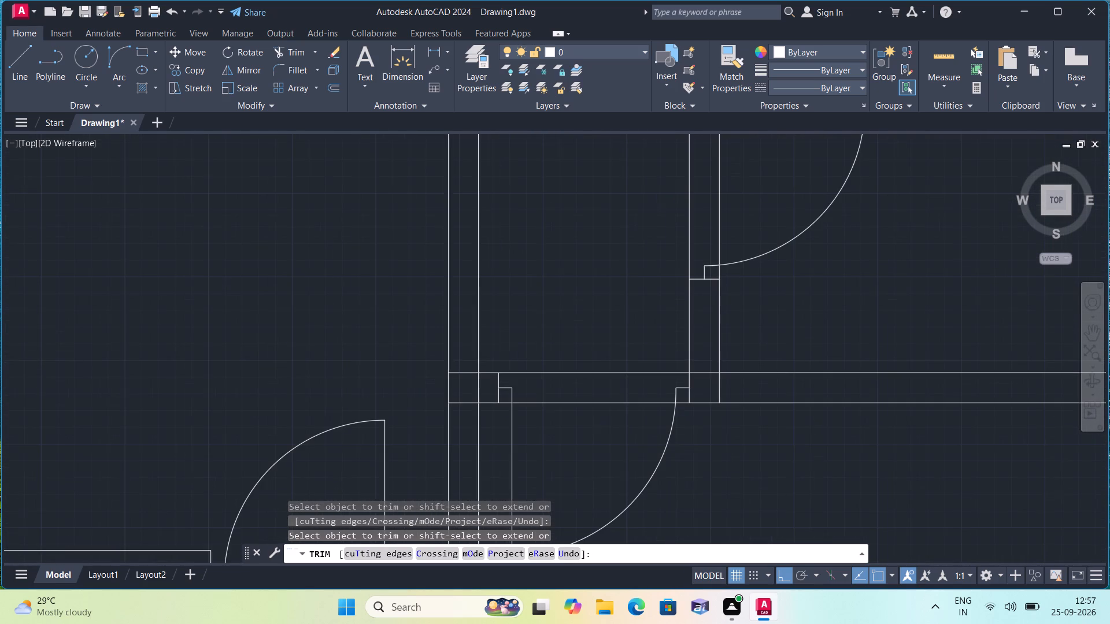
{"action": "left_click", "coordinate": [458, 404]}
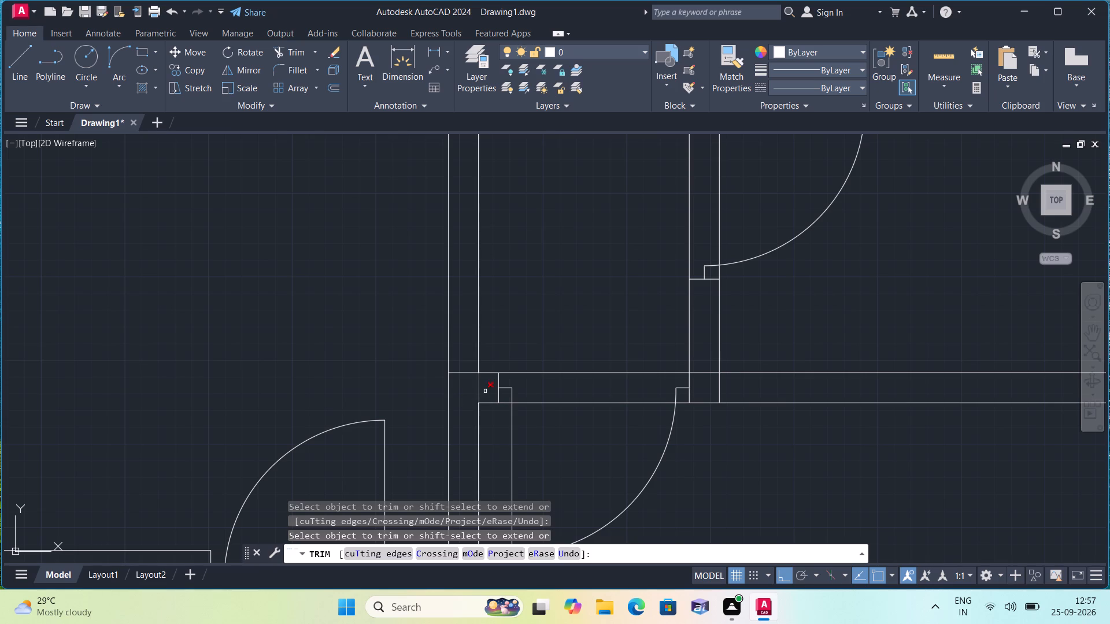
{"action": "left_click", "coordinate": [483, 387]}
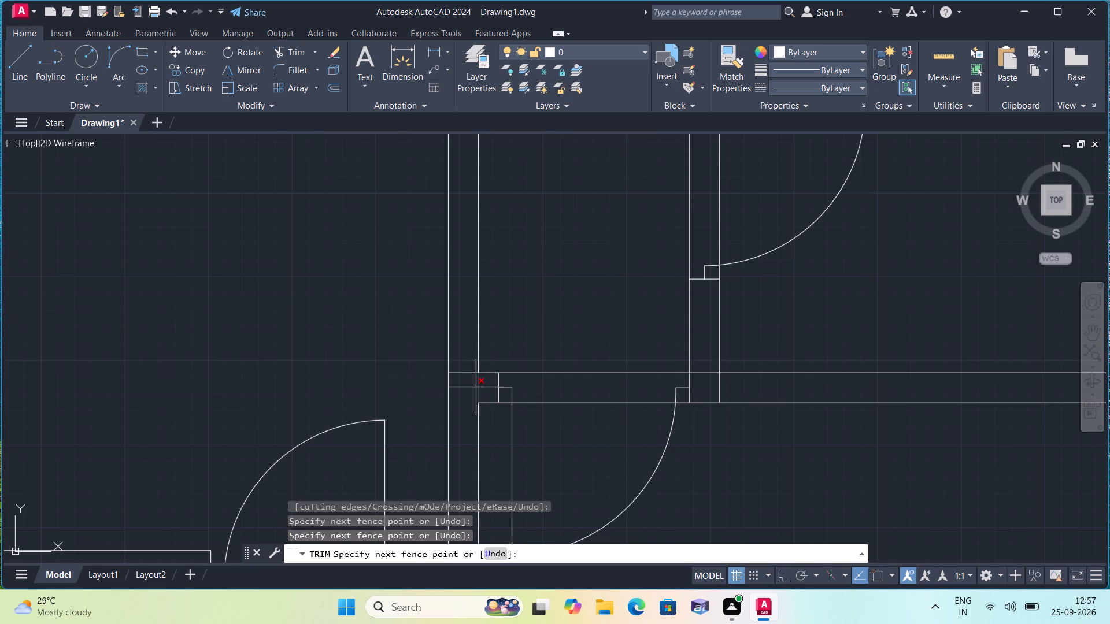
{"action": "left_click", "coordinate": [476, 387]}
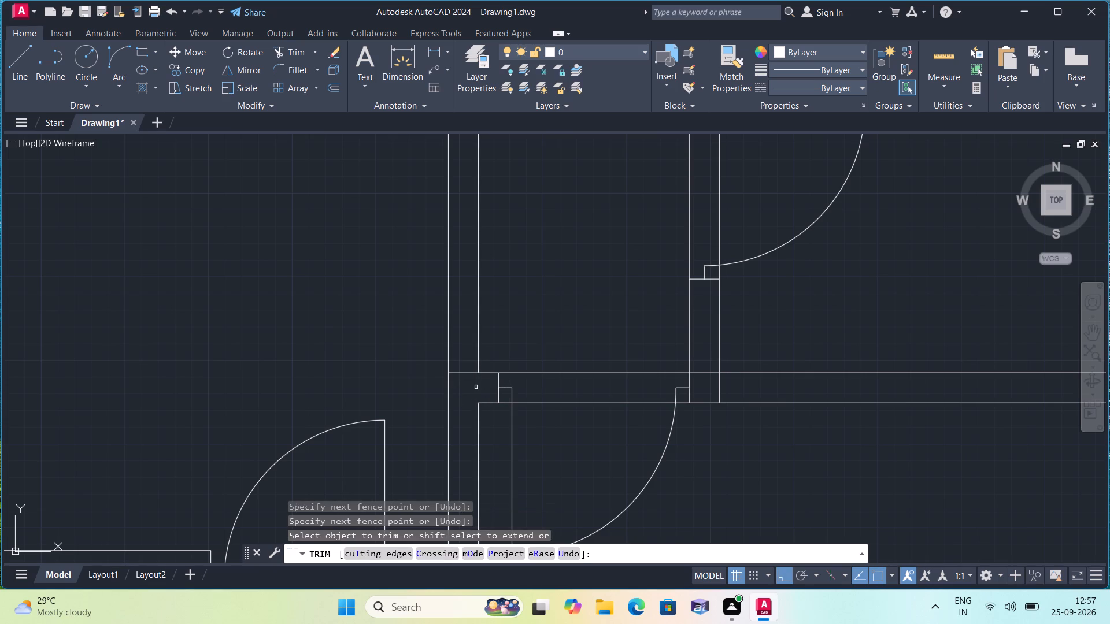
Trim the partition's south line between the jambs of the south-swinging door, including the pieces beside its leaf and arc.
{"action": "scroll", "coordinate": [487, 398], "scroll_direction": "up", "scroll_amount": 1}
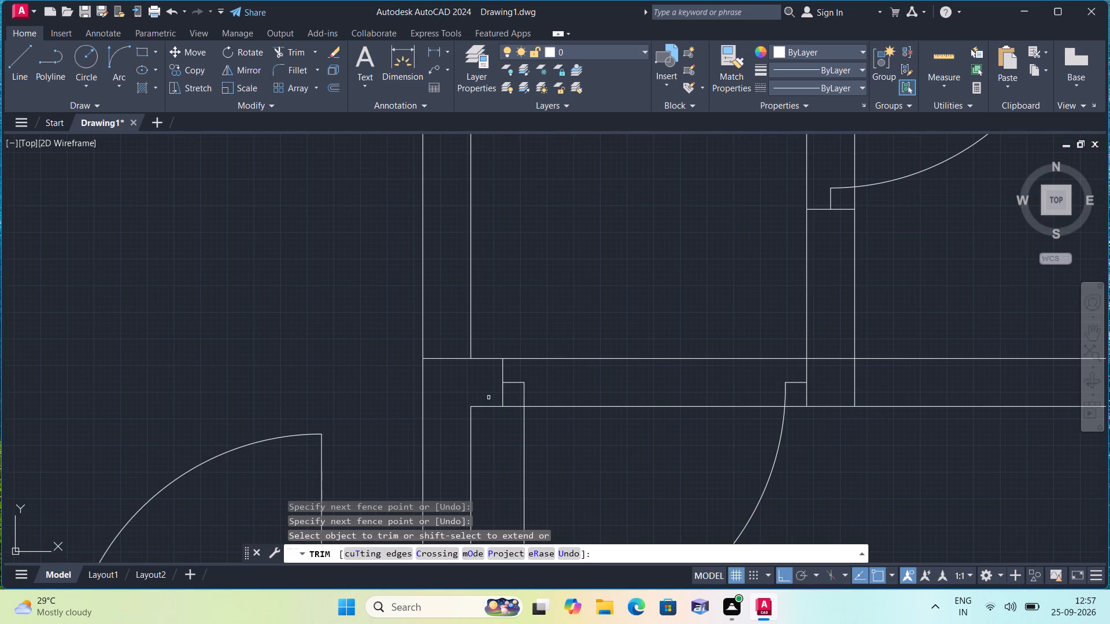
{"action": "left_click", "coordinate": [509, 404]}
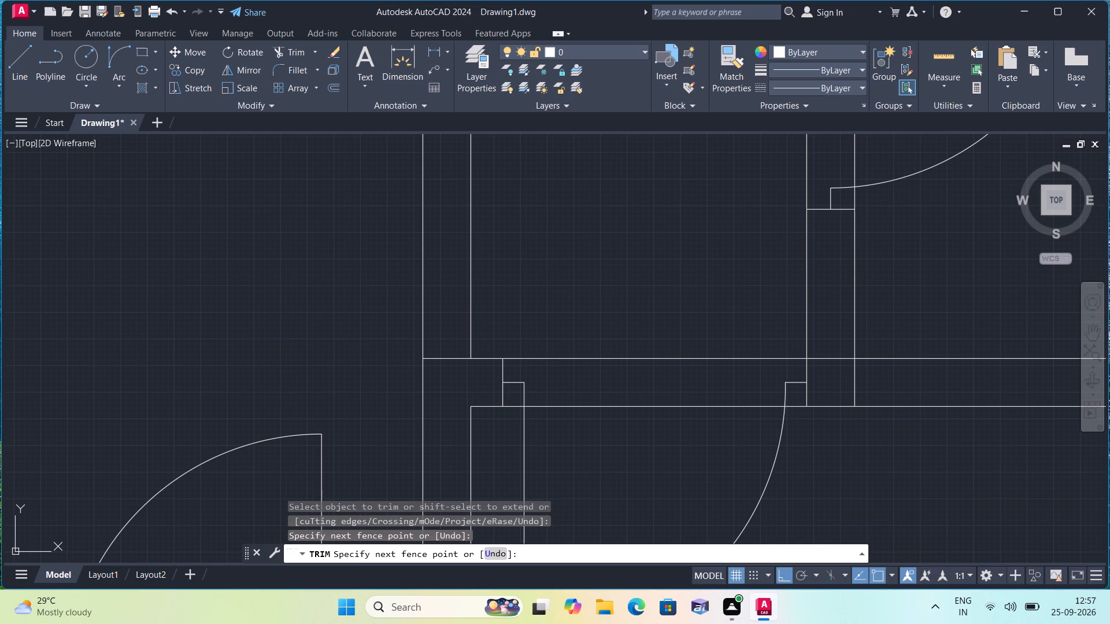
{"action": "left_click", "coordinate": [515, 419]}
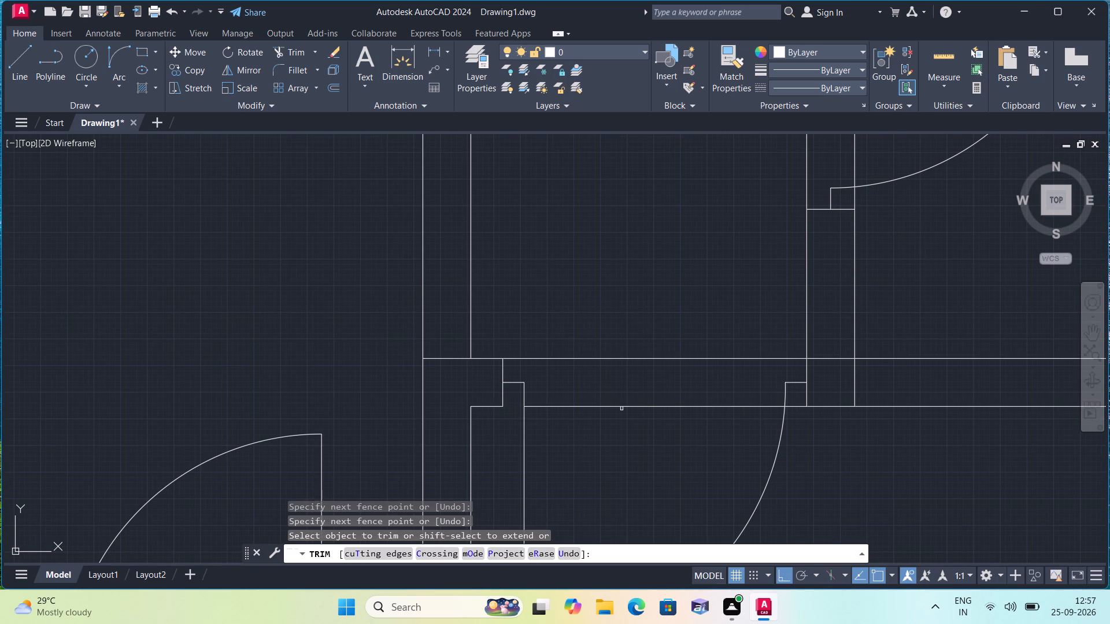
{"action": "left_click", "coordinate": [621, 408]}
{"action": "scroll", "coordinate": [741, 406], "scroll_direction": "up", "scroll_amount": 1}
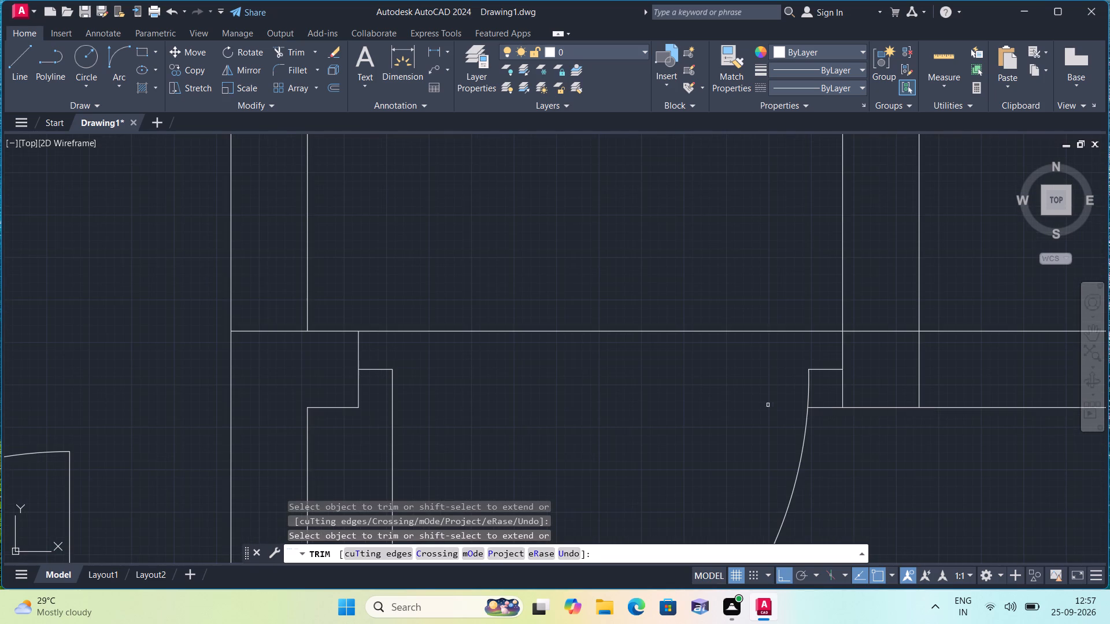
{"action": "left_click", "coordinate": [831, 407]}
Trim the crossing wall lines inside the partition junction just east of the south-swinging door.
{"action": "left_click", "coordinate": [849, 297]}
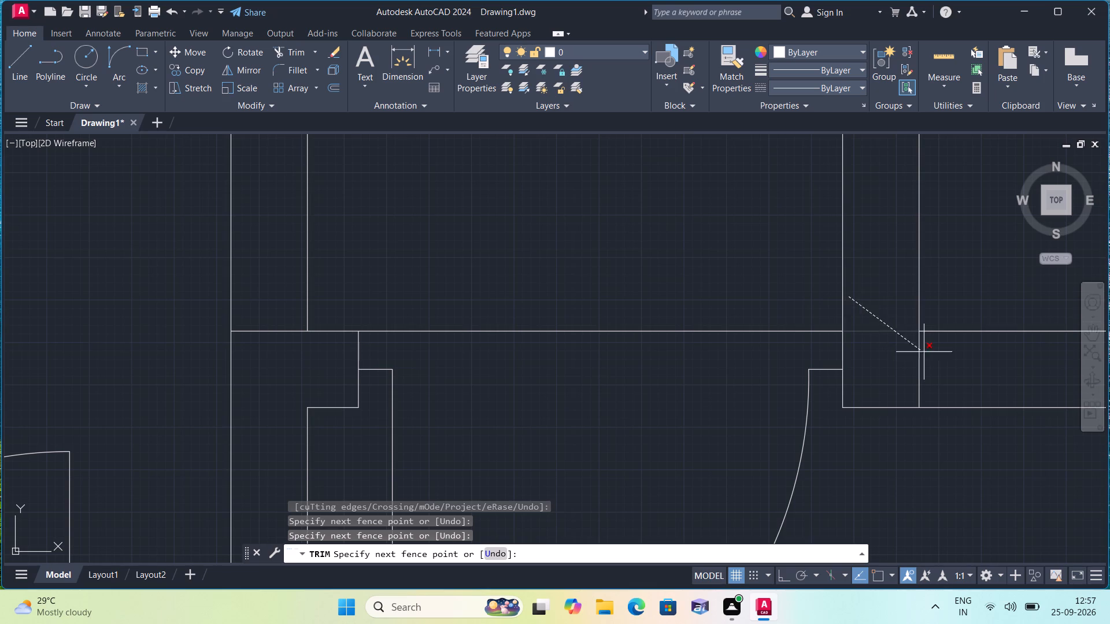
{"action": "left_click", "coordinate": [939, 359]}
Trim the vertical partition's east line between the jambs of the east-swinging door to the north, including both stub pieces.
{"action": "scroll", "coordinate": [939, 359], "scroll_direction": "down", "scroll_amount": 1}
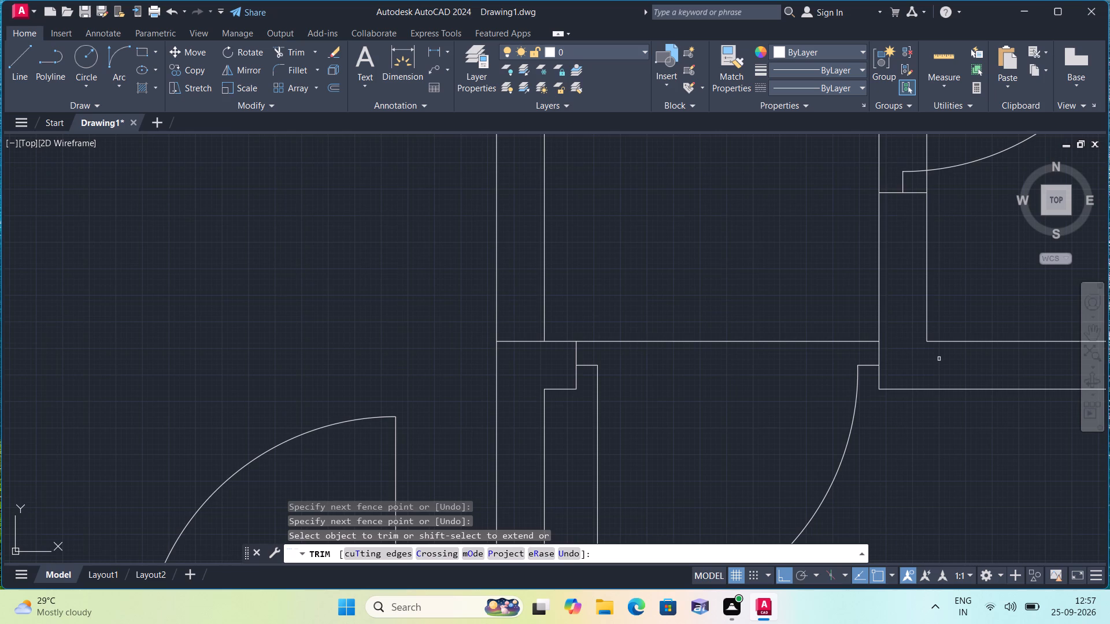
{"action": "scroll", "coordinate": [939, 359], "scroll_direction": "down", "scroll_amount": 1}
{"action": "middle_click_drag", "start_coordinate": [852, 302], "coordinate": [828, 333]}
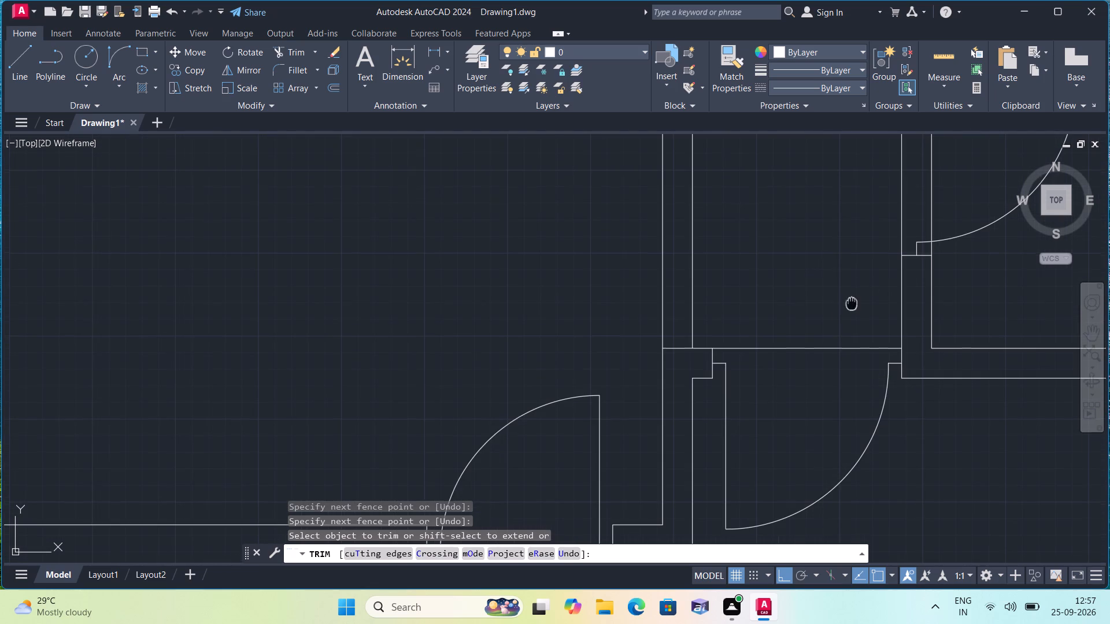
{"action": "middle_click_drag", "start_coordinate": [828, 333], "coordinate": [671, 564]}
{"action": "left_click", "coordinate": [752, 436]}
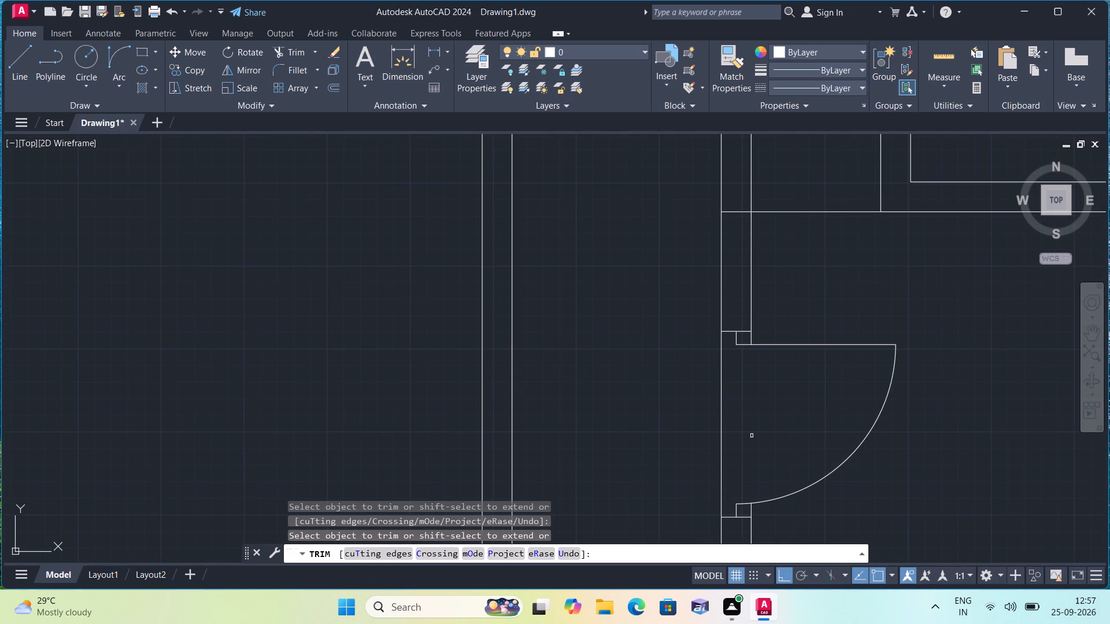
{"action": "left_click", "coordinate": [753, 511]}
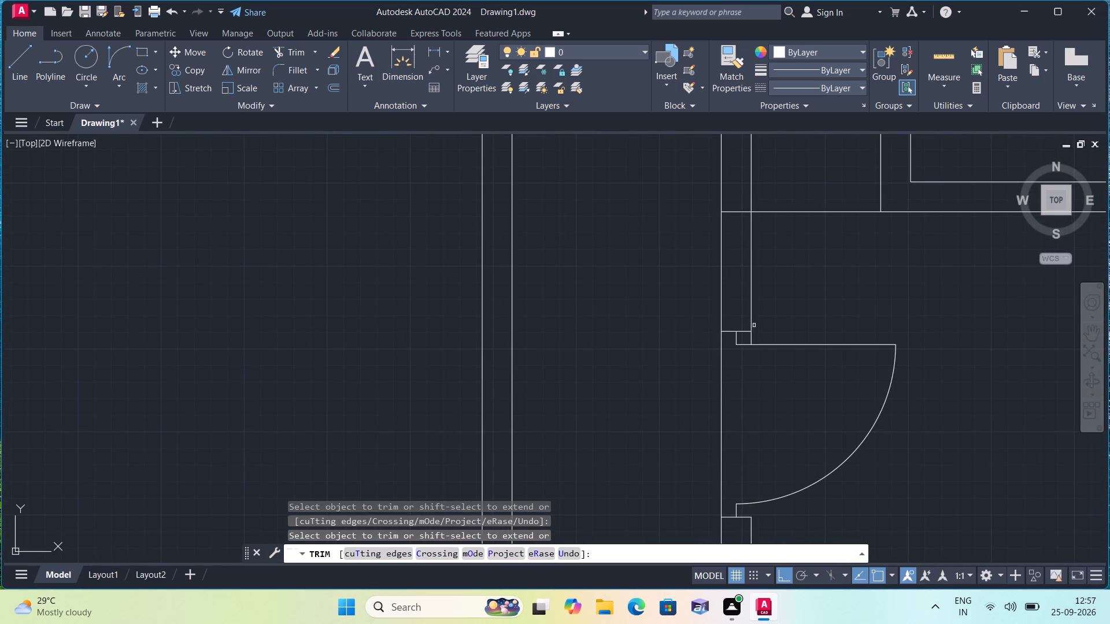
{"action": "left_click", "coordinate": [754, 335]}
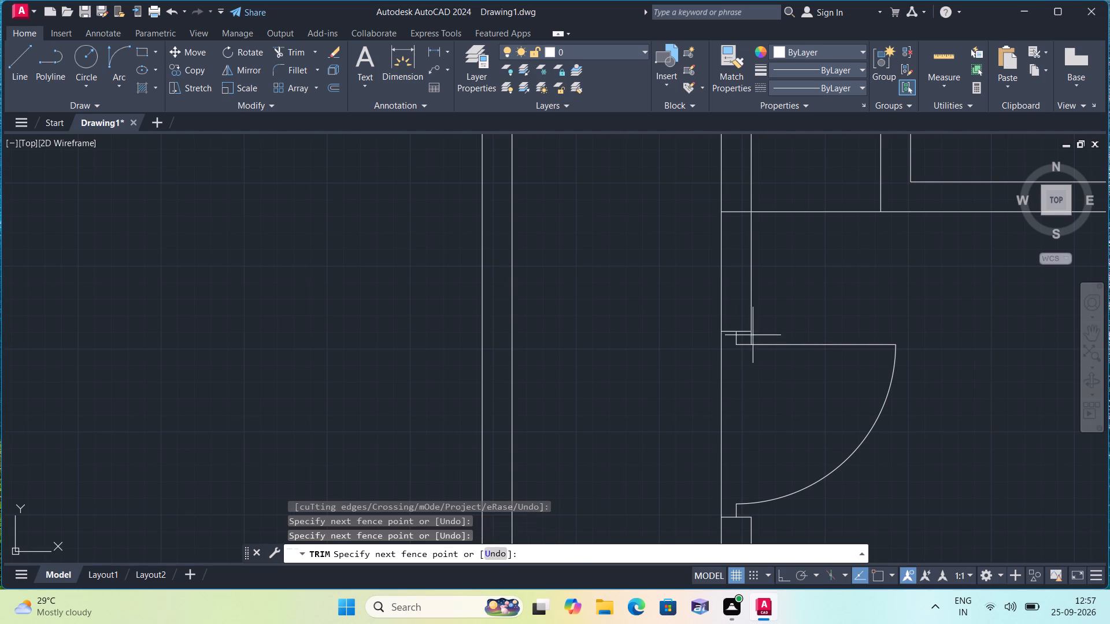
{"action": "left_click", "coordinate": [748, 335]}
Trim the horizontal line crossing the vertical partition at the junction north of the east-swinging door.
{"action": "middle_click_drag", "start_coordinate": [559, 330], "coordinate": [525, 435]}
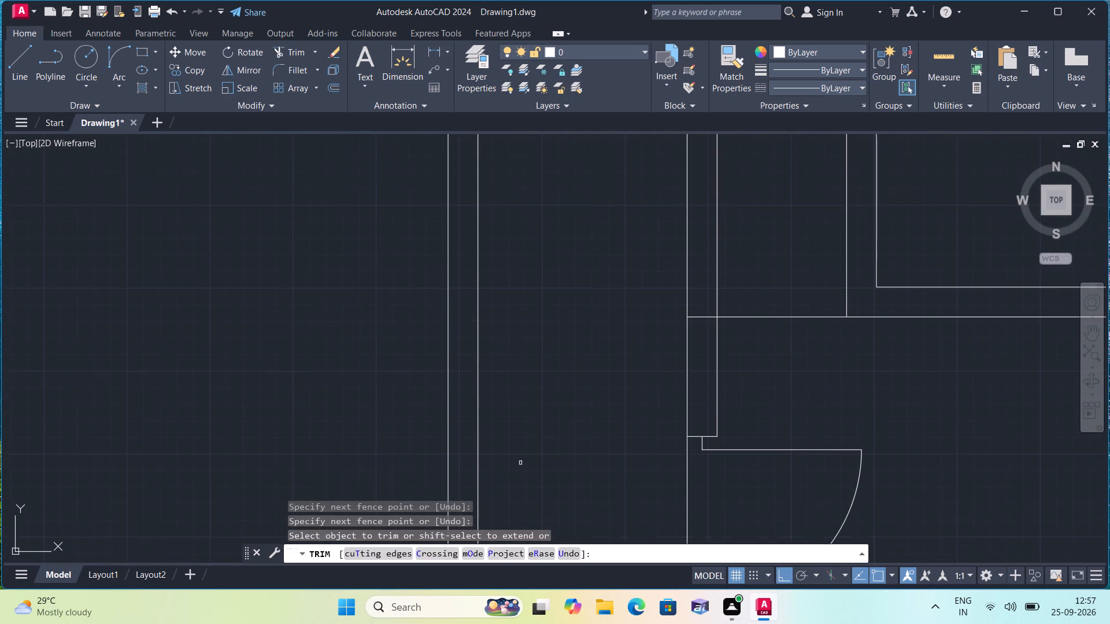
{"action": "scroll", "coordinate": [553, 404], "scroll_direction": "down", "scroll_amount": 1}
{"action": "middle_click_drag", "start_coordinate": [532, 391], "coordinate": [534, 526]}
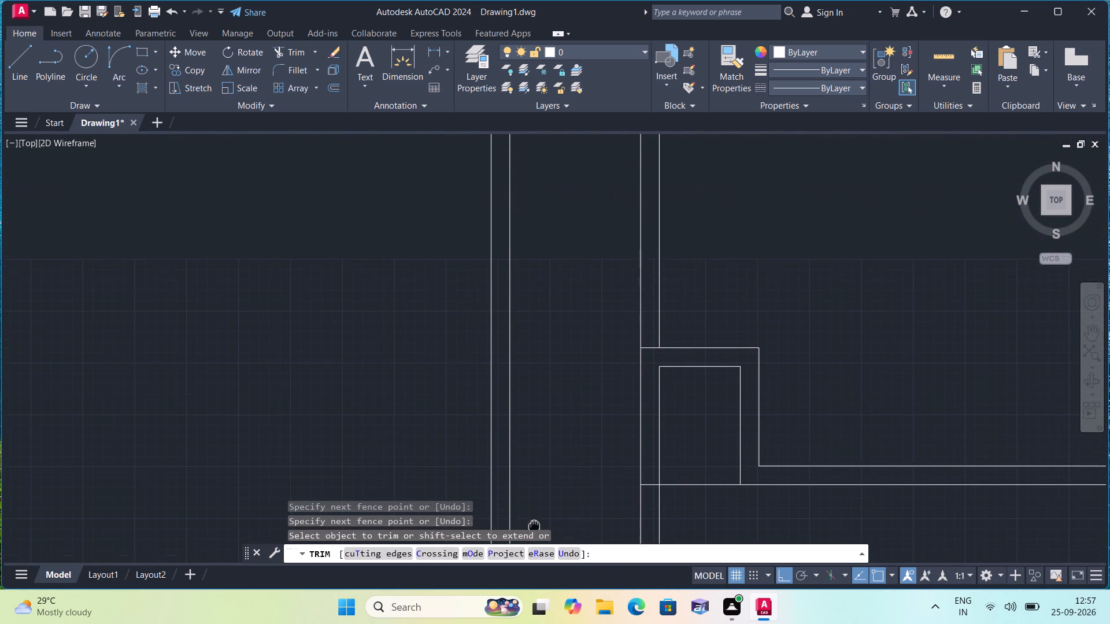
{"action": "scroll", "coordinate": [598, 488], "scroll_direction": "up", "scroll_amount": 1}
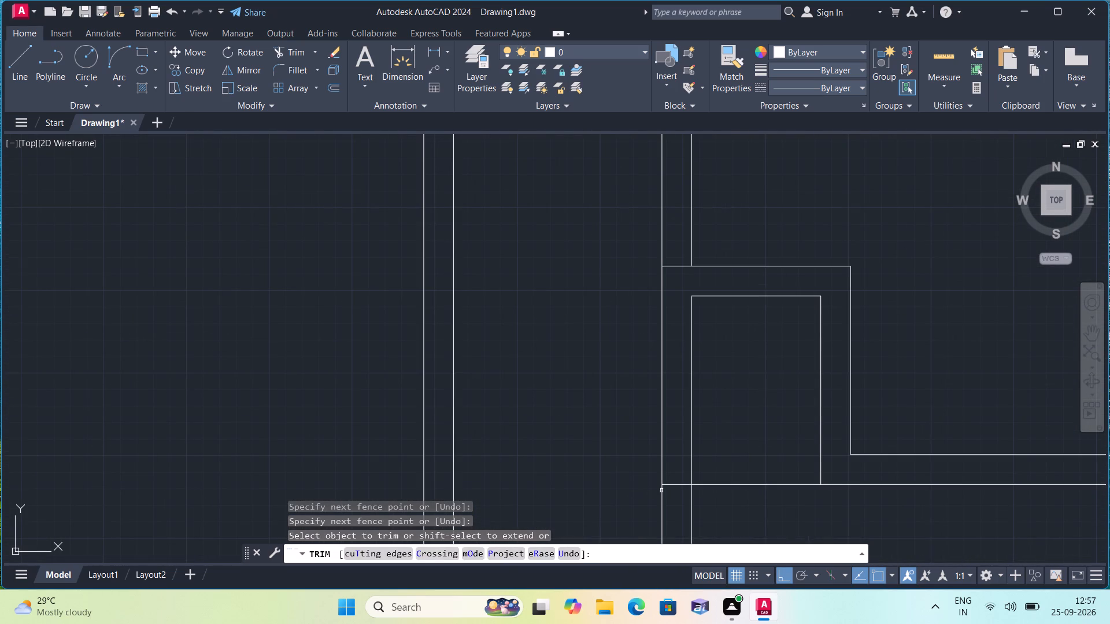
{"action": "left_click", "coordinate": [678, 484]}
{"action": "scroll", "coordinate": [620, 453], "scroll_direction": "down", "scroll_amount": 2}
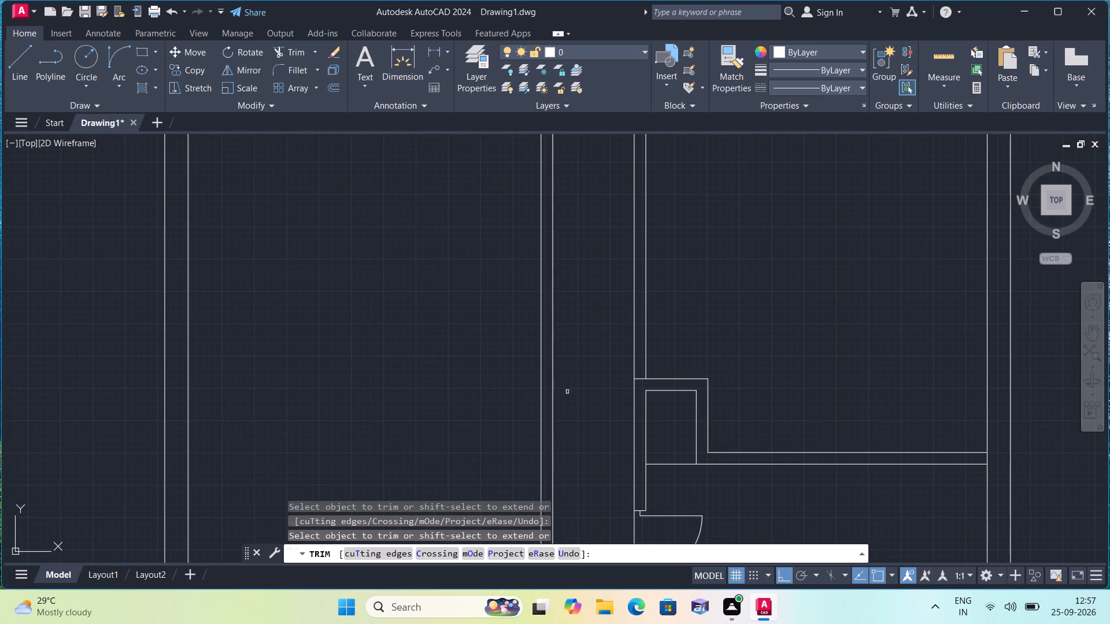
Trim the crossing wall lines at both jamb junctions of the north-swinging door in the middle partition.
{"action": "middle_click_drag", "start_coordinate": [556, 372], "coordinate": [561, 459]}
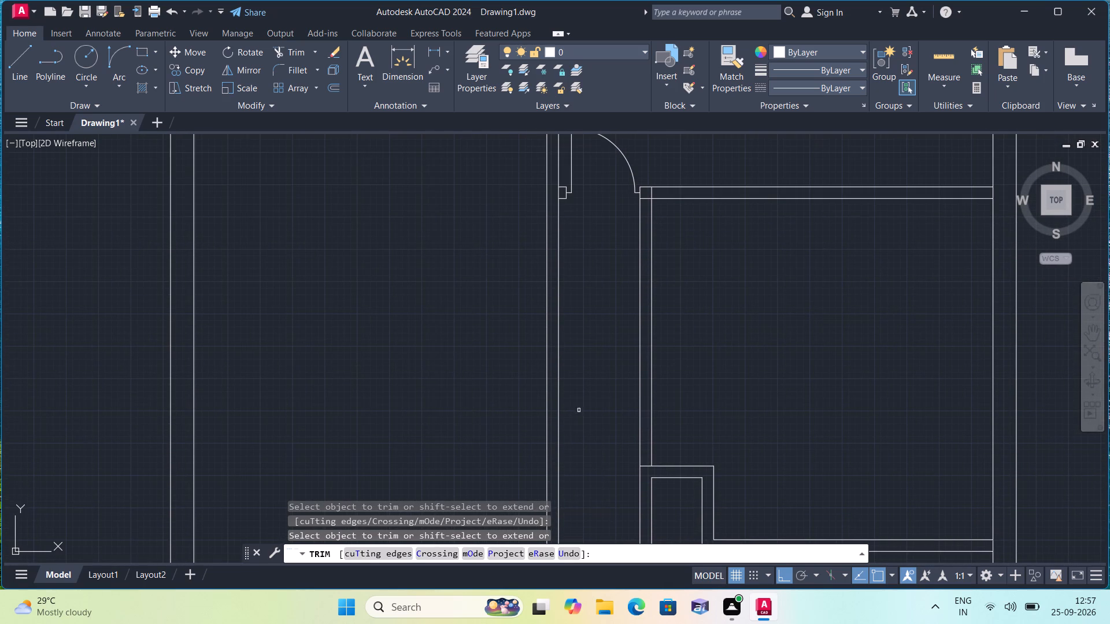
{"action": "scroll", "coordinate": [583, 388], "scroll_direction": "down", "scroll_amount": 1}
{"action": "middle_click_drag", "start_coordinate": [592, 374], "coordinate": [578, 483]}
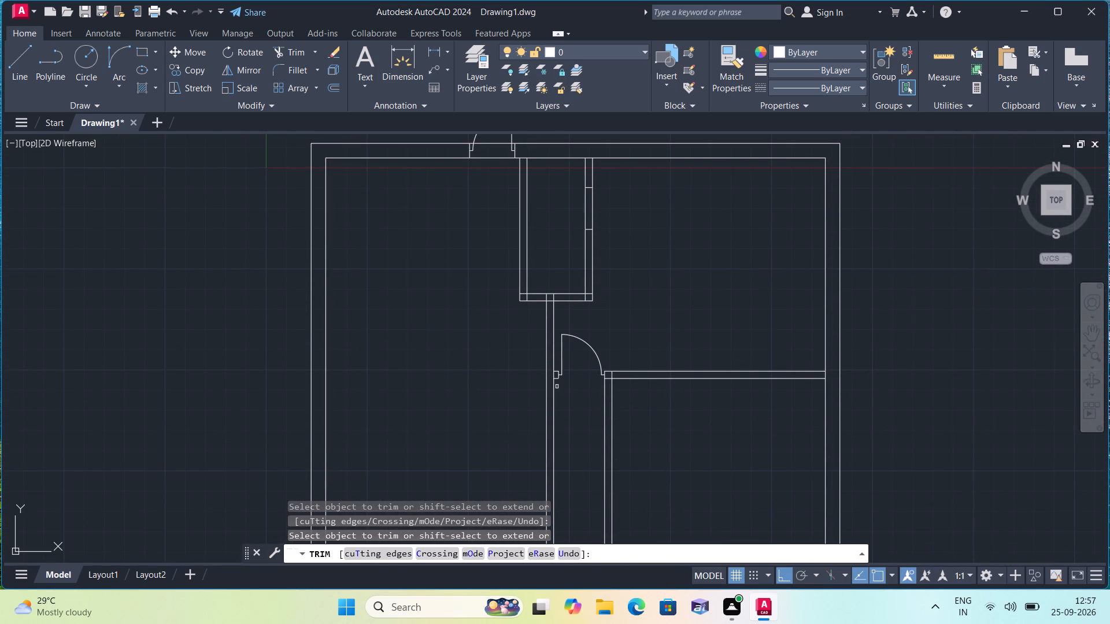
{"action": "scroll", "coordinate": [549, 374], "scroll_direction": "up", "scroll_amount": 1}
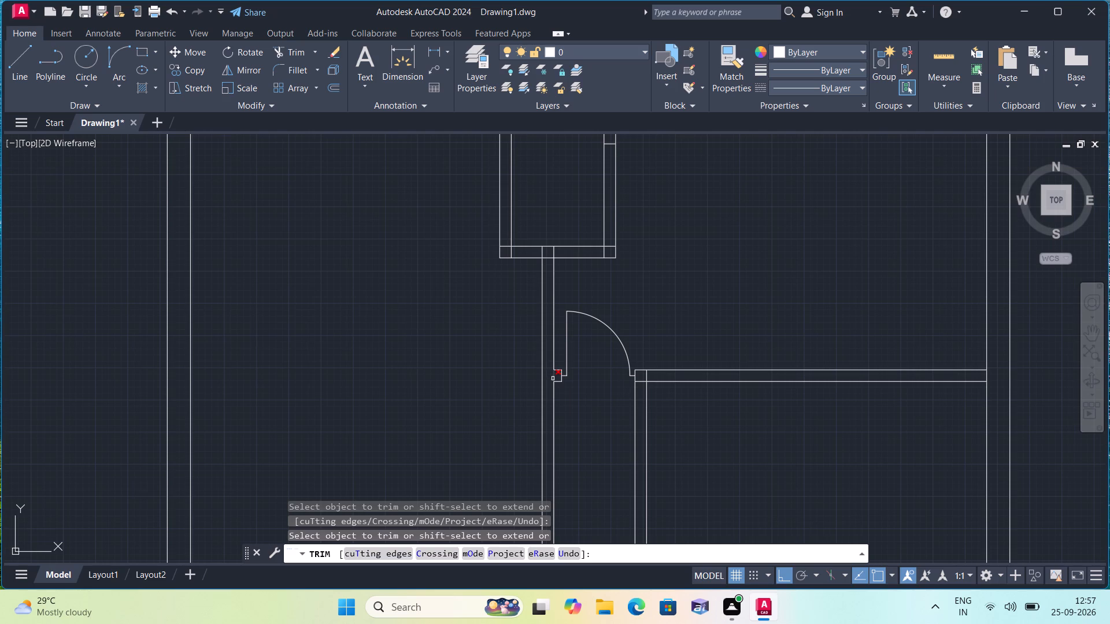
{"action": "left_click", "coordinate": [553, 378]}
{"action": "scroll", "coordinate": [620, 377], "scroll_direction": "up", "scroll_amount": 2}
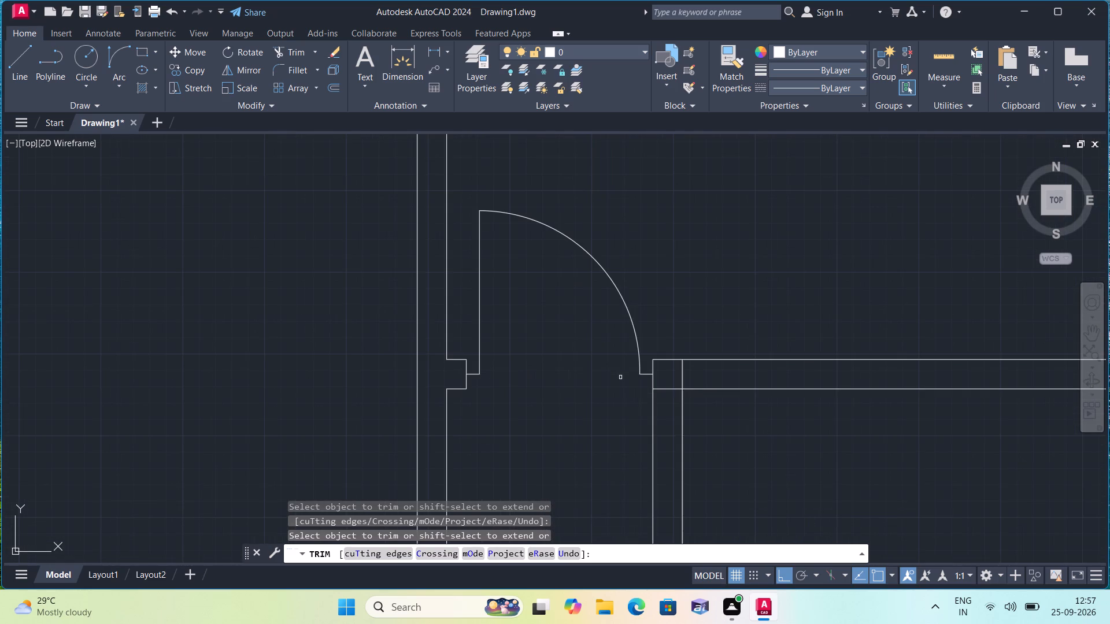
{"action": "left_click", "coordinate": [672, 389]}
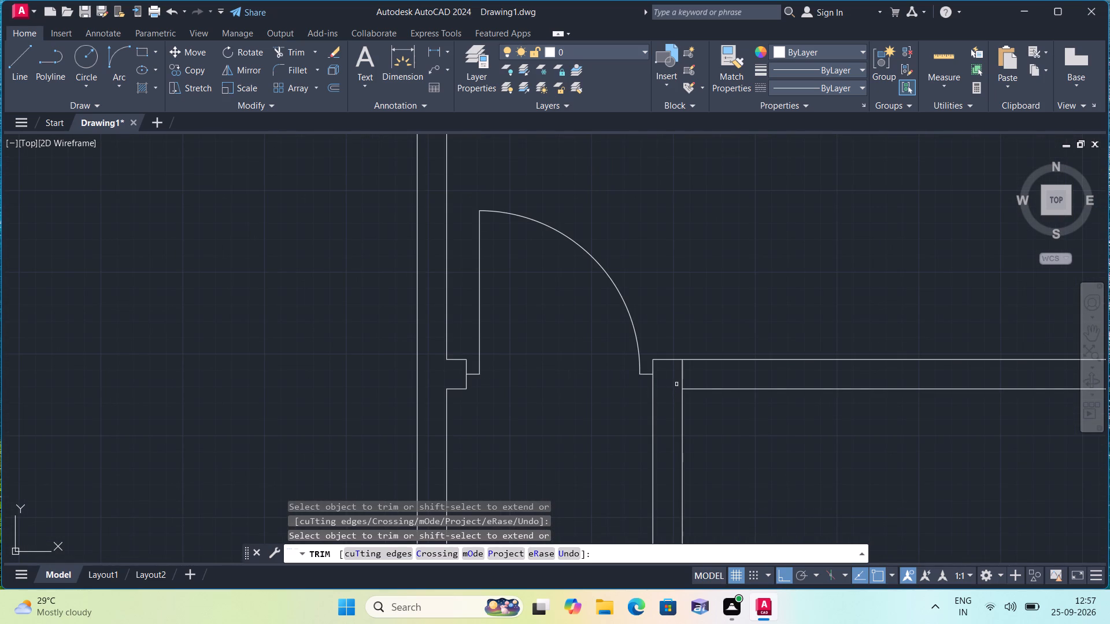
{"action": "left_click", "coordinate": [680, 380]}
{"action": "scroll", "coordinate": [599, 362], "scroll_direction": "down", "scroll_amount": 3}
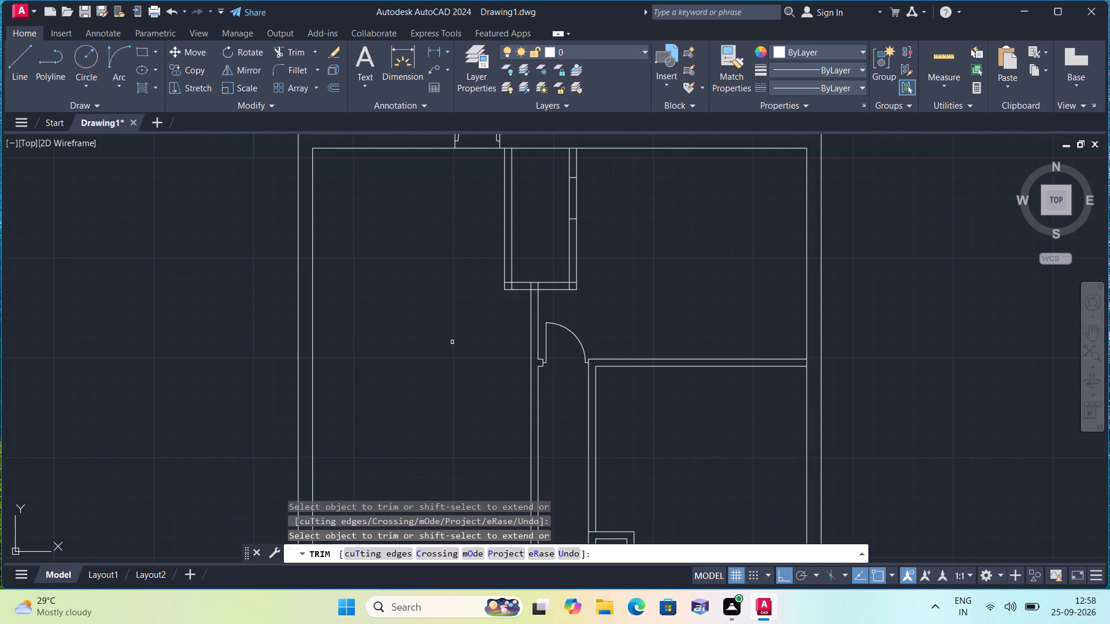
Trim the north outer wall's outer line between the entrance door's jambs, including the pieces beside its arc and leaf.
{"action": "middle_click_drag", "start_coordinate": [455, 352], "coordinate": [500, 516]}
{"action": "scroll", "coordinate": [641, 372], "scroll_direction": "up", "scroll_amount": 2}
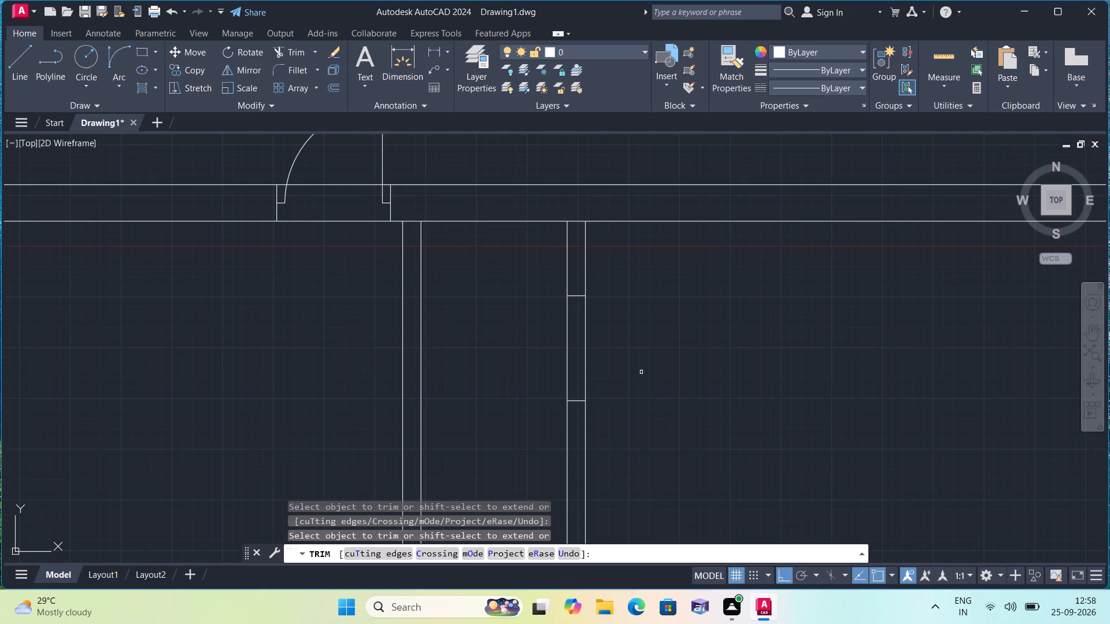
{"action": "left_click", "coordinate": [330, 184]}
{"action": "left_click", "coordinate": [280, 184]}
{"action": "left_click", "coordinate": [386, 186]}
Trim the east line of the small north room's east partition between the two opening lines.
{"action": "left_click", "coordinate": [587, 333]}
Trim the crossing lines at the small north room's two south corners and at its junction with the vertical partition below.
{"action": "scroll", "coordinate": [624, 333], "scroll_direction": "down", "scroll_amount": 1}
{"action": "middle_click_drag", "start_coordinate": [661, 350], "coordinate": [635, 263]}
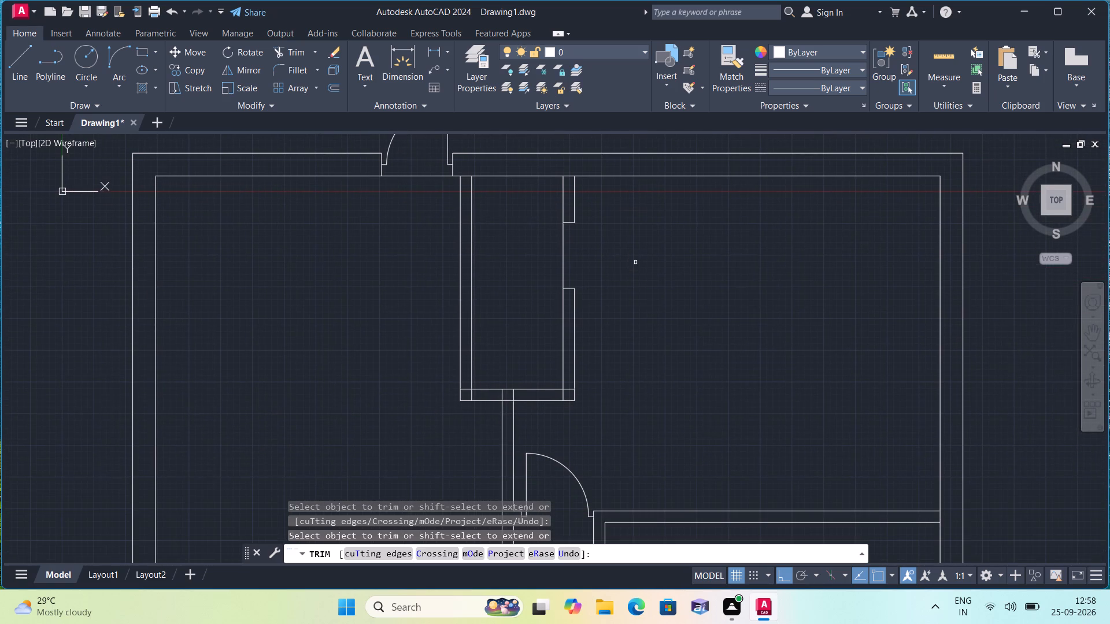
{"action": "scroll", "coordinate": [446, 398], "scroll_direction": "up", "scroll_amount": 1}
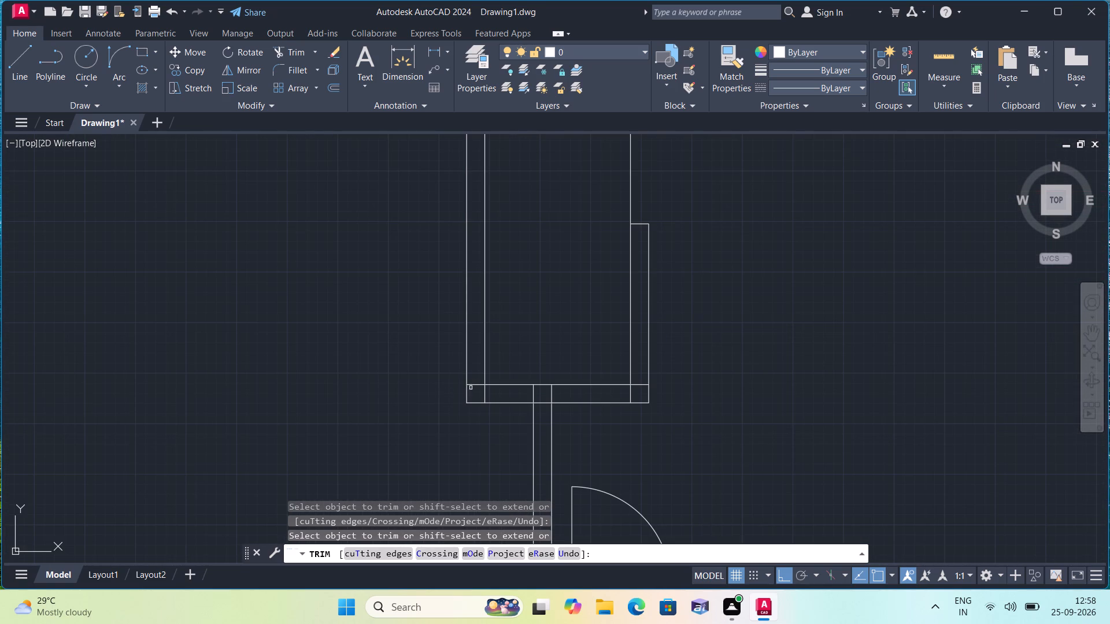
{"action": "left_click", "coordinate": [471, 383]}
{"action": "left_click", "coordinate": [487, 395]}
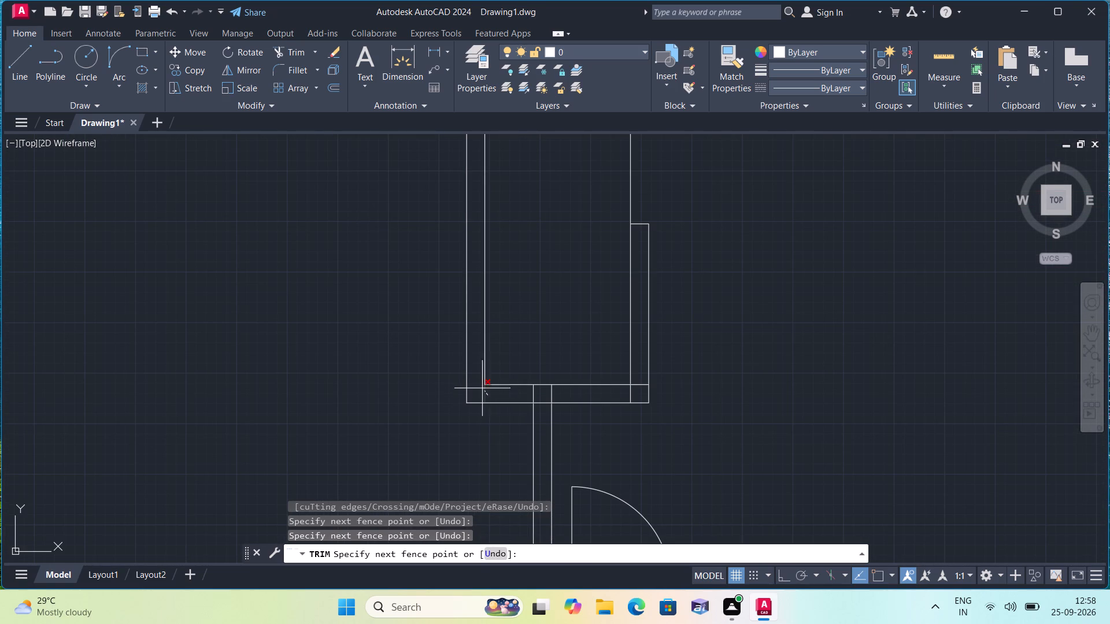
{"action": "left_click", "coordinate": [480, 387]}
{"action": "left_click", "coordinate": [506, 394]}
{"action": "left_click", "coordinate": [638, 395]}
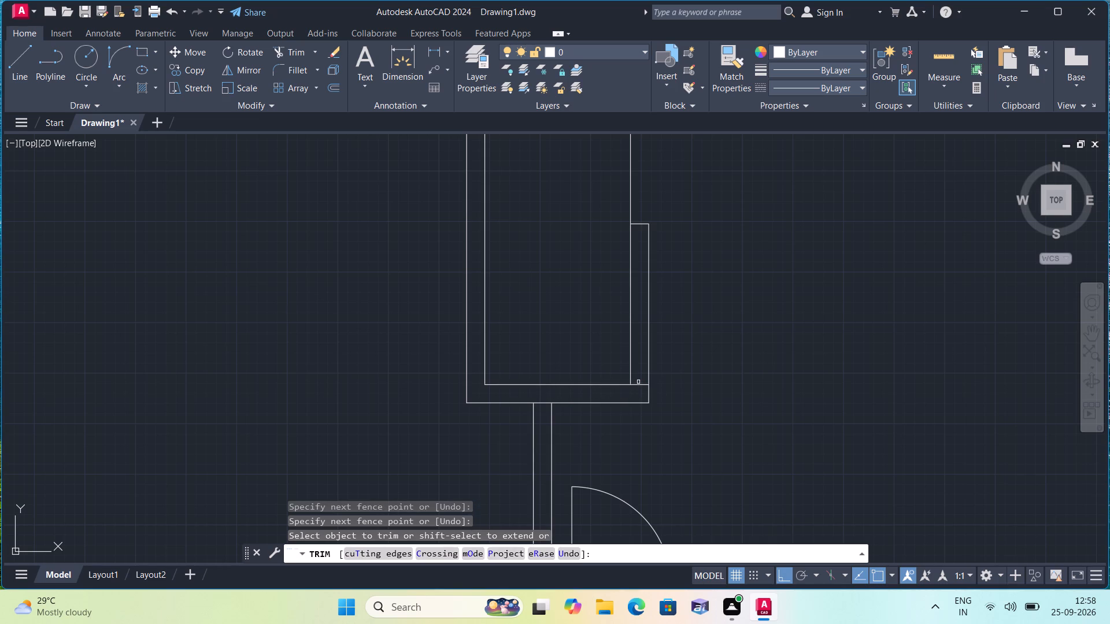
{"action": "left_click", "coordinate": [638, 382]}
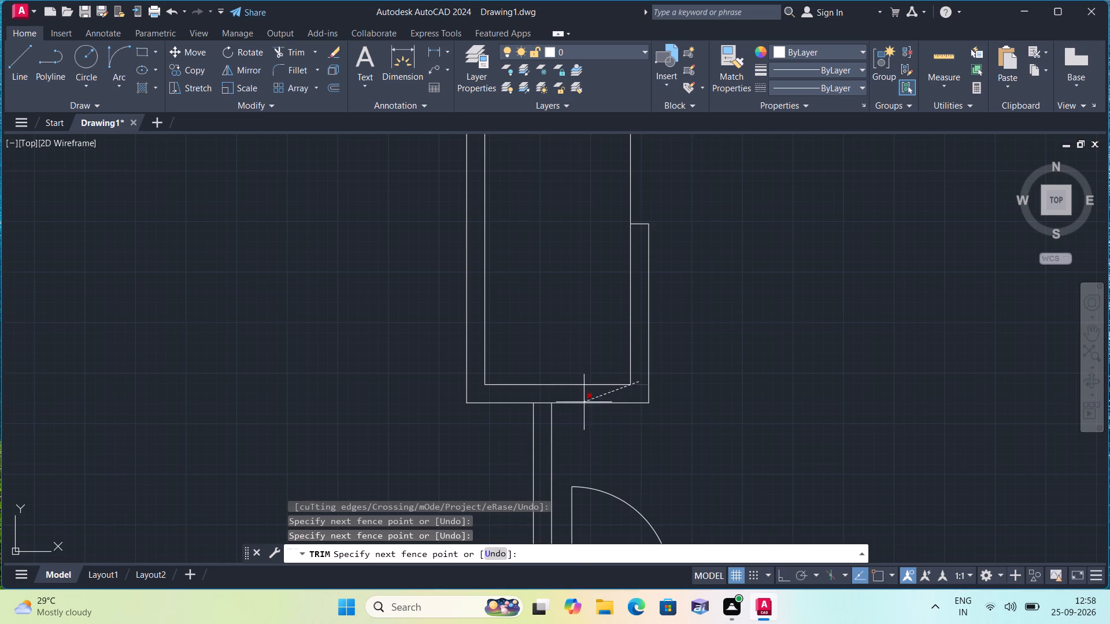
{"action": "scroll", "coordinate": [624, 391], "scroll_direction": "up", "scroll_amount": 1}
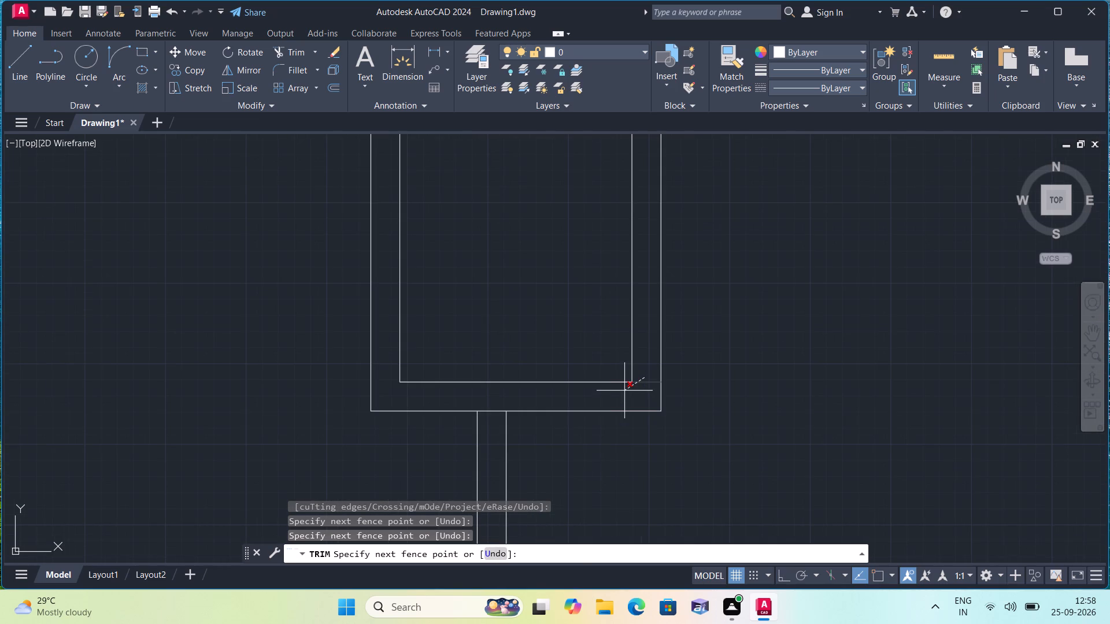
{"action": "left_click", "coordinate": [643, 393]}
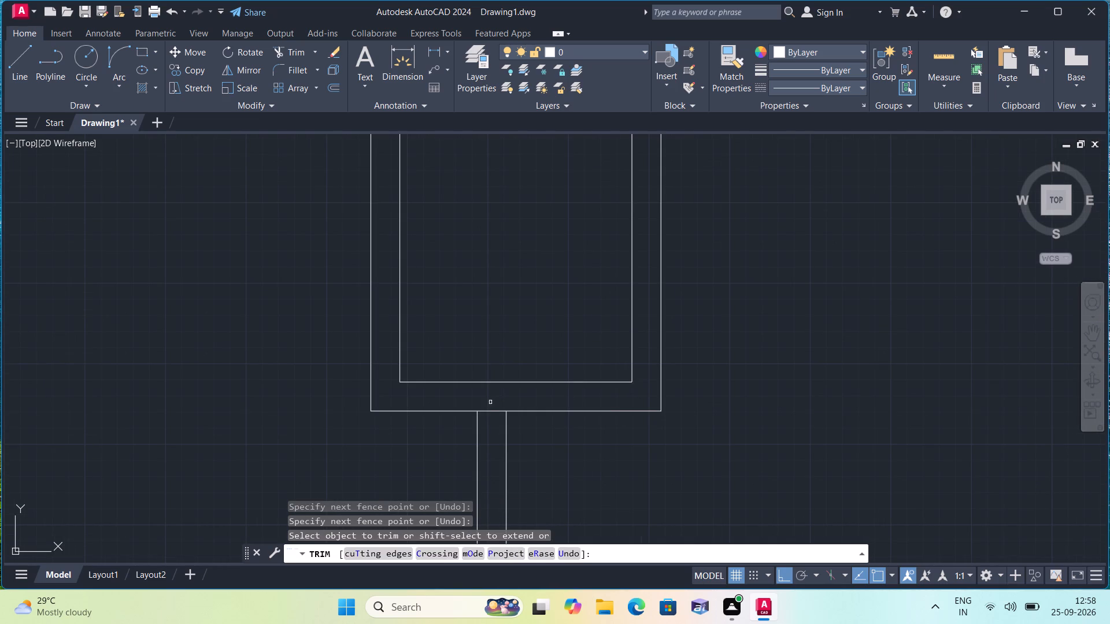
{"action": "left_click", "coordinate": [490, 410]}
Draw a line across the vertical partition, flush with the south face of the north-swinging door's west jamb.
{"action": "scroll", "coordinate": [494, 392], "scroll_direction": "down", "scroll_amount": 2}
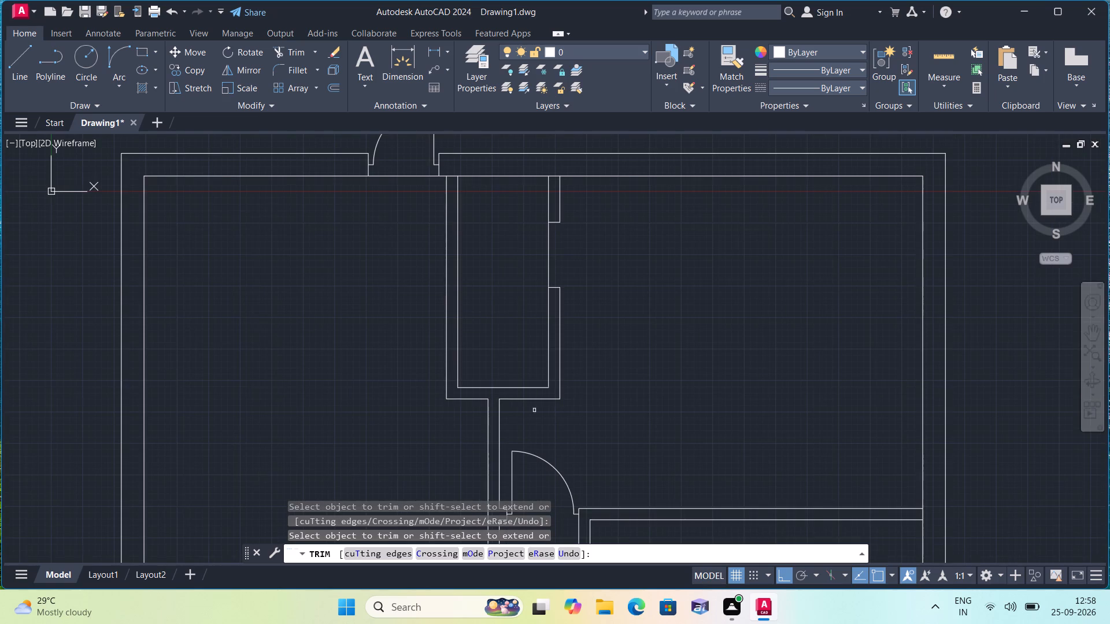
{"action": "middle_click_drag", "start_coordinate": [552, 430], "coordinate": [523, 345]}
{"action": "scroll", "coordinate": [526, 352], "scroll_direction": "down", "scroll_amount": 1}
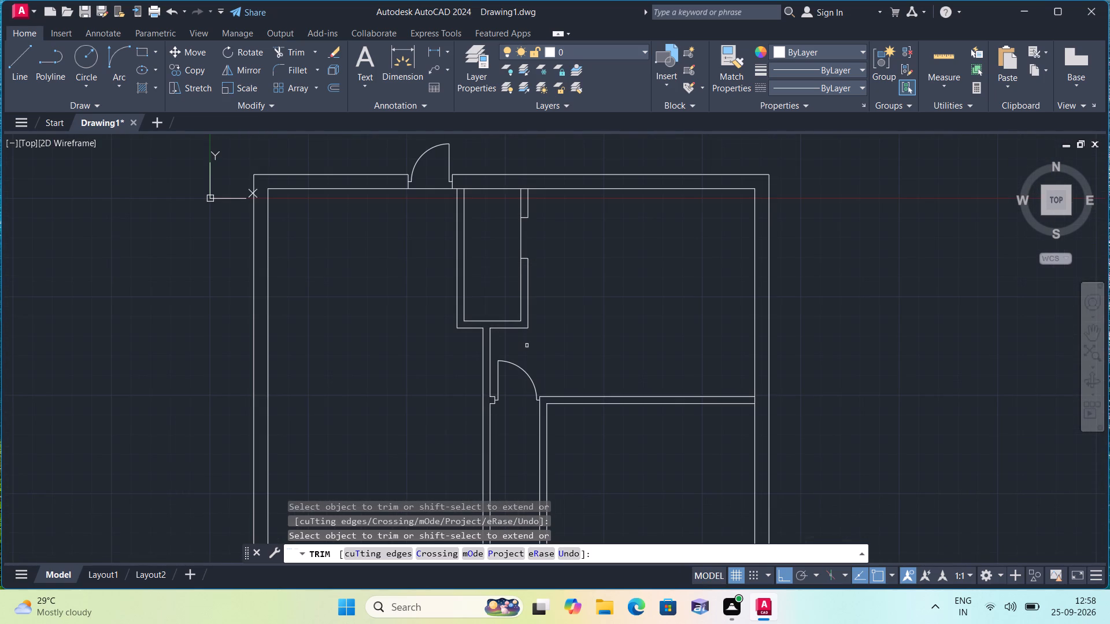
{"action": "scroll", "coordinate": [527, 346], "scroll_direction": "up", "scroll_amount": 1}
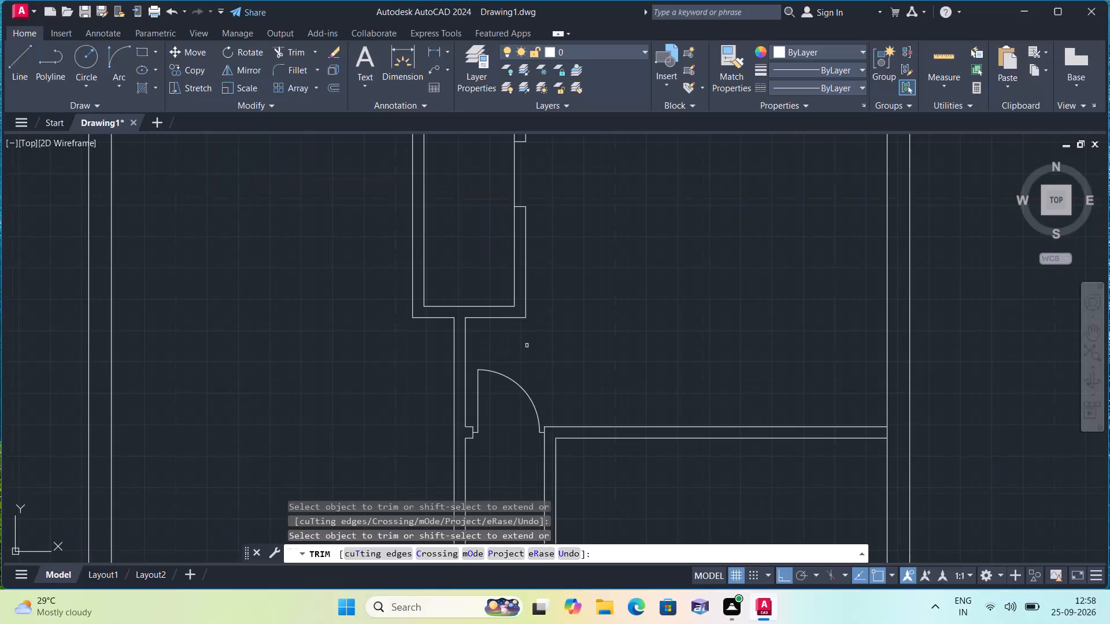
{"action": "middle_click_drag", "start_coordinate": [507, 467], "coordinate": [474, 367]}
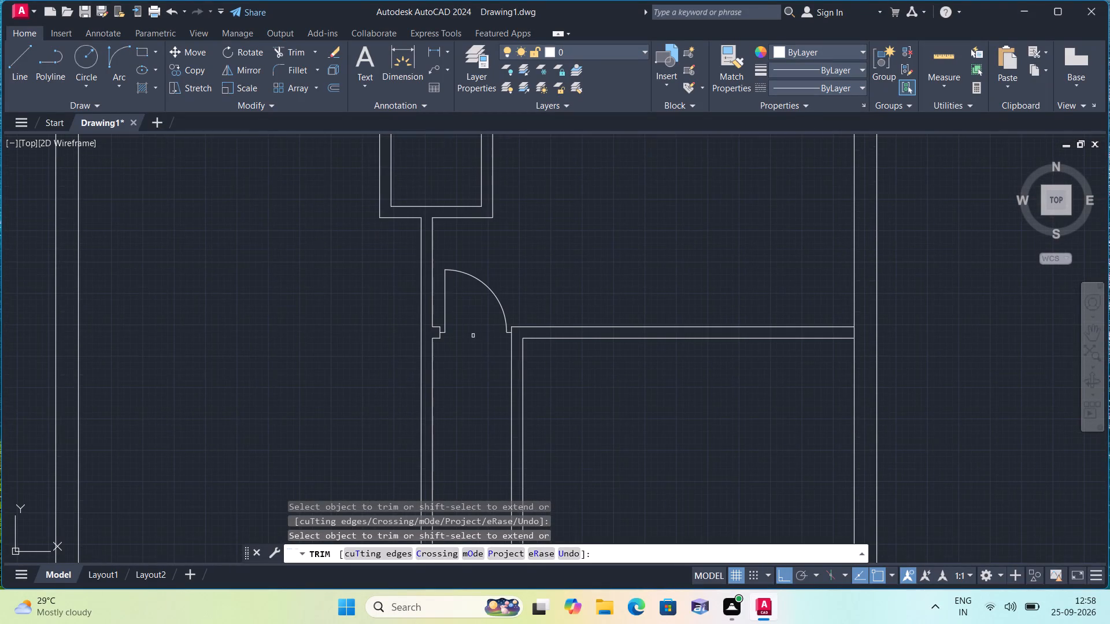
{"action": "middle_click_drag", "start_coordinate": [462, 414], "coordinate": [459, 251]}
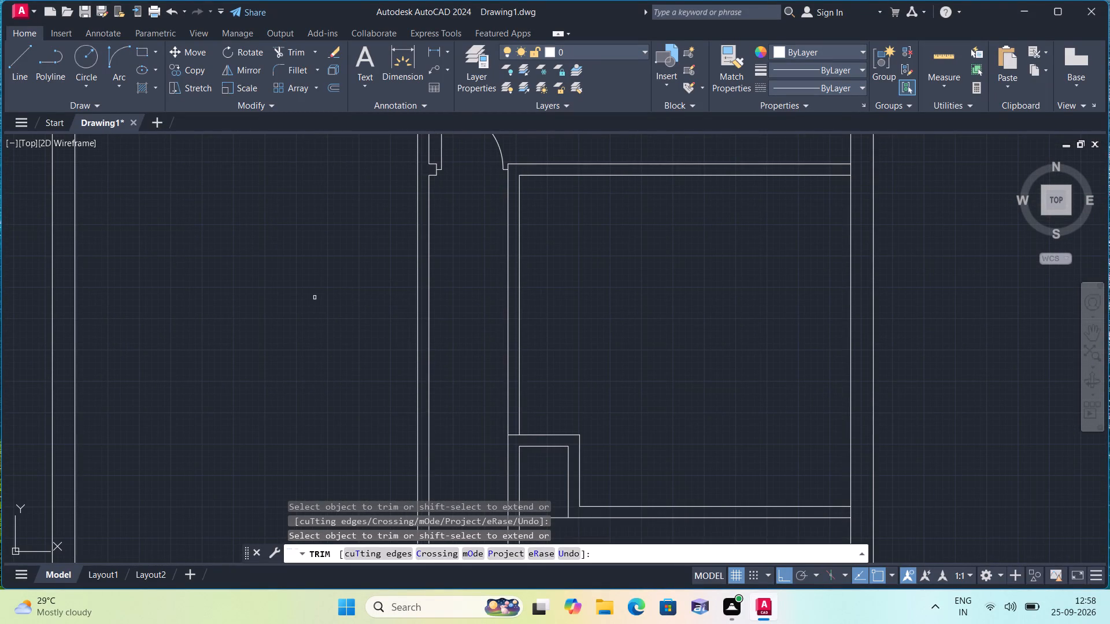
{"action": "key", "text": "space"}
{"action": "type", "text": "l"}
{"action": "key", "text": "space"}
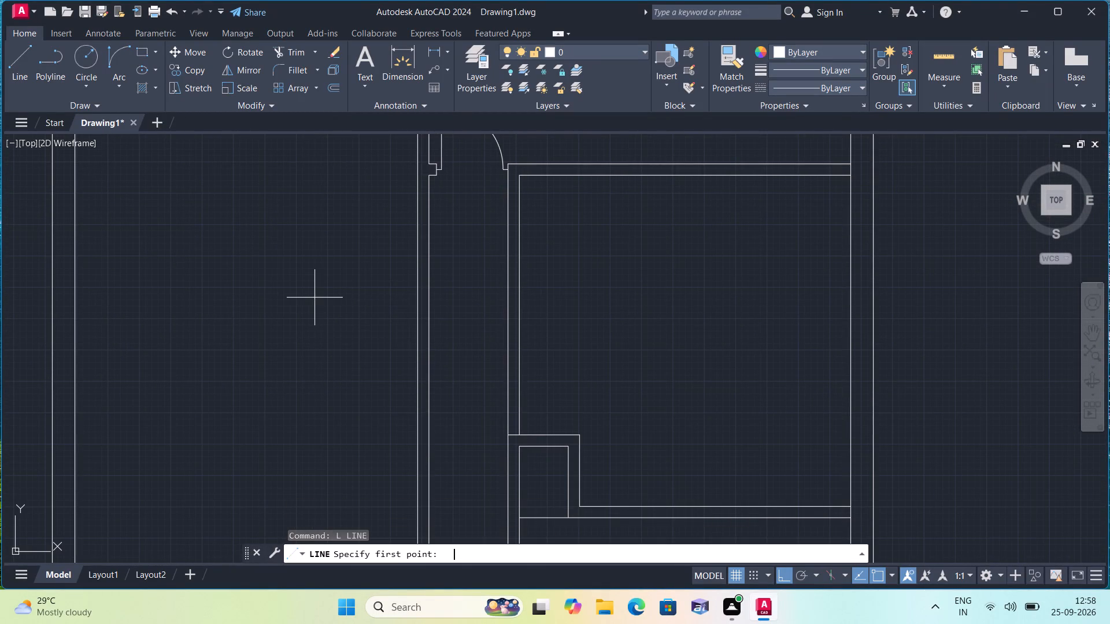
{"action": "scroll", "coordinate": [342, 212], "scroll_direction": "up", "scroll_amount": 1}
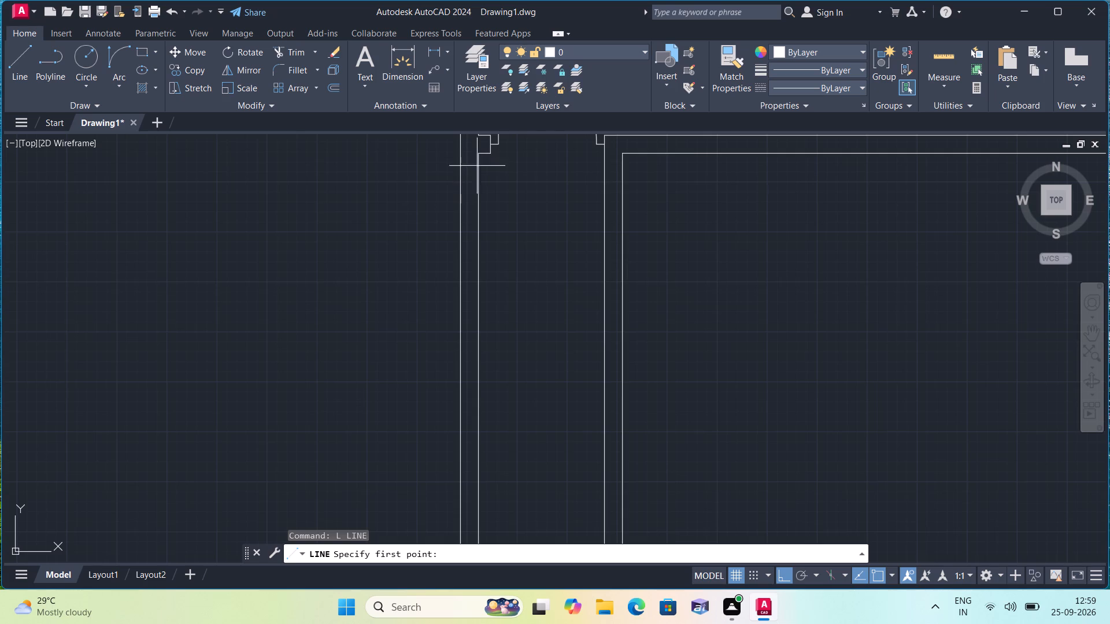
{"action": "scroll", "coordinate": [483, 155], "scroll_direction": "up", "scroll_amount": 1}
{"action": "left_click", "coordinate": [471, 154]}
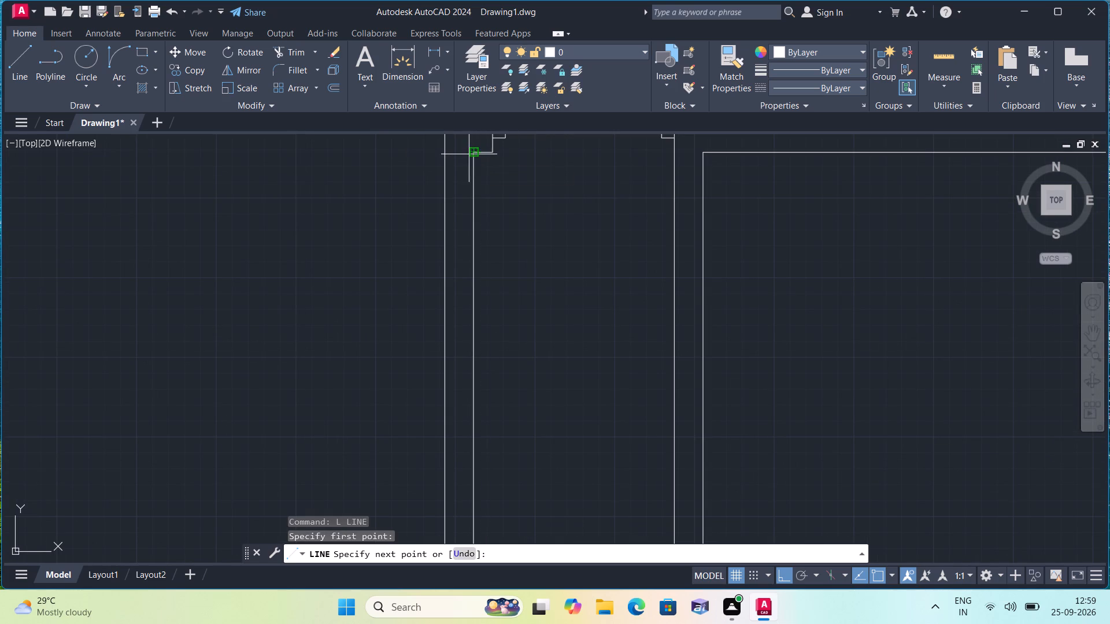
{"action": "left_click", "coordinate": [445, 155]}
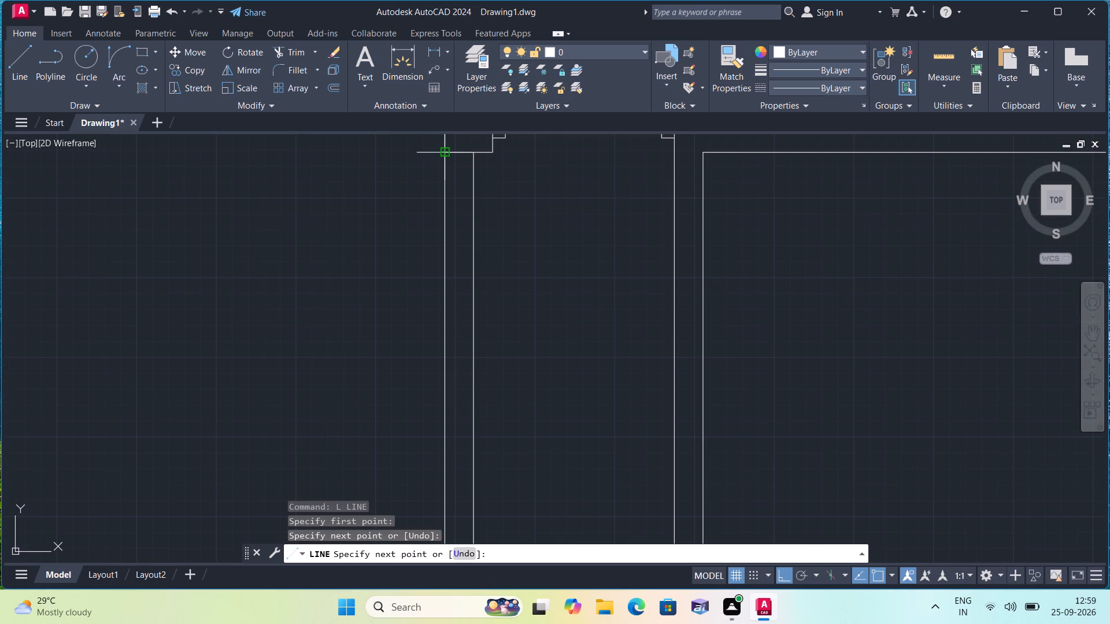
{"action": "key", "text": "space"}
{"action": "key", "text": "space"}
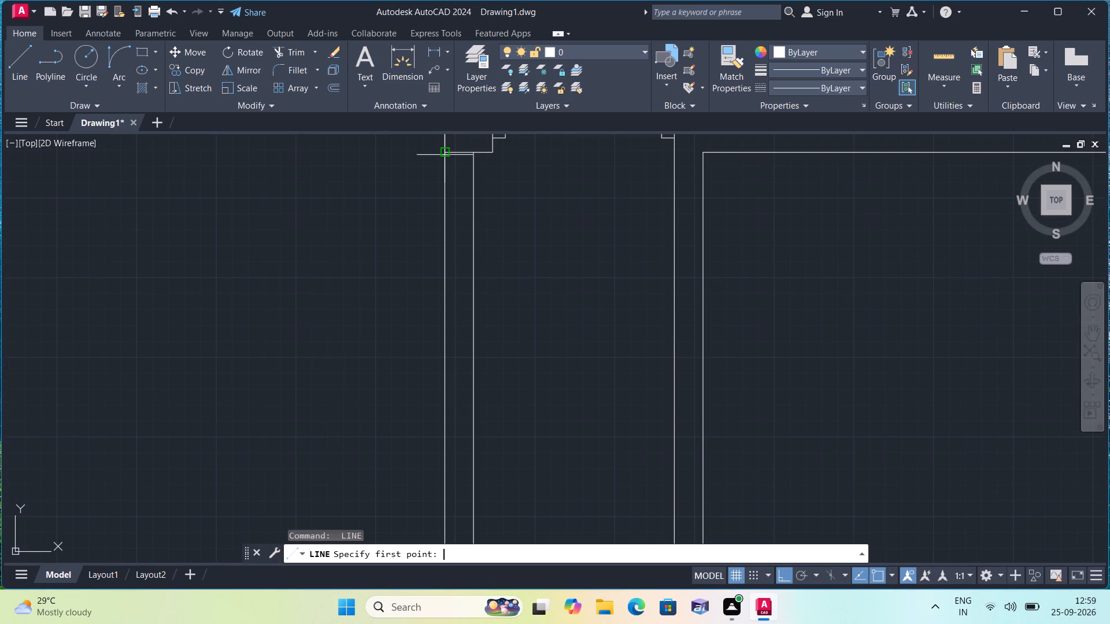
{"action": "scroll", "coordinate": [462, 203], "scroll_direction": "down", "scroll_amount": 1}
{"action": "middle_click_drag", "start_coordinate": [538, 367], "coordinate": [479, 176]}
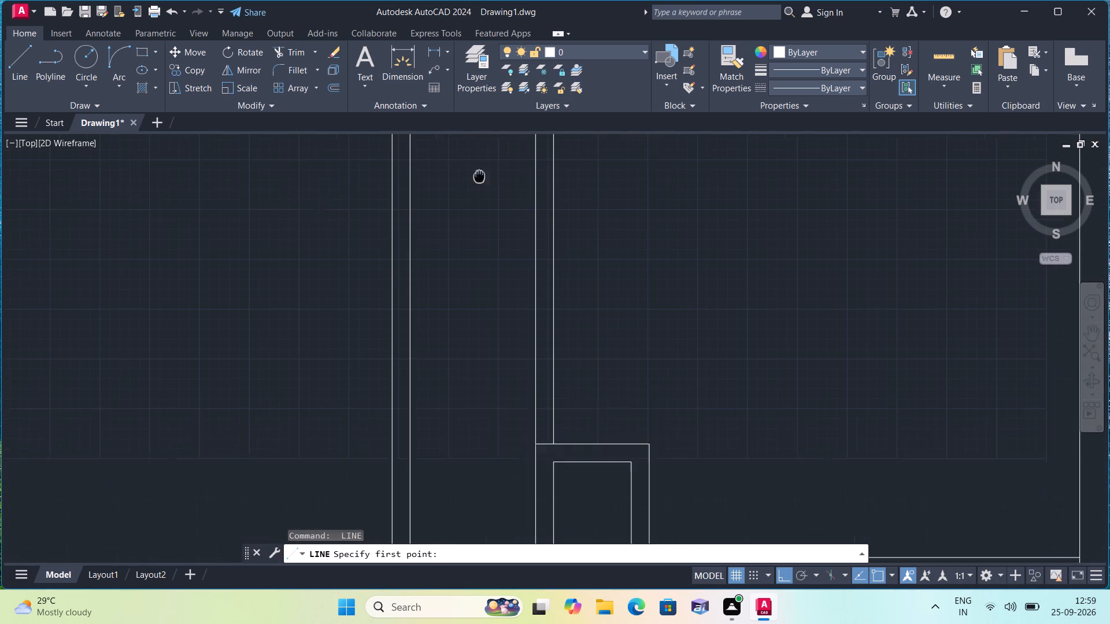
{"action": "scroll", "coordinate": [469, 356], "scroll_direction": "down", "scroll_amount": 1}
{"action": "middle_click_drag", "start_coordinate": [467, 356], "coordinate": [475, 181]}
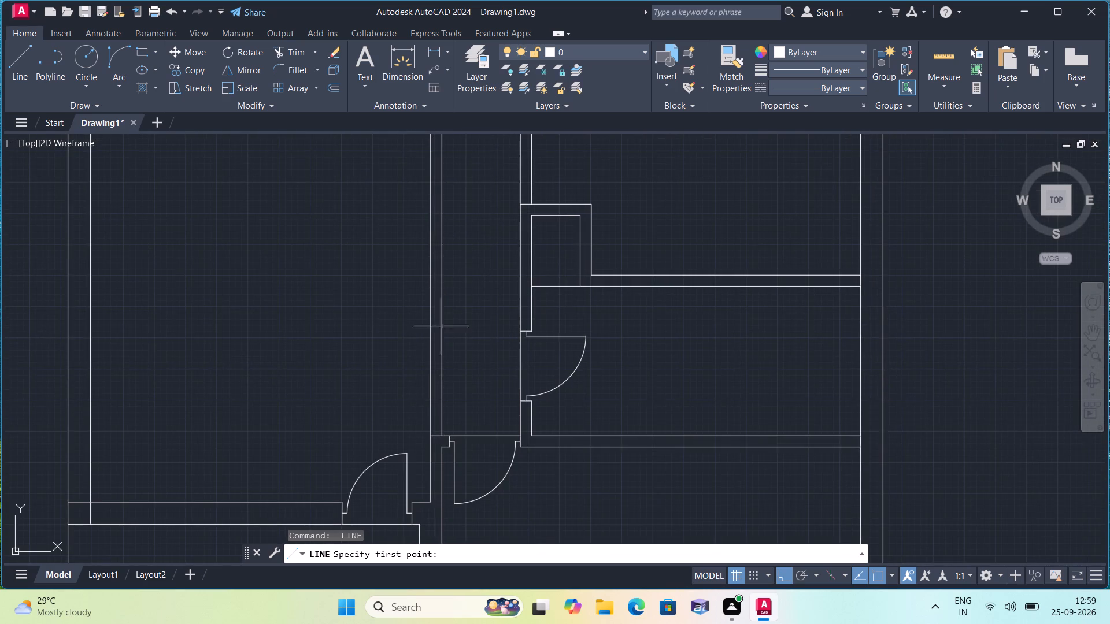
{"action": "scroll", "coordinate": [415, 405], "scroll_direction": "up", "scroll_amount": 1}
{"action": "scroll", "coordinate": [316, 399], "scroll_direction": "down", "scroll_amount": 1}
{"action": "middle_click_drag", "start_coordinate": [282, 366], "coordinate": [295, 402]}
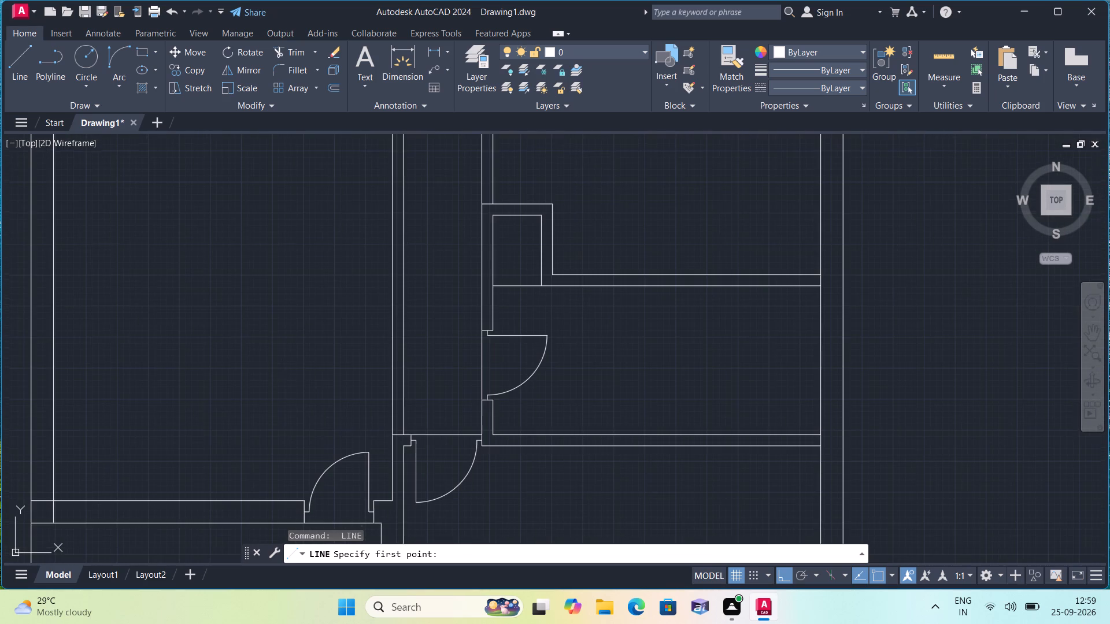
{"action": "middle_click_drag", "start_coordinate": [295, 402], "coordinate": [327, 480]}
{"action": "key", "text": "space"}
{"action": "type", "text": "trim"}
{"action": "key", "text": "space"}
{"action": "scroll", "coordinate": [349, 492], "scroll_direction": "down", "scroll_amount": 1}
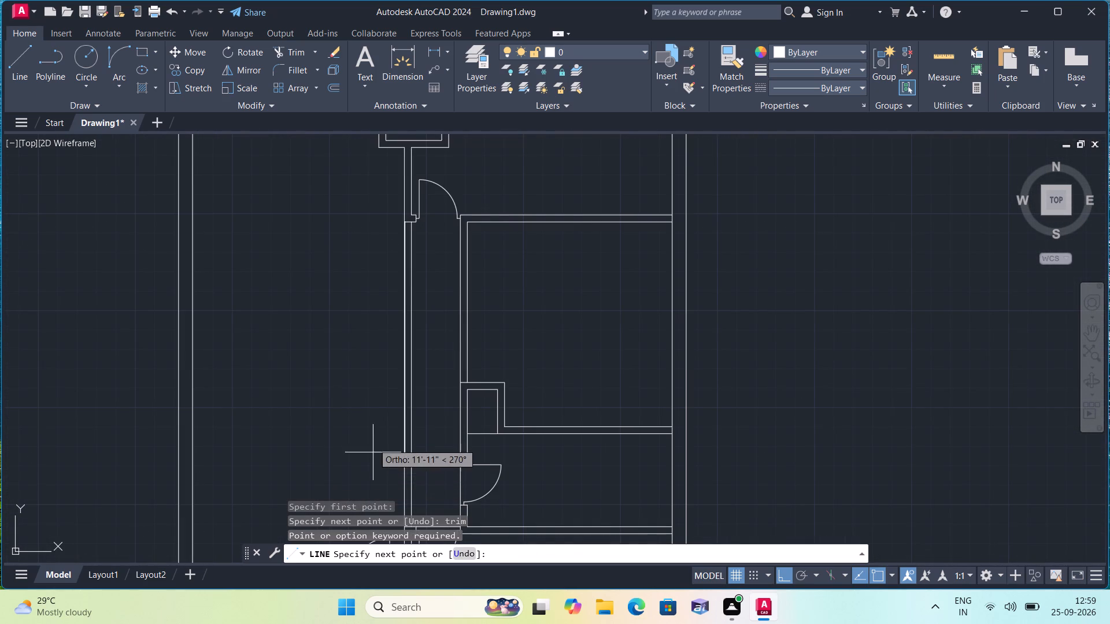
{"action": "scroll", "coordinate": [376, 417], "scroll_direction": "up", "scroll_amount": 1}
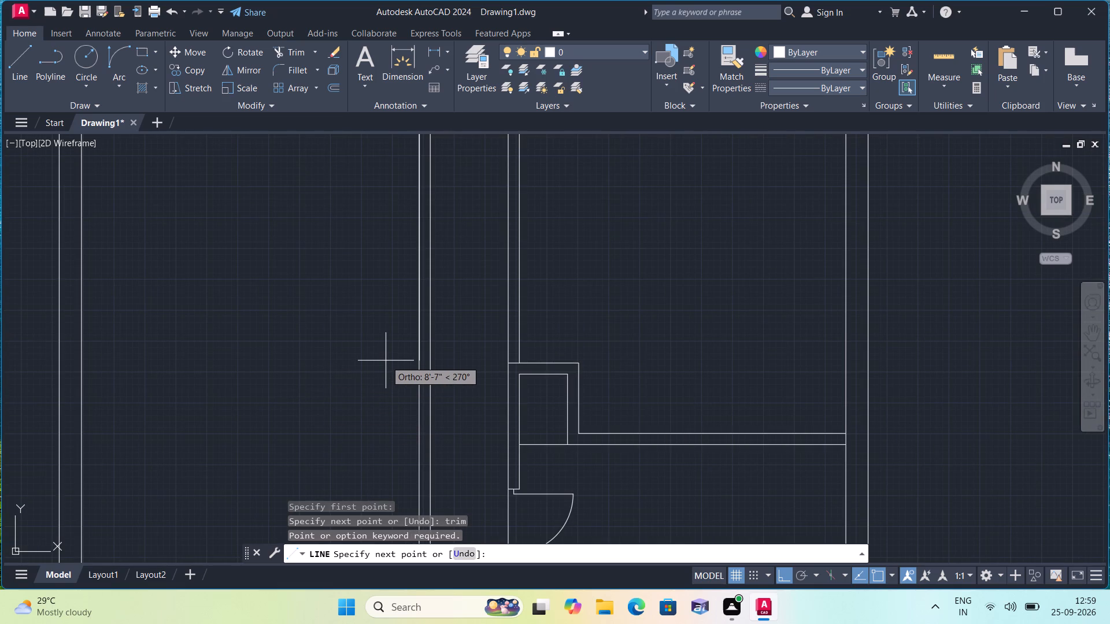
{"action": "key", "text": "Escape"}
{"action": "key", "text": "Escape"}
Trim away both lines of the vertical partition between the new end line and the wall at the south-swinging door.
{"action": "type", "text": "trim"}
{"action": "key", "text": "space"}
{"action": "scroll", "coordinate": [386, 361], "scroll_direction": "down", "scroll_amount": 2}
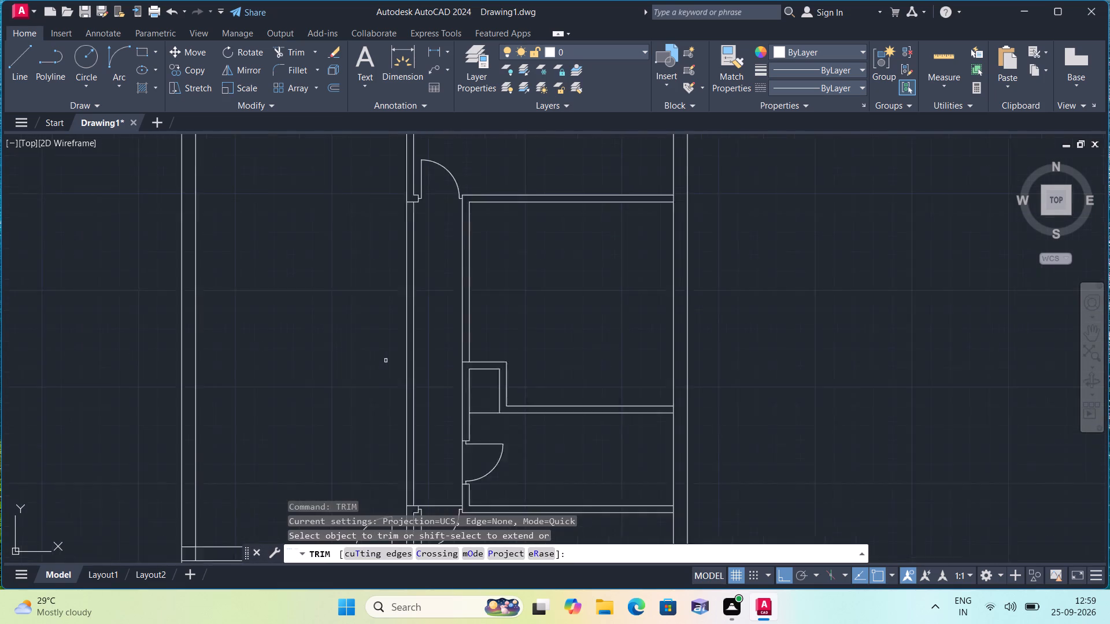
{"action": "left_click", "coordinate": [396, 358]}
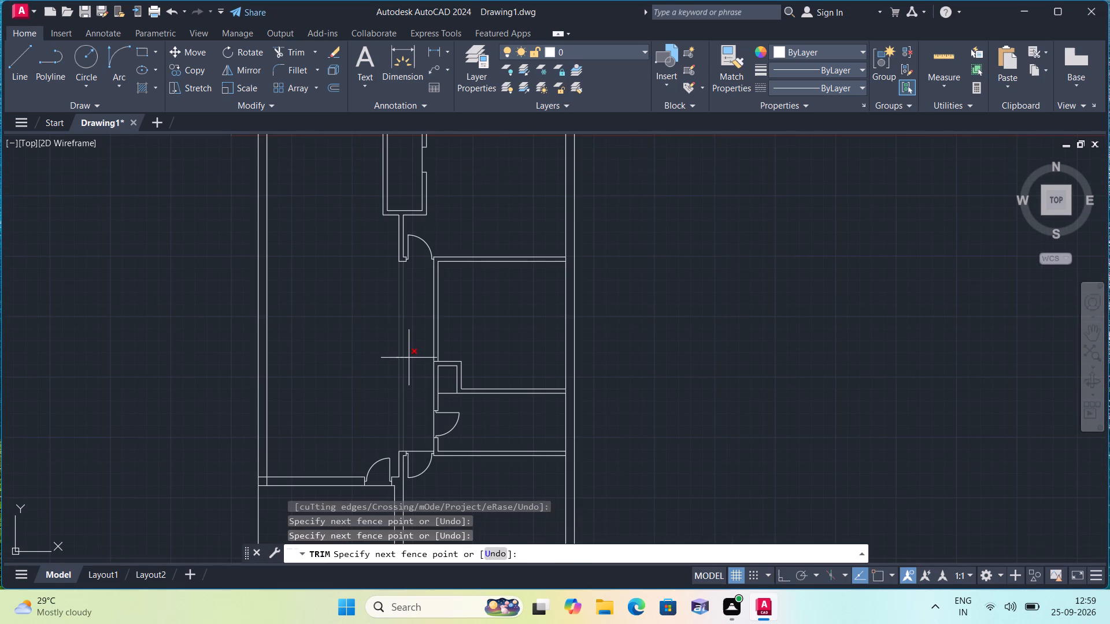
{"action": "left_click", "coordinate": [409, 358]}
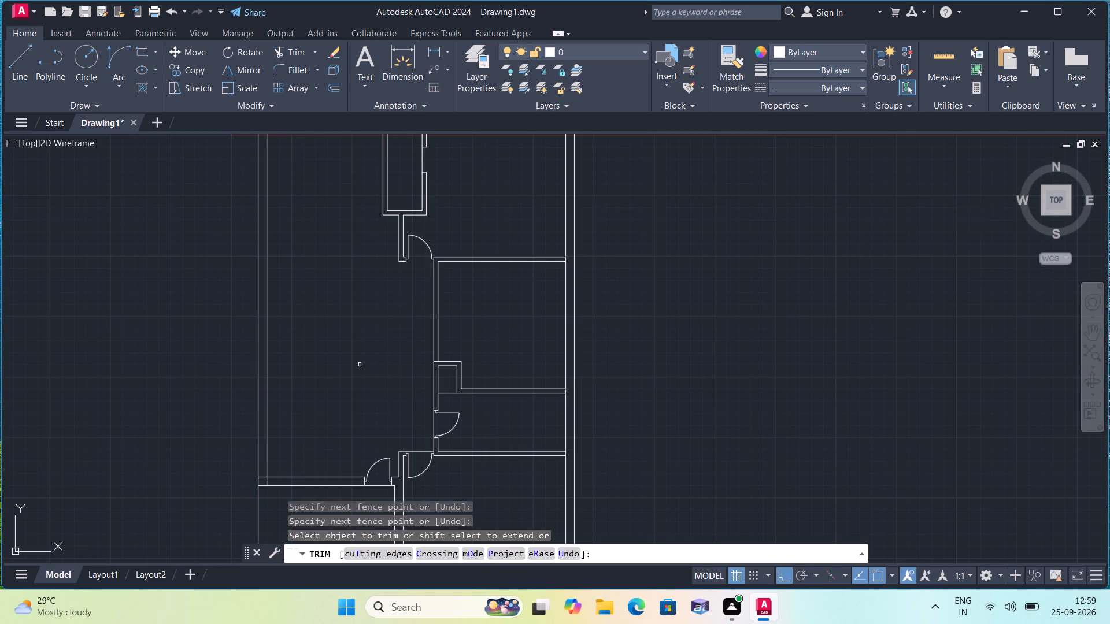
{"action": "key", "text": "space"}
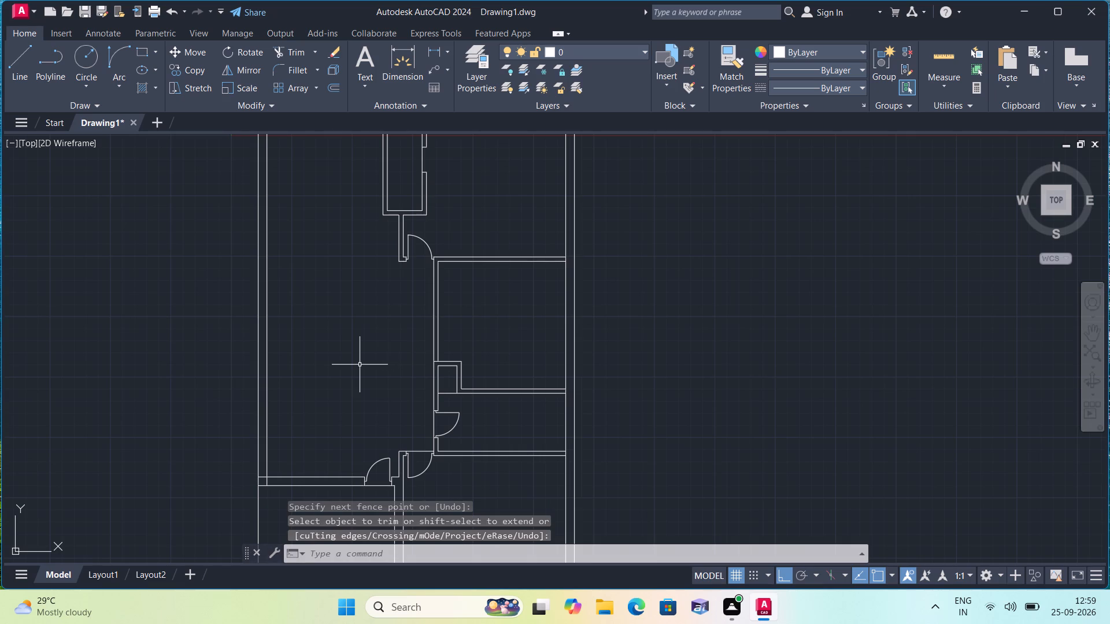
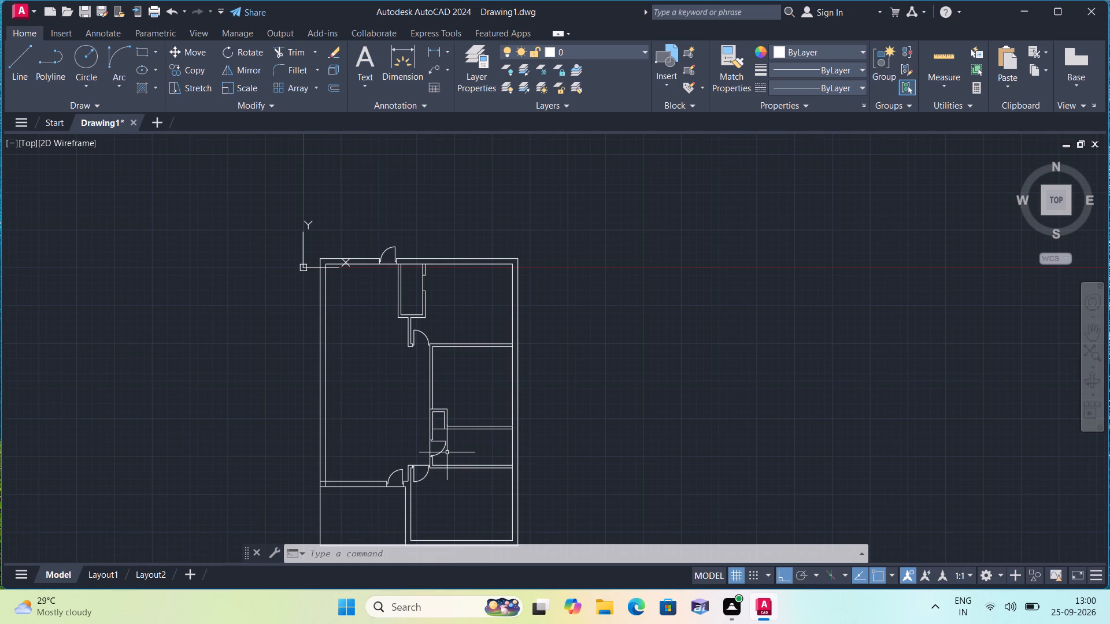
Draw a short vertical line extending the partition's east face to its south end, beside the north-swinging door's west jamb.
{"action": "scroll", "coordinate": [389, 407], "scroll_direction": "up", "scroll_amount": 2}
{"action": "middle_click_drag", "start_coordinate": [372, 403], "coordinate": [312, 469]}
{"action": "scroll", "coordinate": [360, 385], "scroll_direction": "up", "scroll_amount": 2}
{"action": "type", "text": "l"}
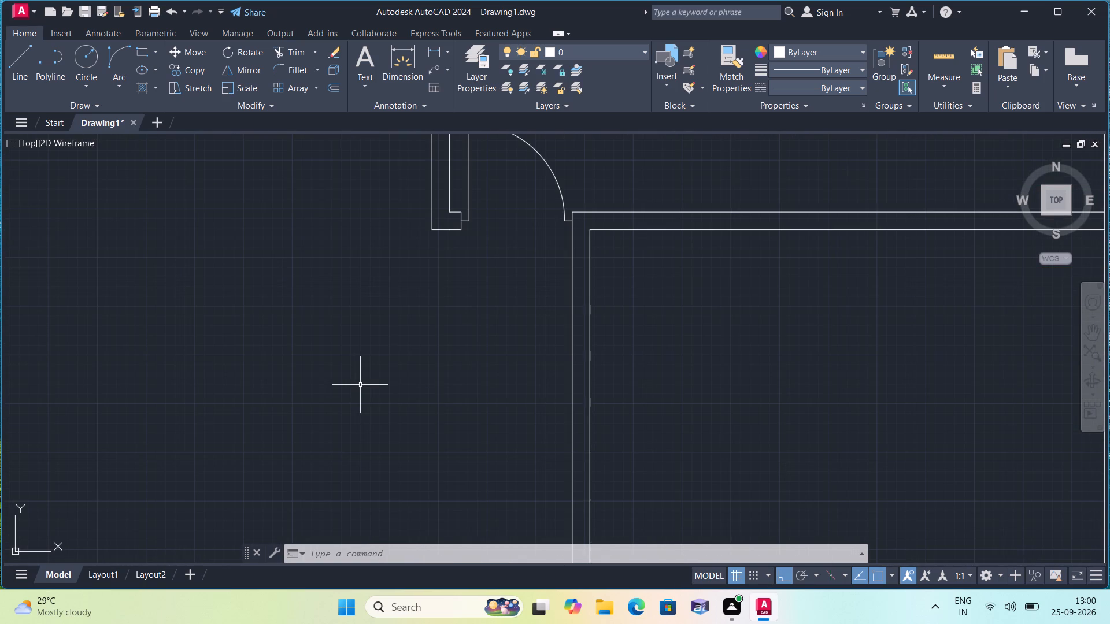
{"action": "key", "text": "space"}
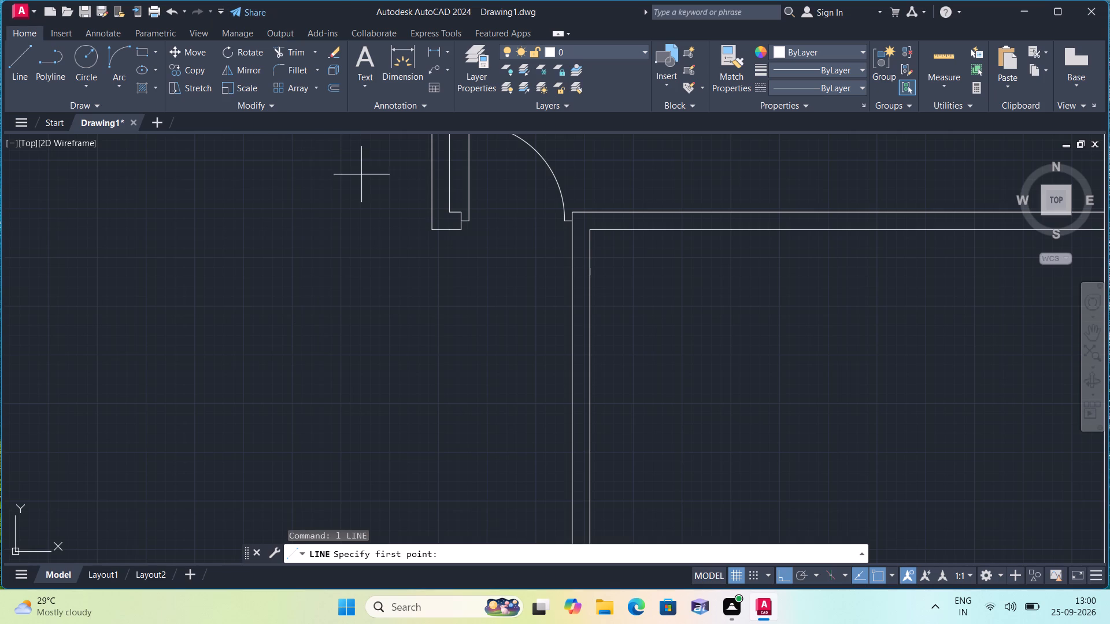
{"action": "scroll", "coordinate": [391, 256], "scroll_direction": "up", "scroll_amount": 2}
{"action": "middle_click_drag", "start_coordinate": [493, 231], "coordinate": [419, 404]}
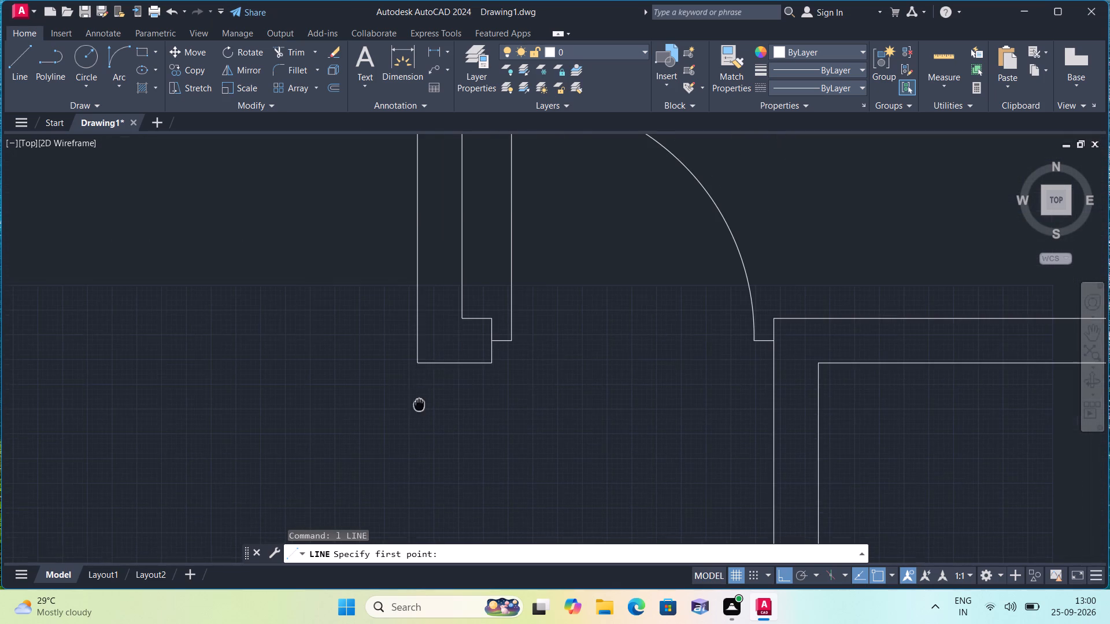
{"action": "left_click", "coordinate": [464, 319]}
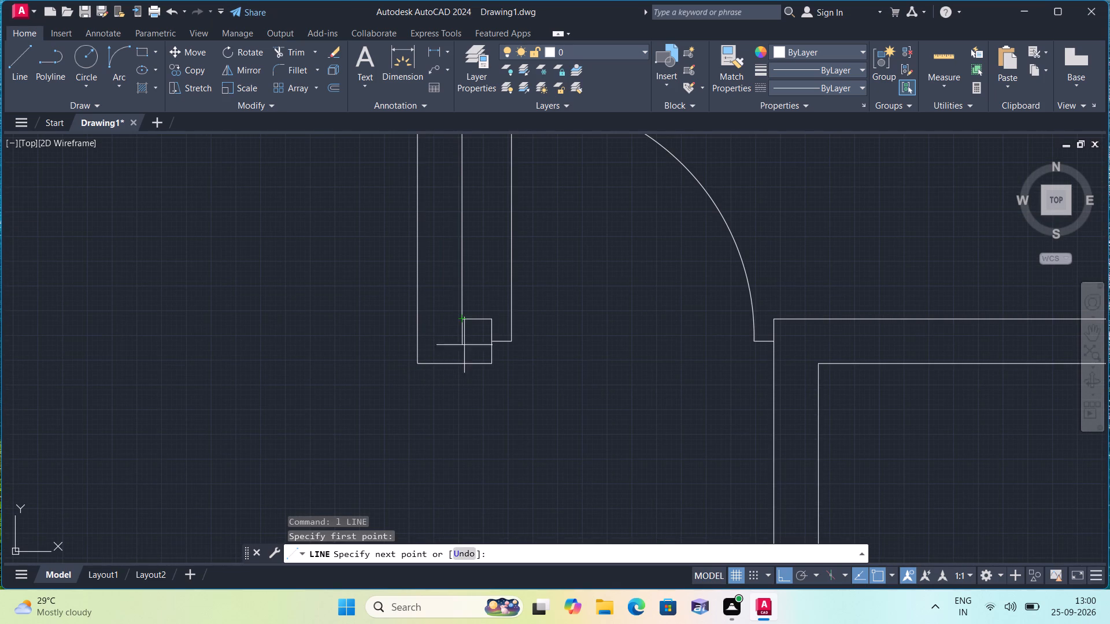
{"action": "left_click", "coordinate": [462, 363]}
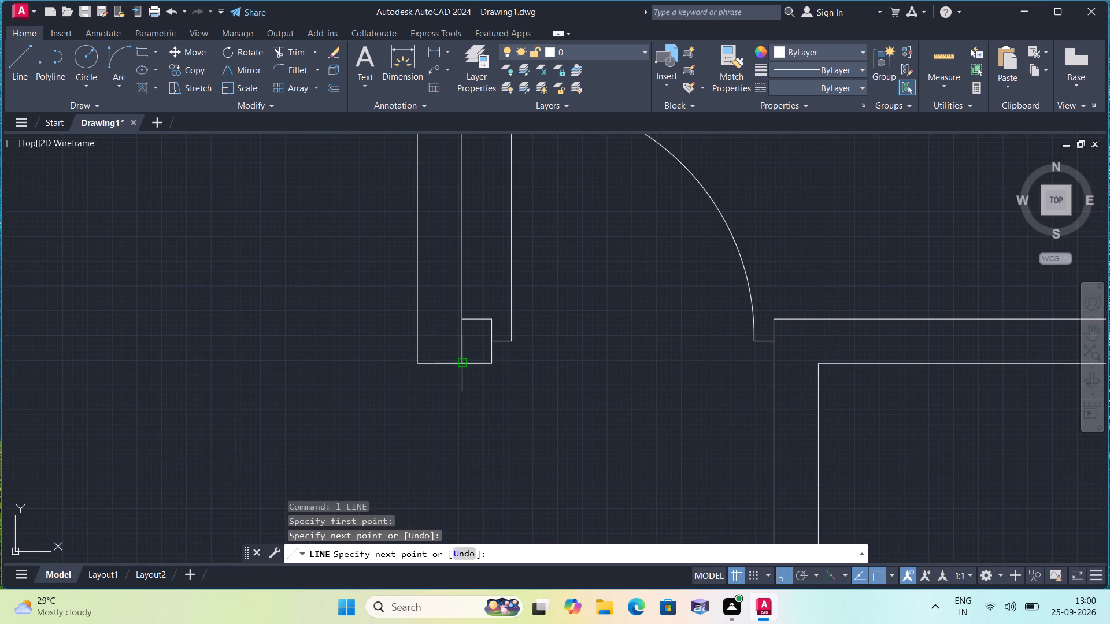
{"action": "key", "text": "space"}
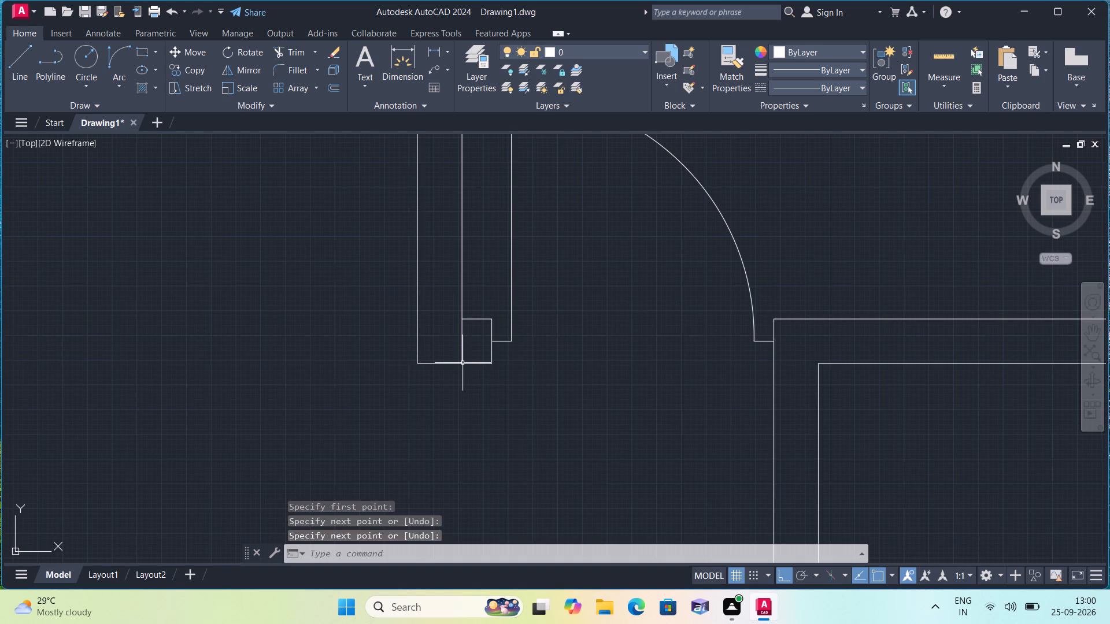
From that line's south end, draw a line 1" west, continuing straight south to the wall at the south-swinging door.
{"action": "key", "text": "space"}
{"action": "scroll", "coordinate": [462, 363], "scroll_direction": "up", "scroll_amount": 2}
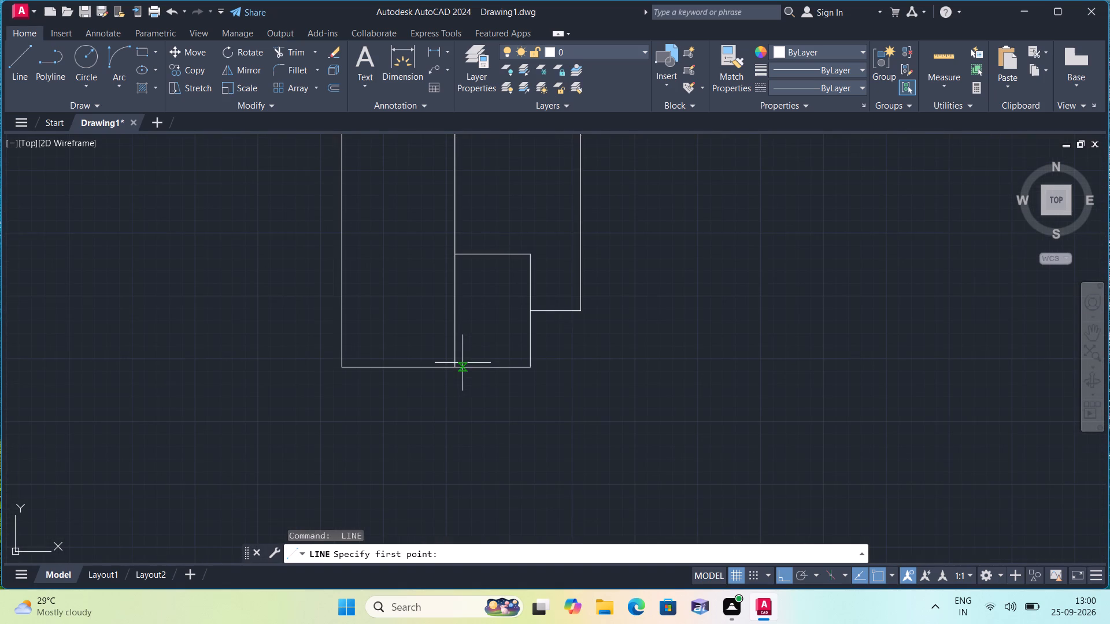
{"action": "left_click", "coordinate": [455, 369]}
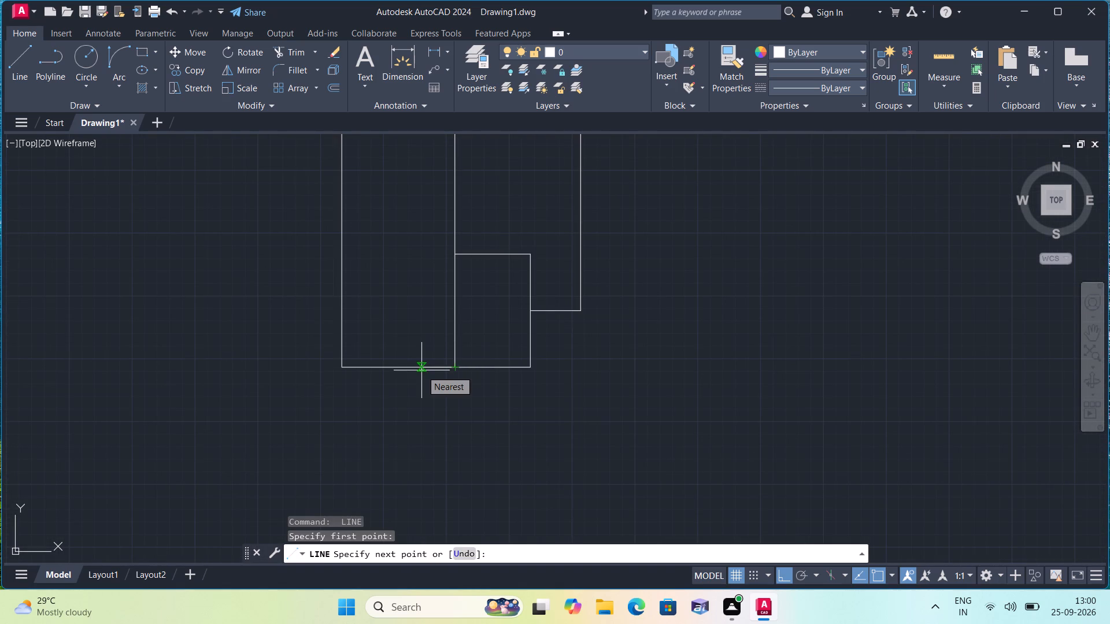
{"action": "type", "text": "1\""}
{"action": "key", "text": "space"}
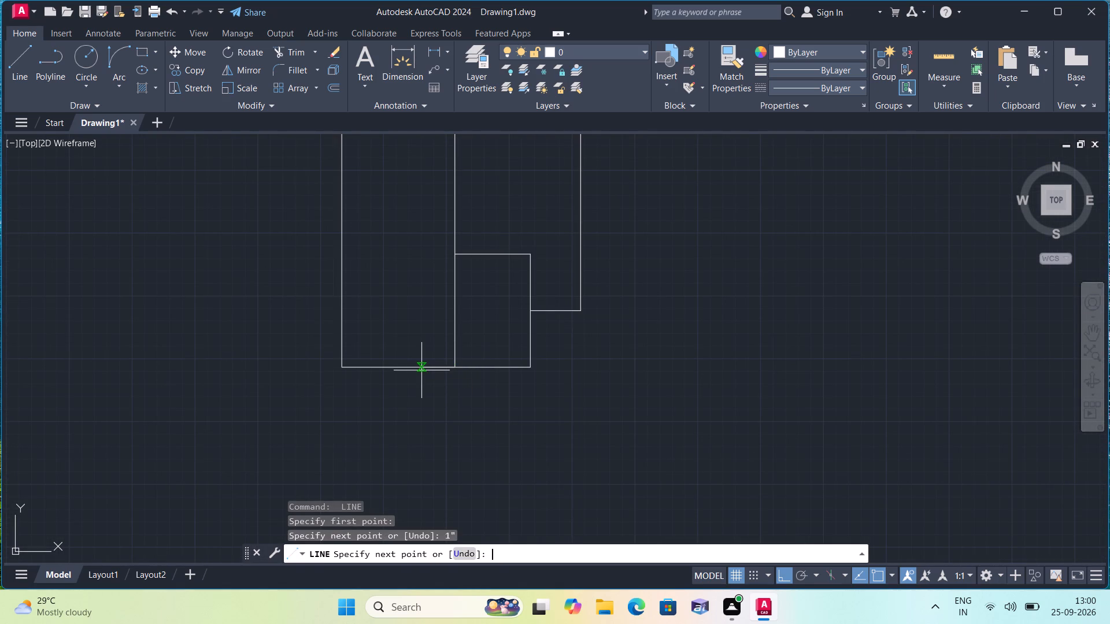
{"action": "scroll", "coordinate": [421, 371], "scroll_direction": "down", "scroll_amount": 1}
{"action": "scroll", "coordinate": [441, 452], "scroll_direction": "down", "scroll_amount": 2}
{"action": "middle_click_drag", "start_coordinate": [408, 407], "coordinate": [395, 263]}
{"action": "scroll", "coordinate": [395, 256], "scroll_direction": "down", "scroll_amount": 2}
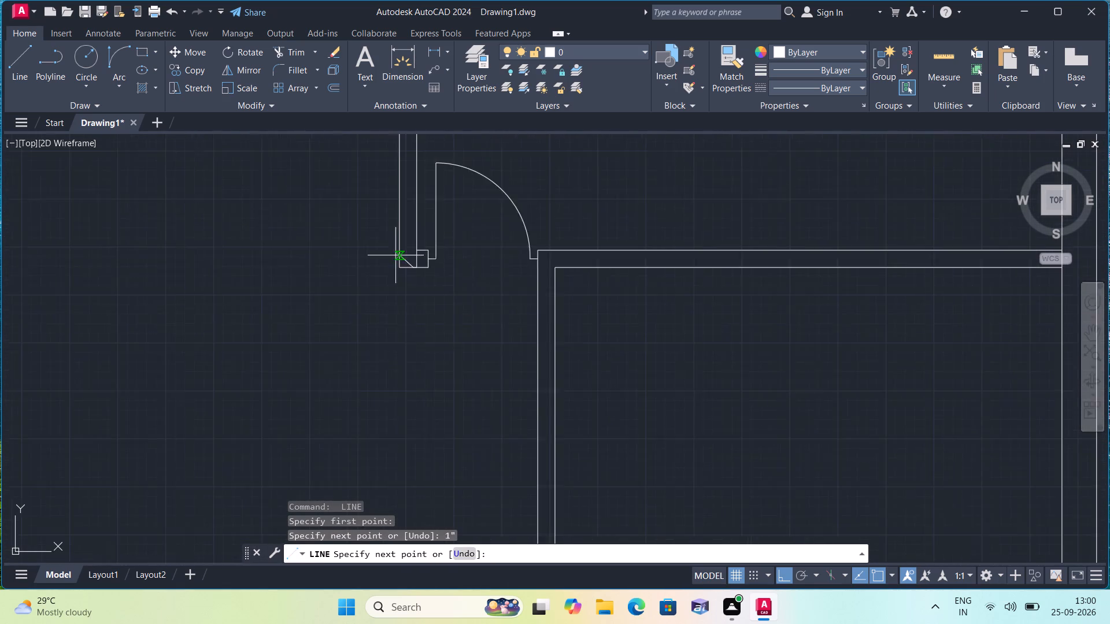
{"action": "scroll", "coordinate": [376, 422], "scroll_direction": "down", "scroll_amount": 2}
{"action": "middle_click_drag", "start_coordinate": [363, 400], "coordinate": [356, 246]}
{"action": "scroll", "coordinate": [353, 385], "scroll_direction": "up", "scroll_amount": 3}
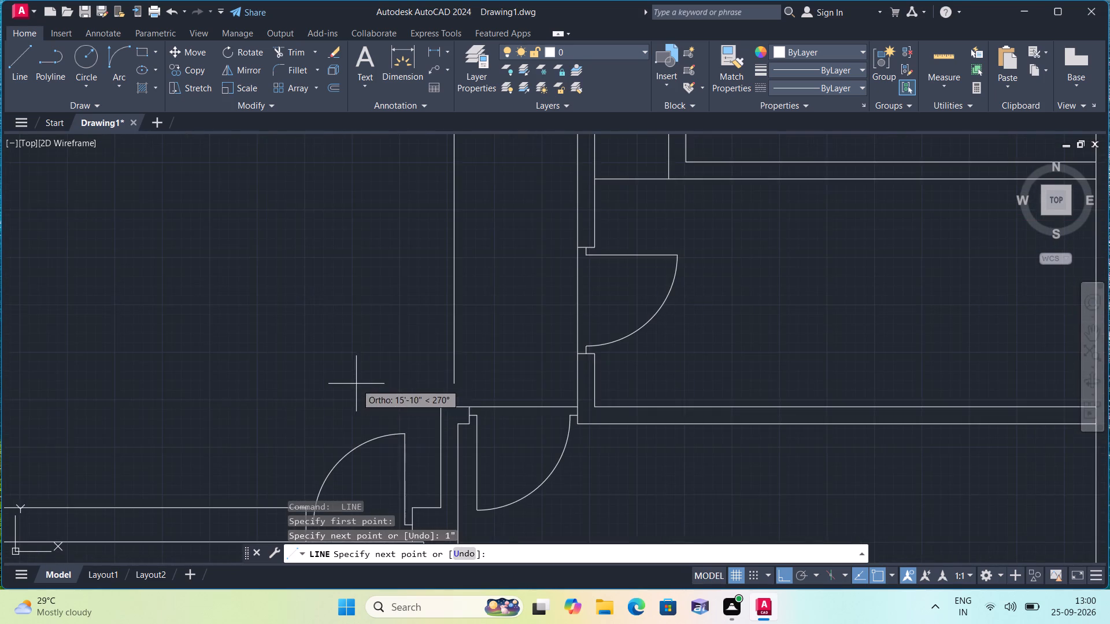
{"action": "scroll", "coordinate": [386, 390], "scroll_direction": "up", "scroll_amount": 2}
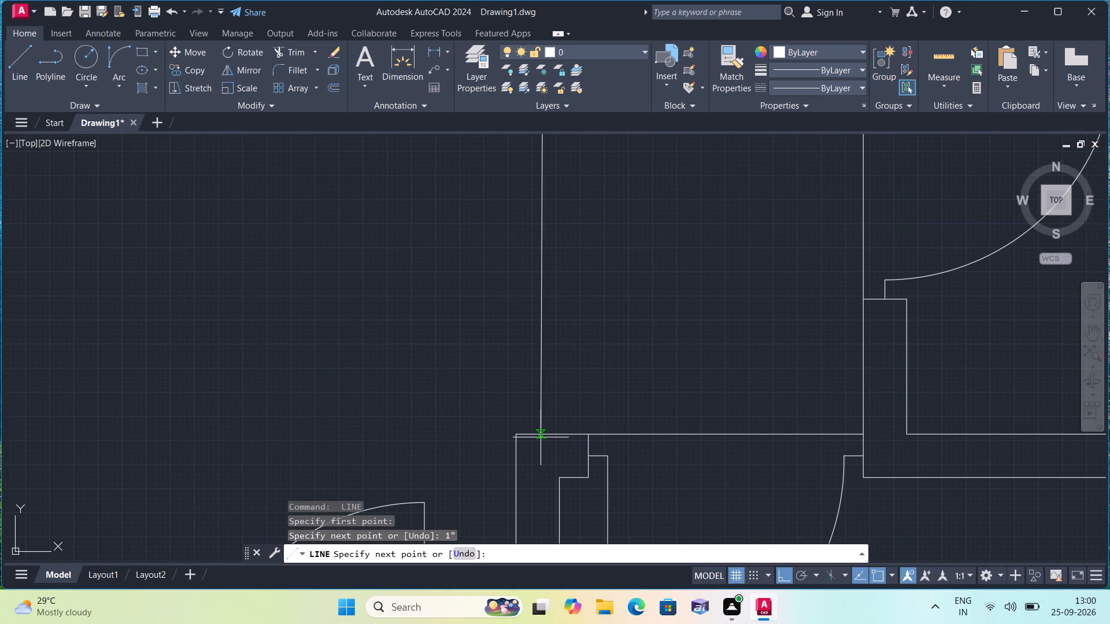
{"action": "left_click", "coordinate": [547, 436]}
{"action": "key", "text": "space"}
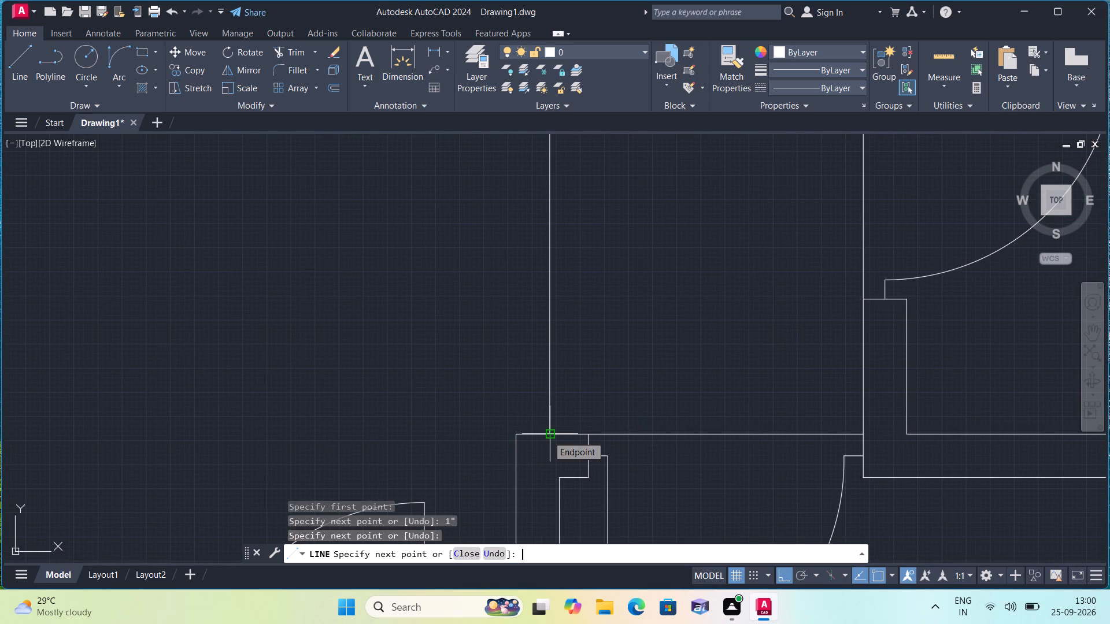
Delete the 1" horizontal helper segment at the north end of the new vertical line.
{"action": "scroll", "coordinate": [431, 393], "scroll_direction": "down", "scroll_amount": 2}
{"action": "middle_click_drag", "start_coordinate": [408, 288], "coordinate": [441, 502]}
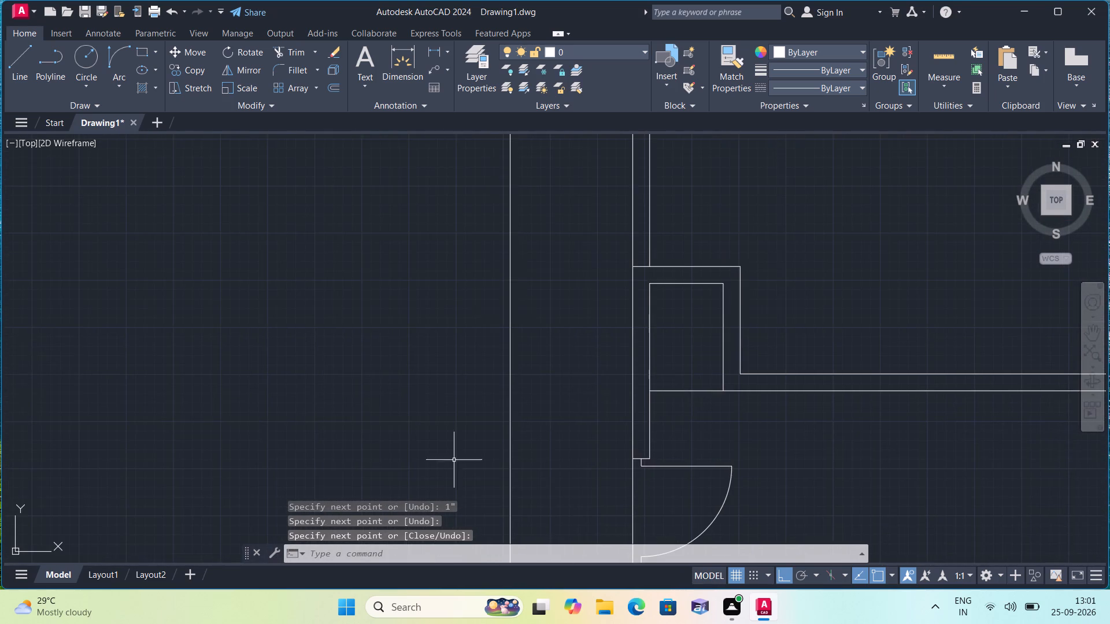
{"action": "middle_click_drag", "start_coordinate": [519, 223], "coordinate": [575, 507]}
{"action": "scroll", "coordinate": [575, 507], "scroll_direction": "up", "scroll_amount": 1}
{"action": "middle_click_drag", "start_coordinate": [575, 282], "coordinate": [620, 466]}
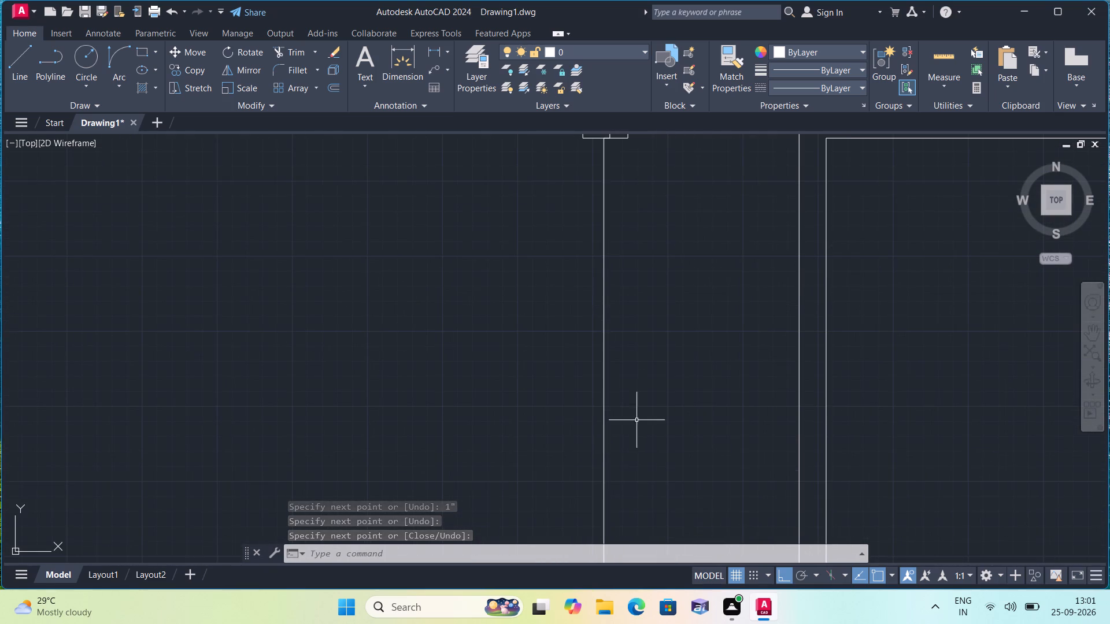
{"action": "middle_click_drag", "start_coordinate": [646, 375], "coordinate": [675, 585]}
{"action": "scroll", "coordinate": [671, 460], "scroll_direction": "up", "scroll_amount": 1}
{"action": "scroll", "coordinate": [609, 291], "scroll_direction": "up", "scroll_amount": 1}
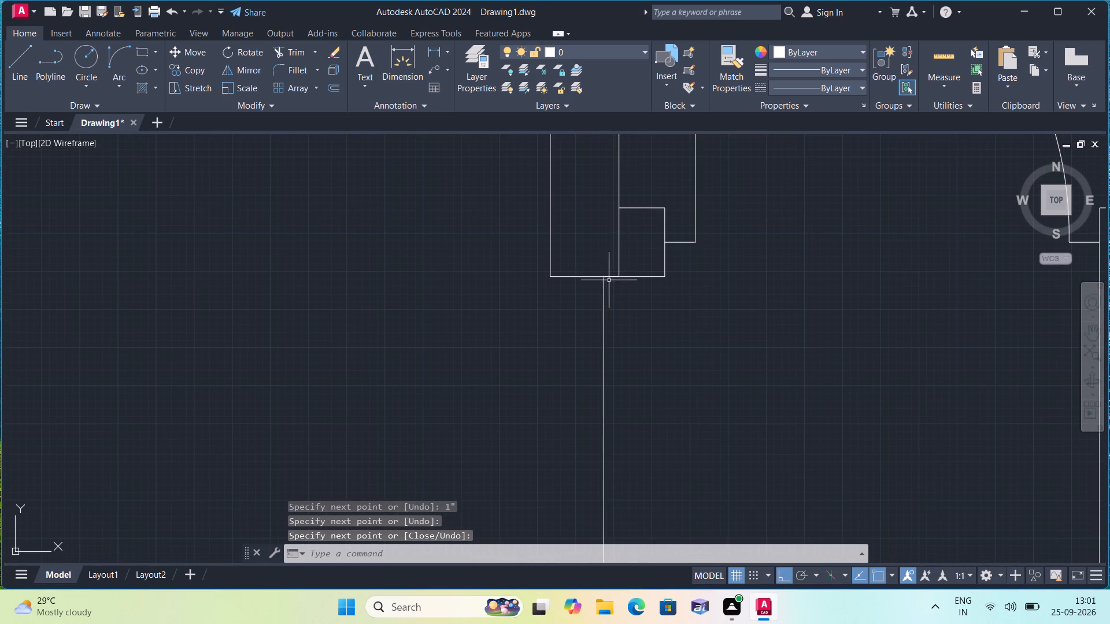
{"action": "left_click", "coordinate": [613, 279]}
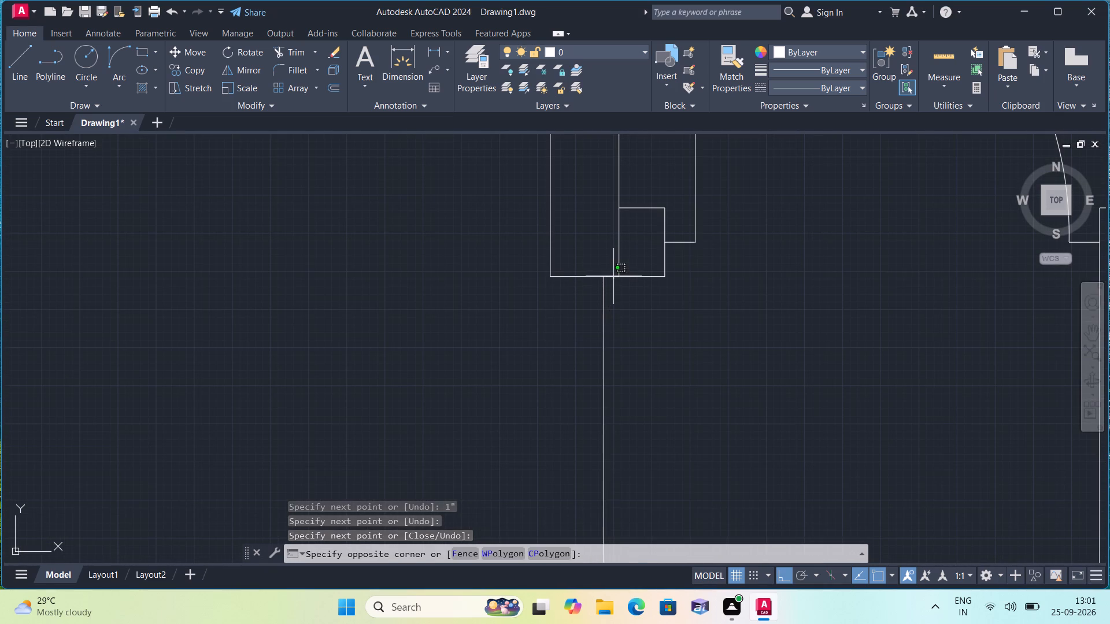
{"action": "left_click", "coordinate": [613, 276]}
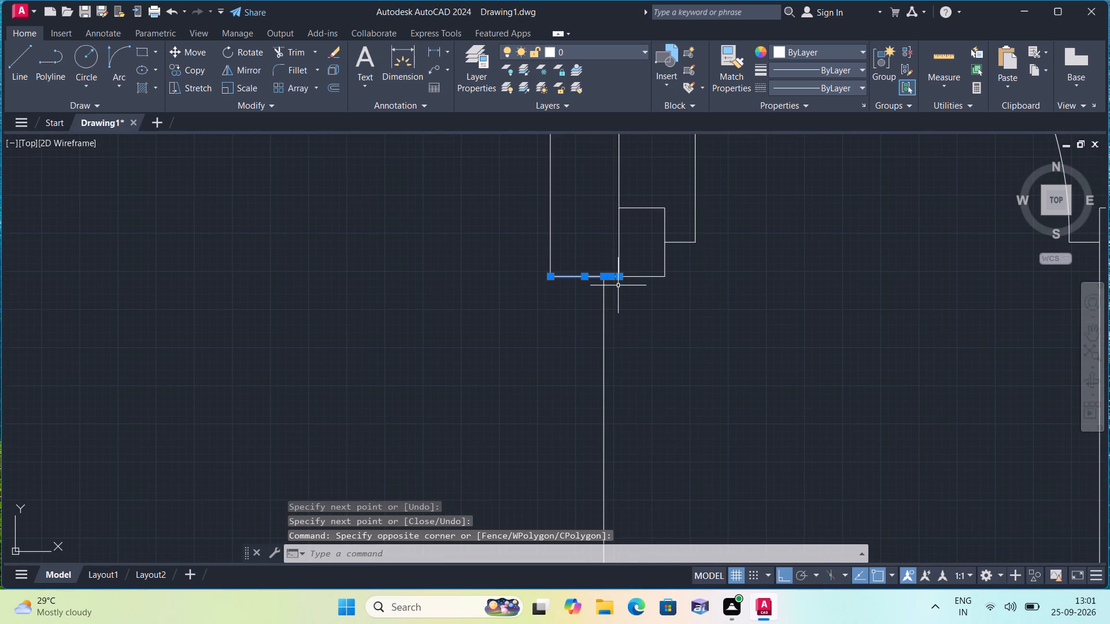
{"action": "key", "text": "Escape"}
{"action": "scroll", "coordinate": [620, 283], "scroll_direction": "up", "scroll_amount": 2}
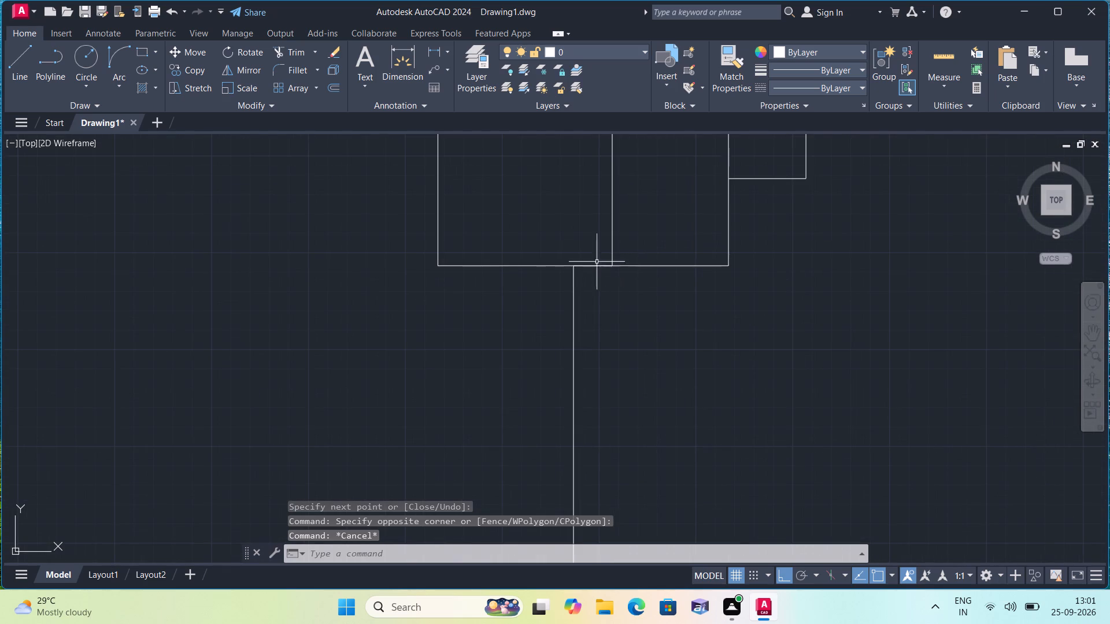
{"action": "left_click", "coordinate": [585, 266]}
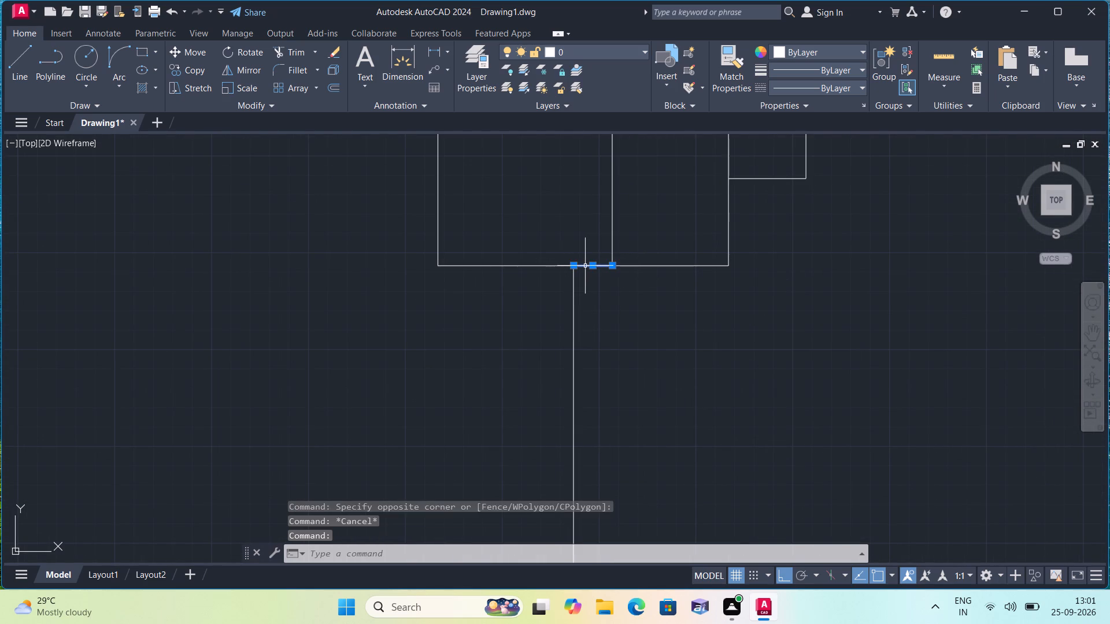
{"action": "key", "text": "Delete"}
From the partition's southwest end corner, draw a line 1" east, continuing straight south to the wall at the south-swinging door.
{"action": "type", "text": "l"}
{"action": "key", "text": "space"}
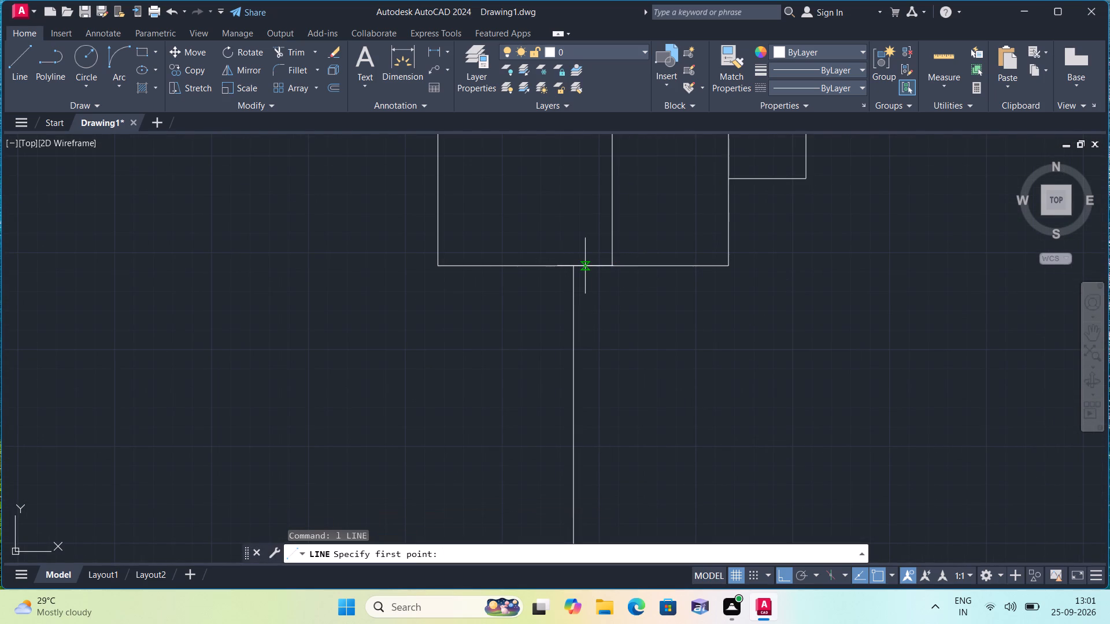
{"action": "left_click", "coordinate": [438, 266]}
{"action": "type", "text": "1\""}
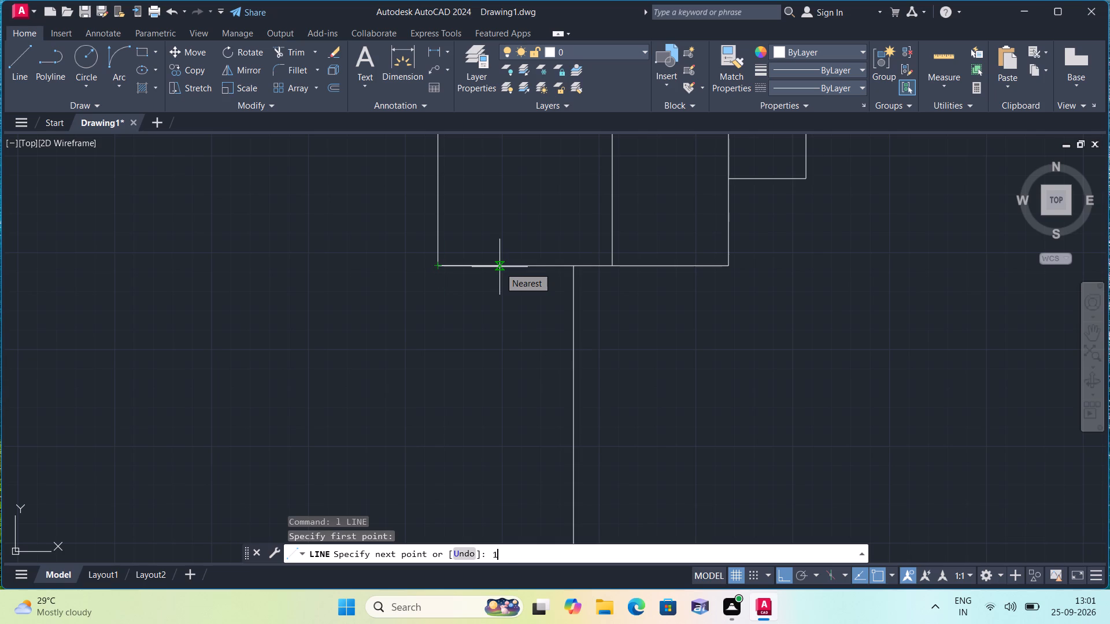
{"action": "key", "text": "space"}
{"action": "scroll", "coordinate": [499, 267], "scroll_direction": "down", "scroll_amount": 3}
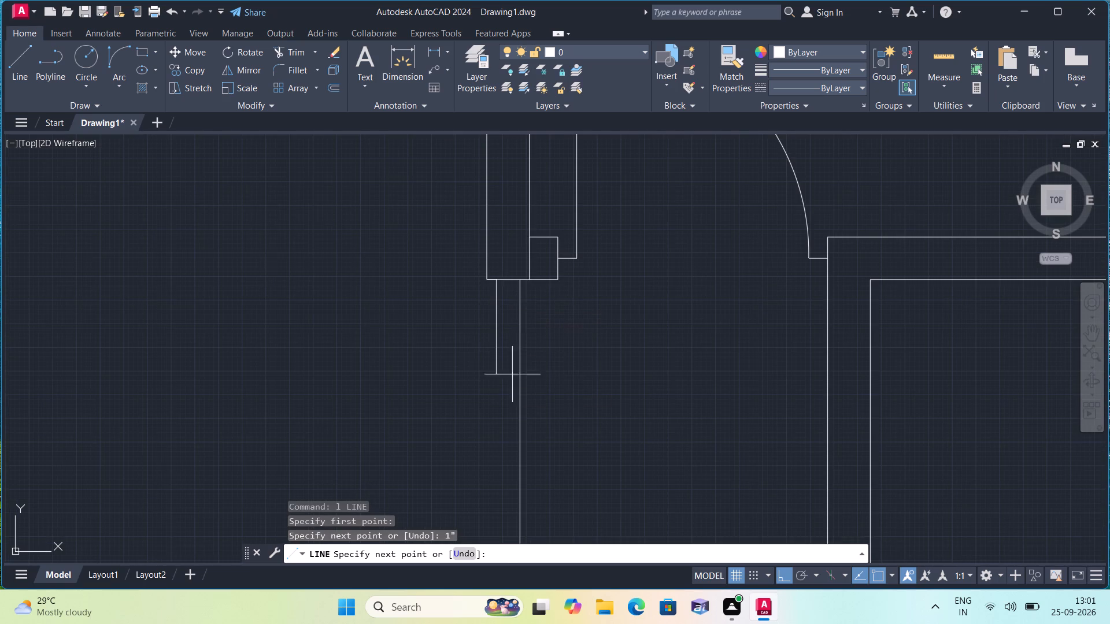
{"action": "middle_click_drag", "start_coordinate": [509, 409], "coordinate": [504, 313]}
{"action": "scroll", "coordinate": [497, 260], "scroll_direction": "down", "scroll_amount": 1}
{"action": "middle_click_drag", "start_coordinate": [469, 412], "coordinate": [445, 255]}
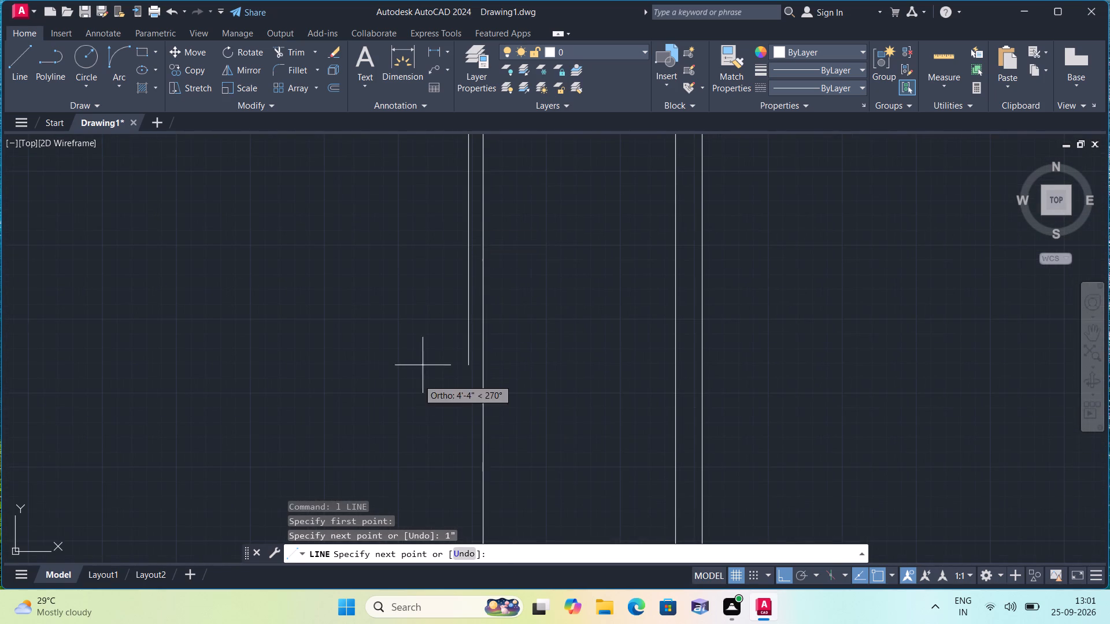
{"action": "middle_click_drag", "start_coordinate": [406, 391], "coordinate": [421, 216]}
{"action": "scroll", "coordinate": [393, 340], "scroll_direction": "down", "scroll_amount": 1}
{"action": "middle_click_drag", "start_coordinate": [381, 367], "coordinate": [415, 189]}
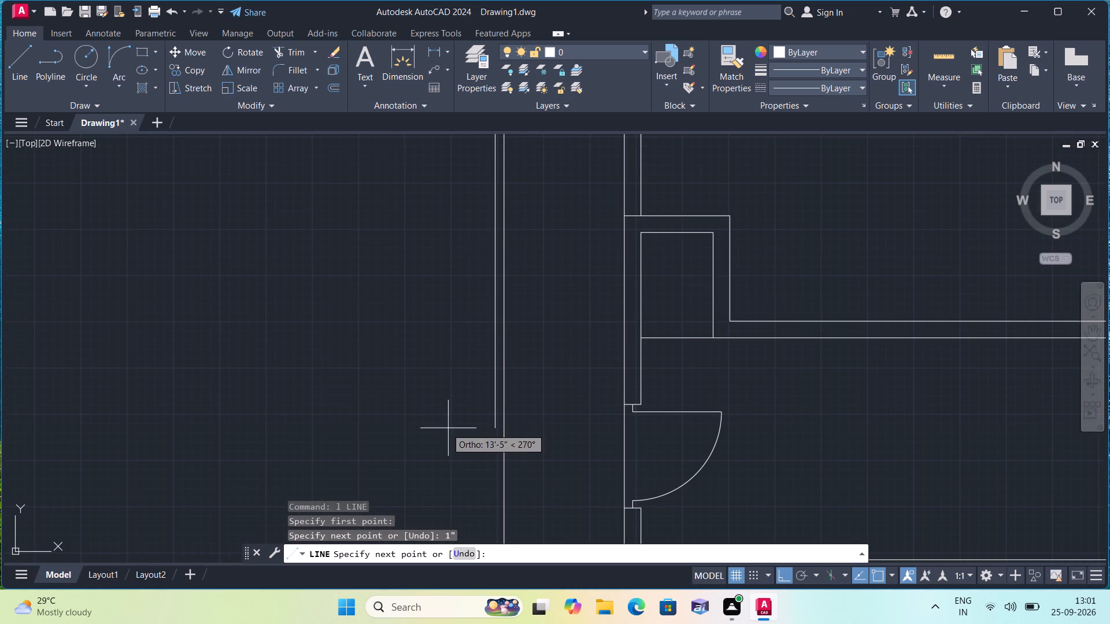
{"action": "scroll", "coordinate": [448, 428], "scroll_direction": "down", "scroll_amount": 3}
{"action": "middle_click_drag", "start_coordinate": [423, 373], "coordinate": [428, 324]}
{"action": "scroll", "coordinate": [445, 382], "scroll_direction": "up", "scroll_amount": 5}
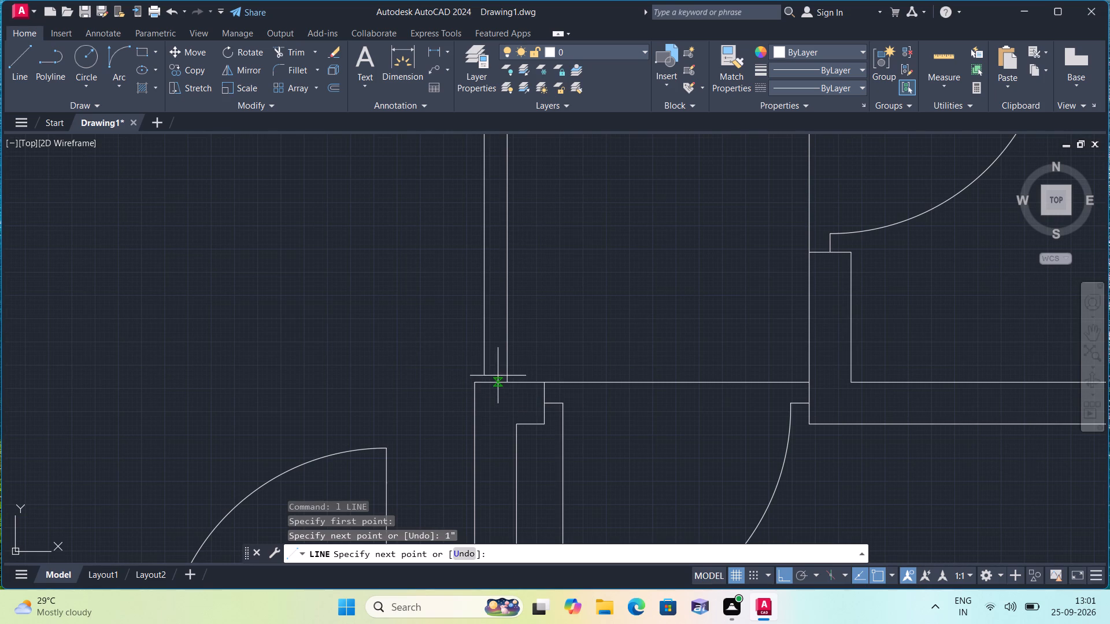
{"action": "left_click", "coordinate": [485, 386]}
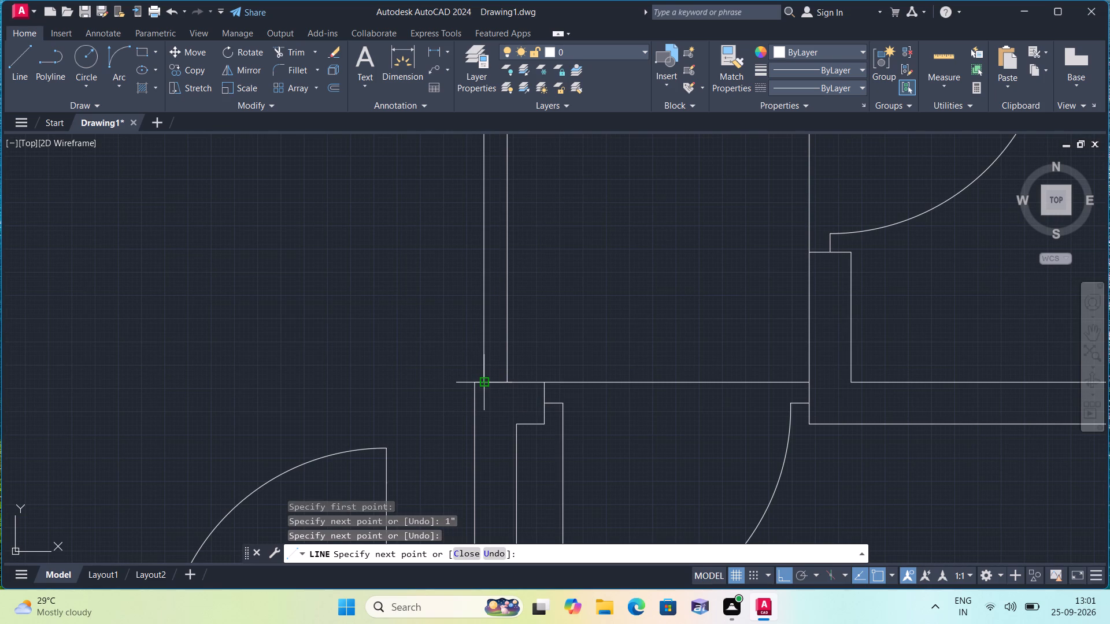
{"action": "key", "text": "space"}
Delete the 1" horizontal helper segment at the north end of the second, western vertical line.
{"action": "scroll", "coordinate": [475, 398], "scroll_direction": "down", "scroll_amount": 3}
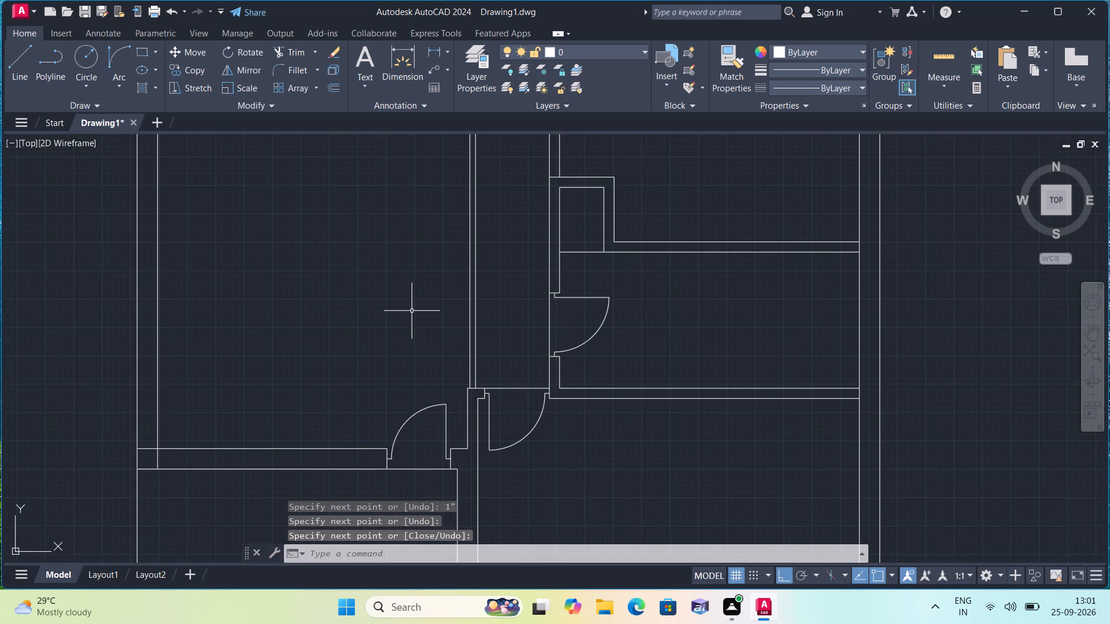
{"action": "middle_click_drag", "start_coordinate": [397, 299], "coordinate": [450, 459]}
{"action": "scroll", "coordinate": [438, 427], "scroll_direction": "down", "scroll_amount": 2}
{"action": "scroll", "coordinate": [455, 289], "scroll_direction": "up", "scroll_amount": 4}
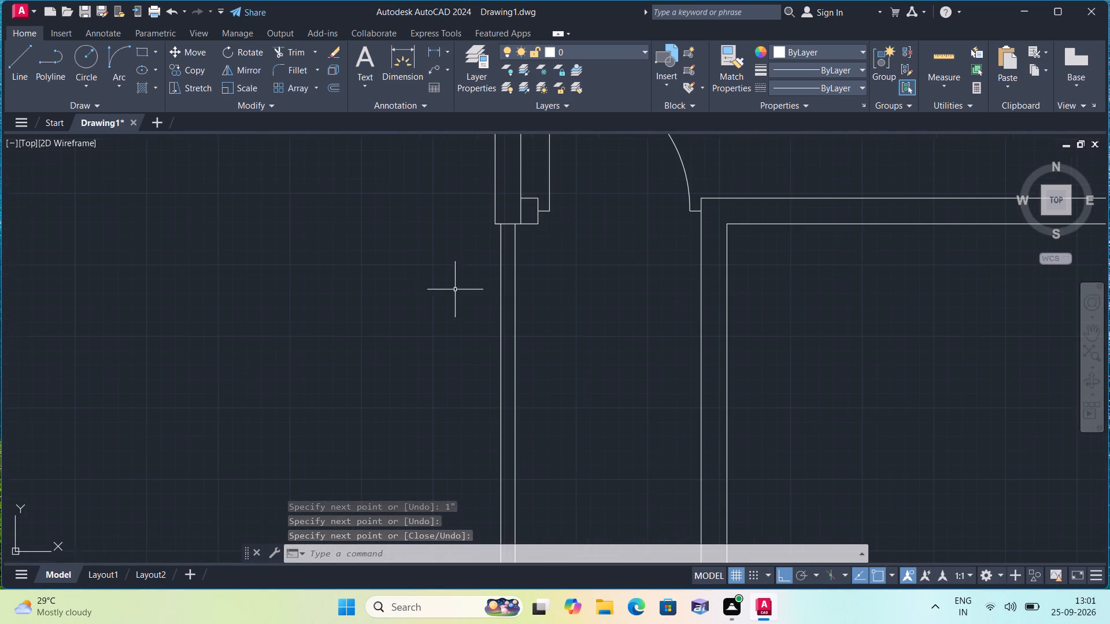
{"action": "middle_click_drag", "start_coordinate": [461, 302], "coordinate": [483, 364]}
{"action": "scroll", "coordinate": [483, 364], "scroll_direction": "up", "scroll_amount": 1}
{"action": "scroll", "coordinate": [534, 234], "scroll_direction": "up", "scroll_amount": 3}
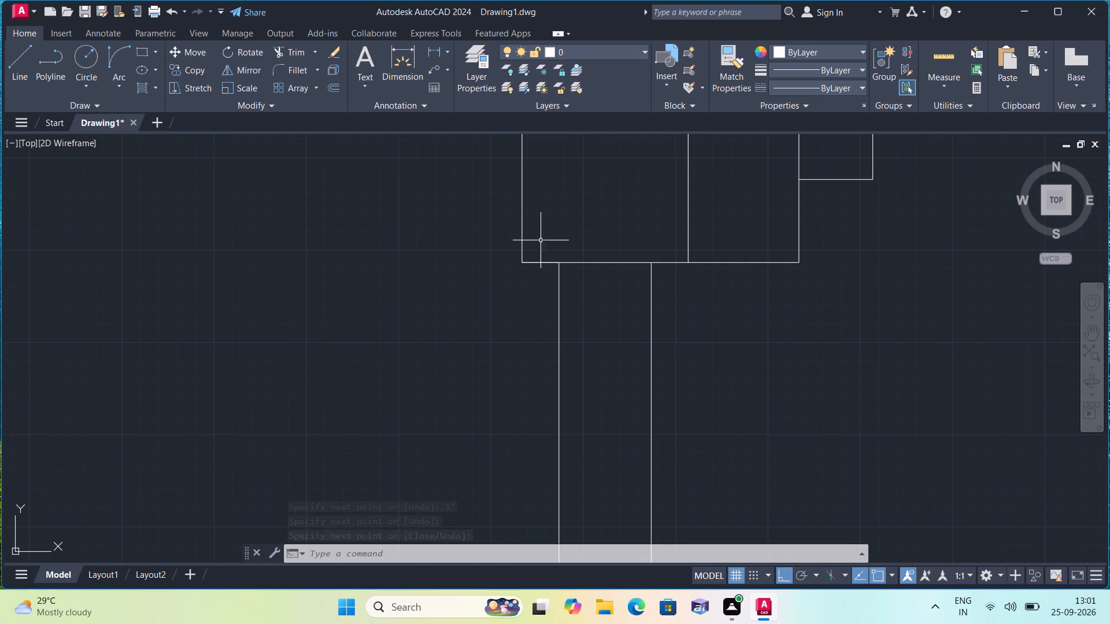
{"action": "left_click", "coordinate": [540, 265]}
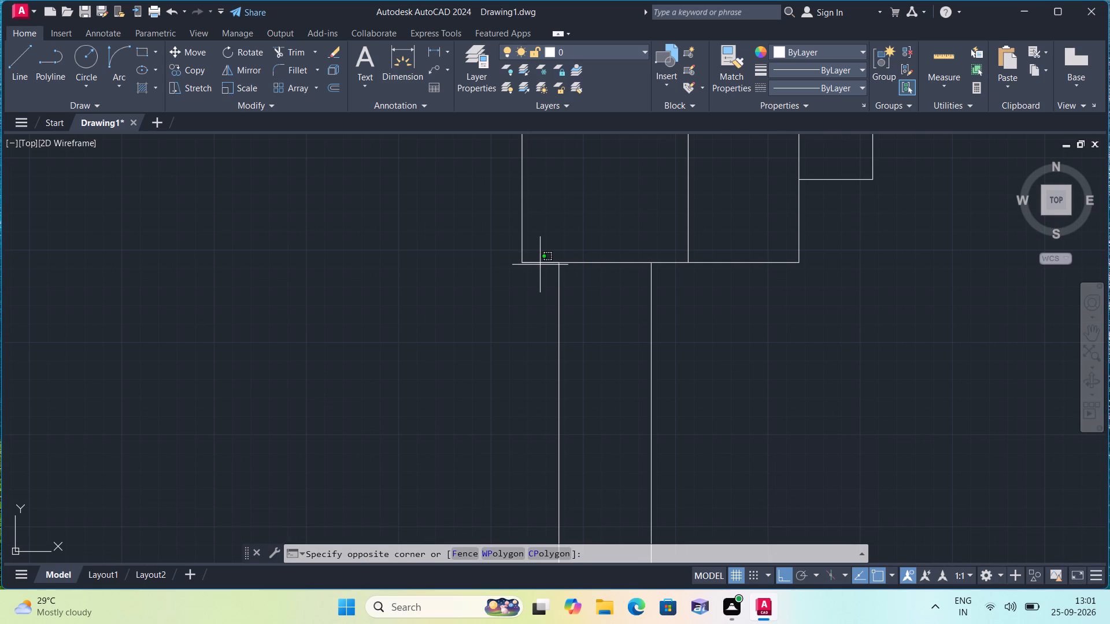
{"action": "left_click", "coordinate": [543, 262]}
{"action": "left_click", "coordinate": [543, 262]}
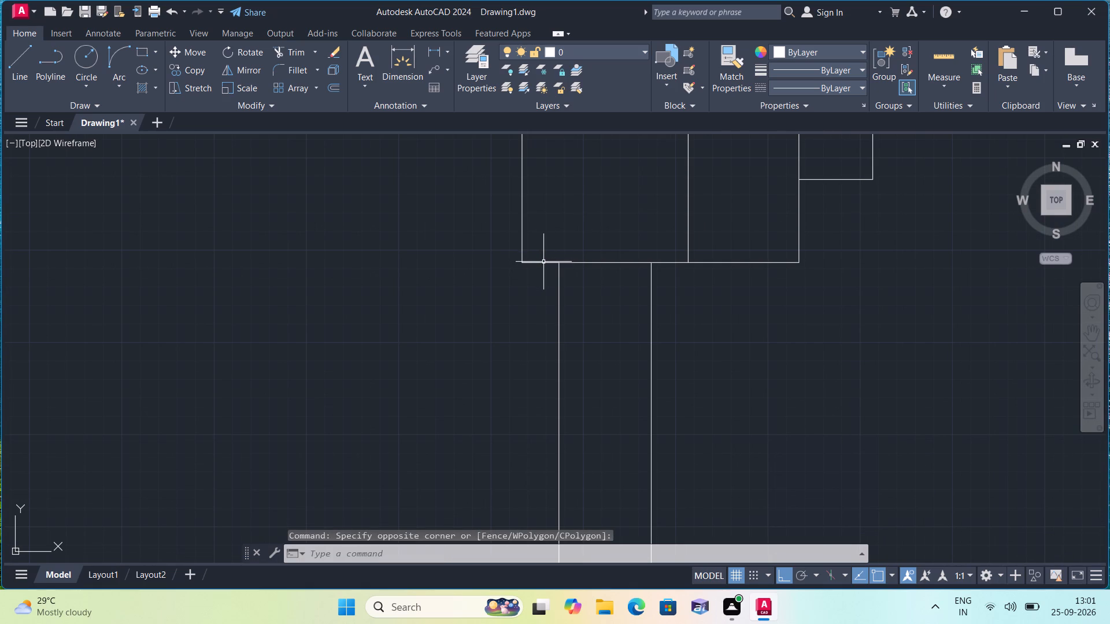
{"action": "left_click", "coordinate": [543, 263]}
{"action": "key", "text": "Delete"}
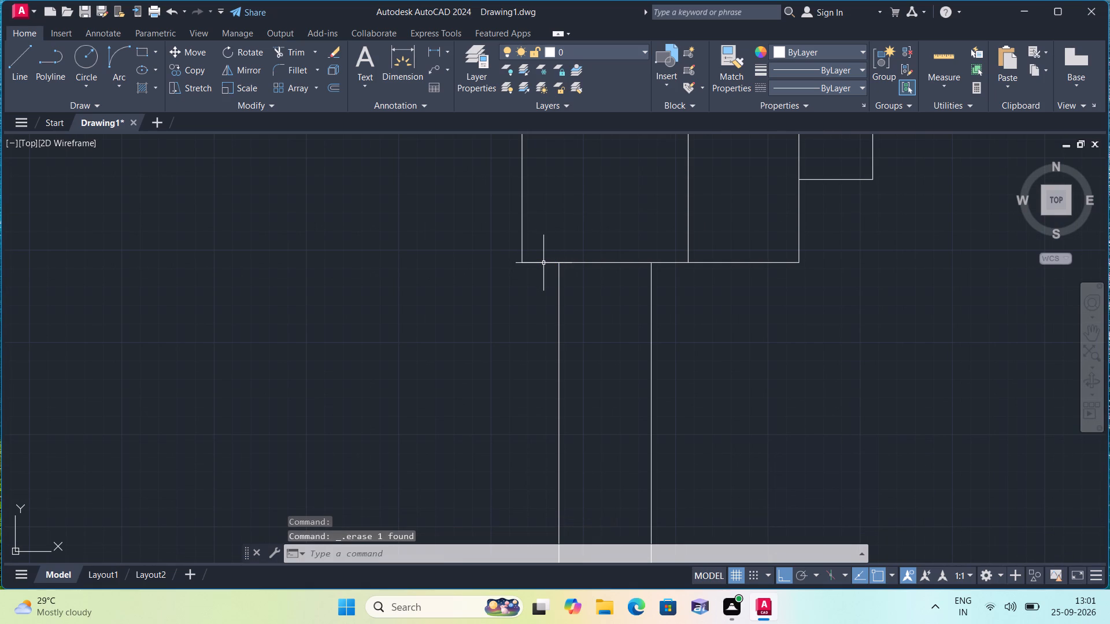
Trim away the short vertical line separating the partition's south end from the west jamb of the door north of the corridor.
{"action": "scroll", "coordinate": [543, 263], "scroll_direction": "up", "scroll_amount": 1}
{"action": "scroll", "coordinate": [543, 263], "scroll_direction": "down", "scroll_amount": 3}
{"action": "scroll", "coordinate": [549, 316], "scroll_direction": "down", "scroll_amount": 3}
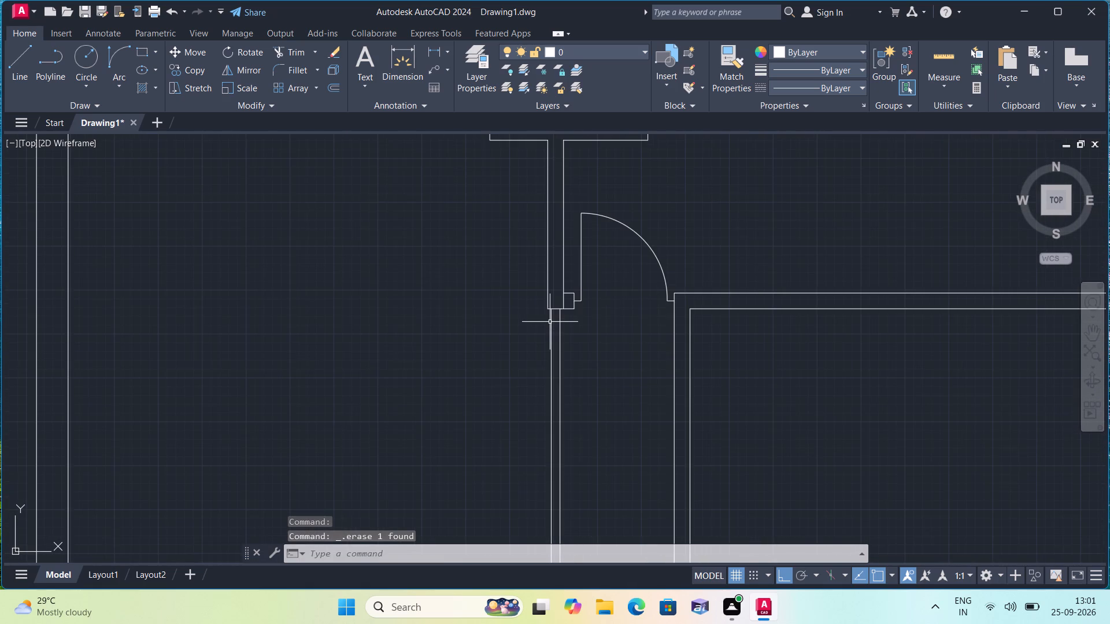
{"action": "scroll", "coordinate": [550, 322], "scroll_direction": "up", "scroll_amount": 1}
{"action": "type", "text": "trim"}
{"action": "key", "text": "space"}
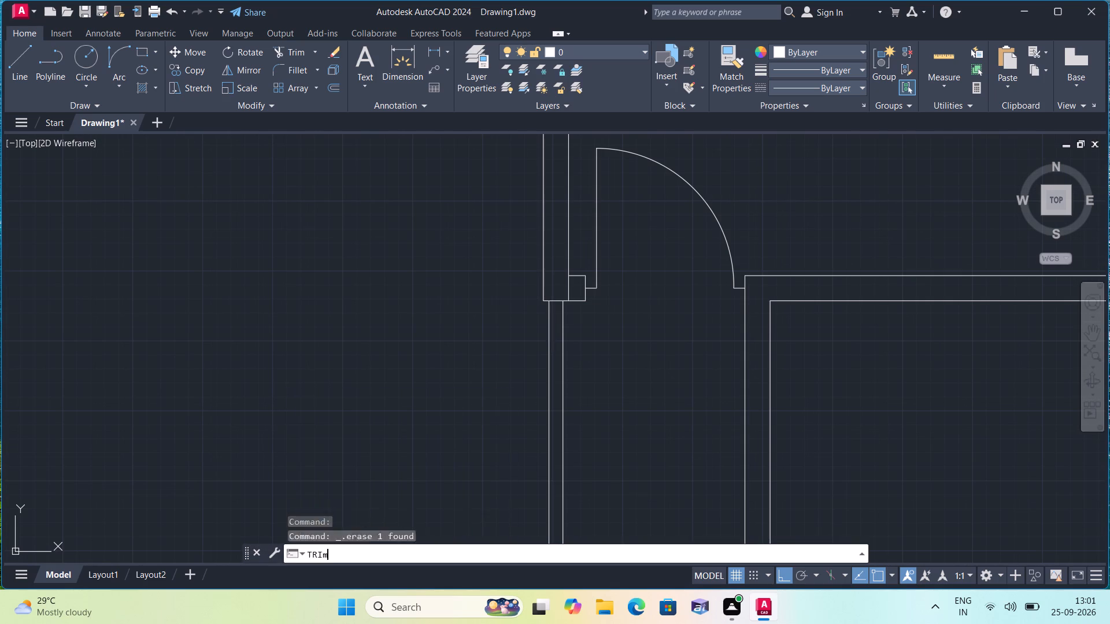
{"action": "left_click", "coordinate": [568, 288]}
{"action": "key", "text": "space"}
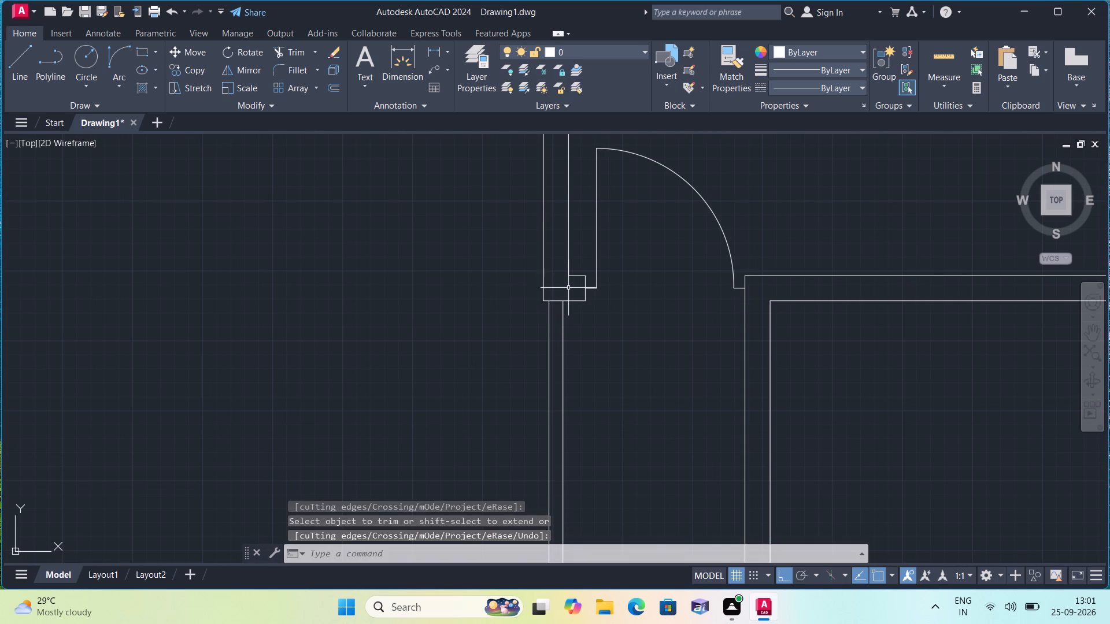
Trim the north outer wall's inner line between the two faces of the closet's west partition, just east of the entrance door.
{"action": "scroll", "coordinate": [568, 288], "scroll_direction": "down", "scroll_amount": 1}
{"action": "scroll", "coordinate": [613, 403], "scroll_direction": "down", "scroll_amount": 3}
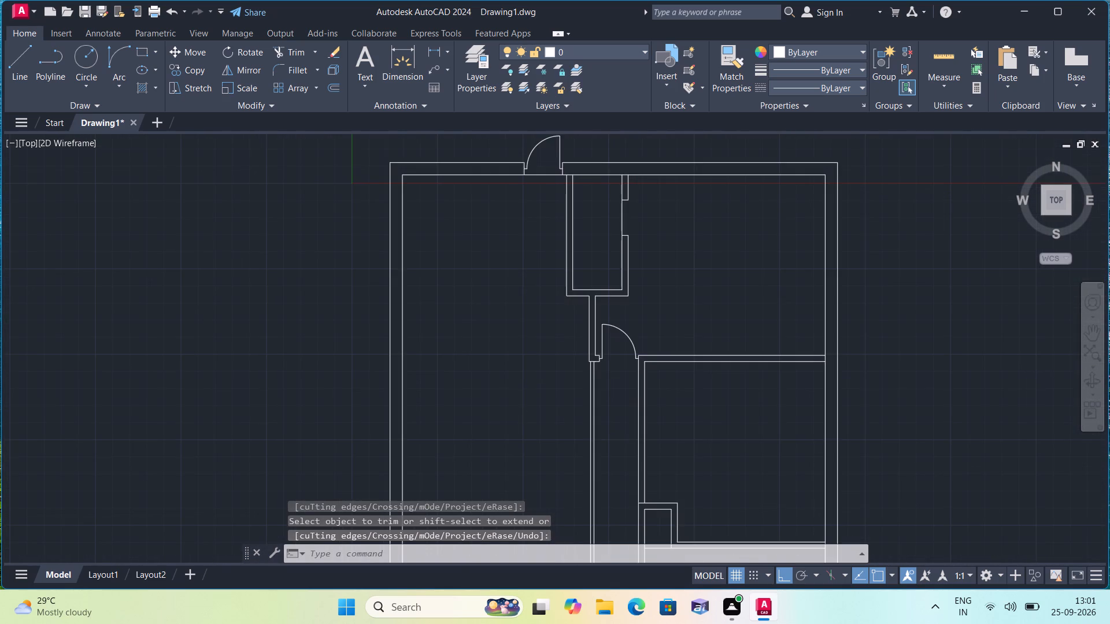
{"action": "scroll", "coordinate": [613, 406], "scroll_direction": "up", "scroll_amount": 2}
{"action": "scroll", "coordinate": [613, 406], "scroll_direction": "down", "scroll_amount": 1}
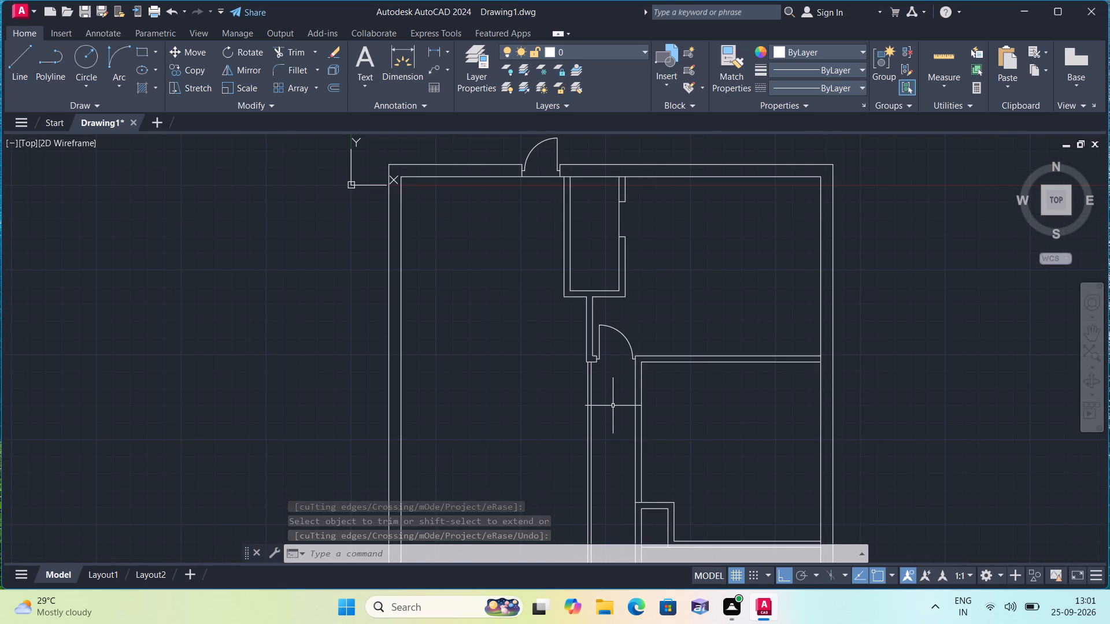
{"action": "middle_click_drag", "start_coordinate": [499, 407], "coordinate": [529, 518]}
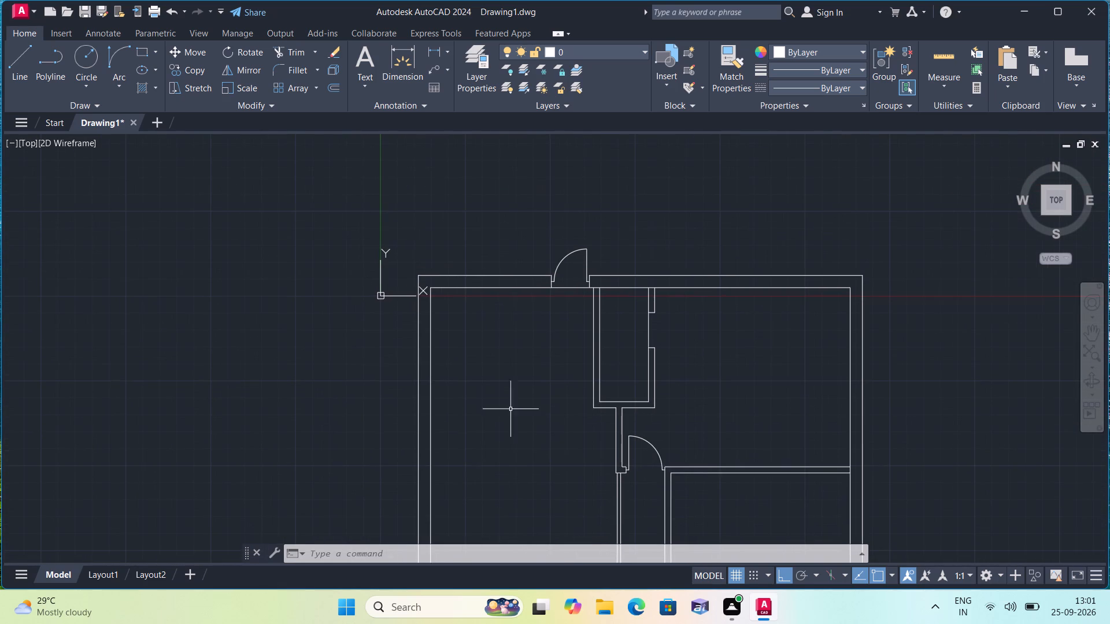
{"action": "scroll", "coordinate": [508, 317], "scroll_direction": "up", "scroll_amount": 1}
{"action": "middle_click_drag", "start_coordinate": [513, 330], "coordinate": [490, 340]}
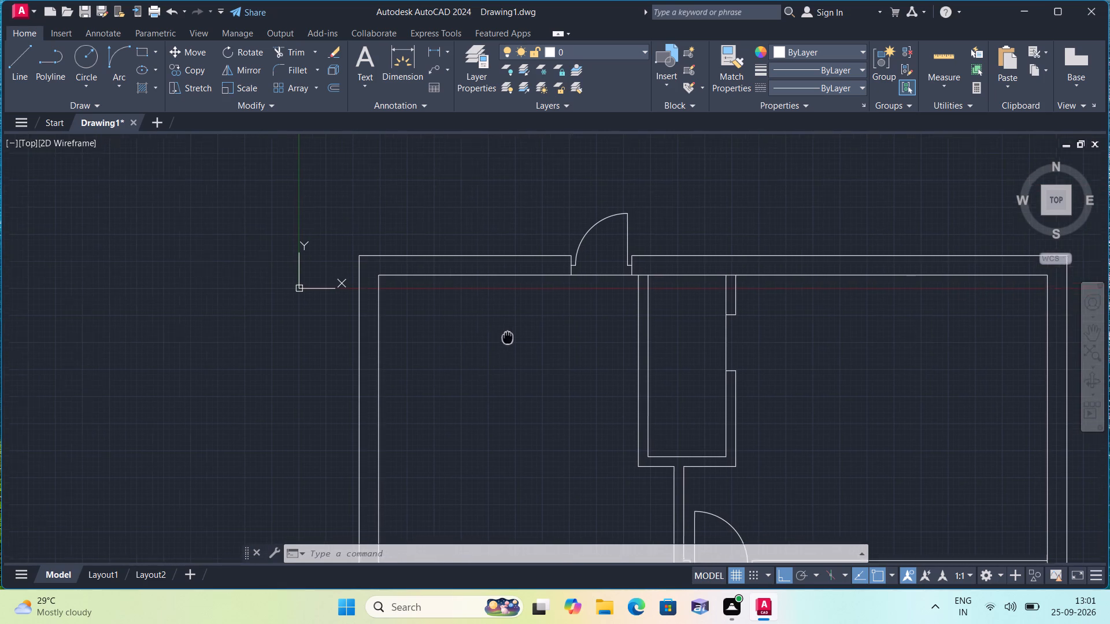
{"action": "middle_click_drag", "start_coordinate": [490, 340], "coordinate": [427, 393]}
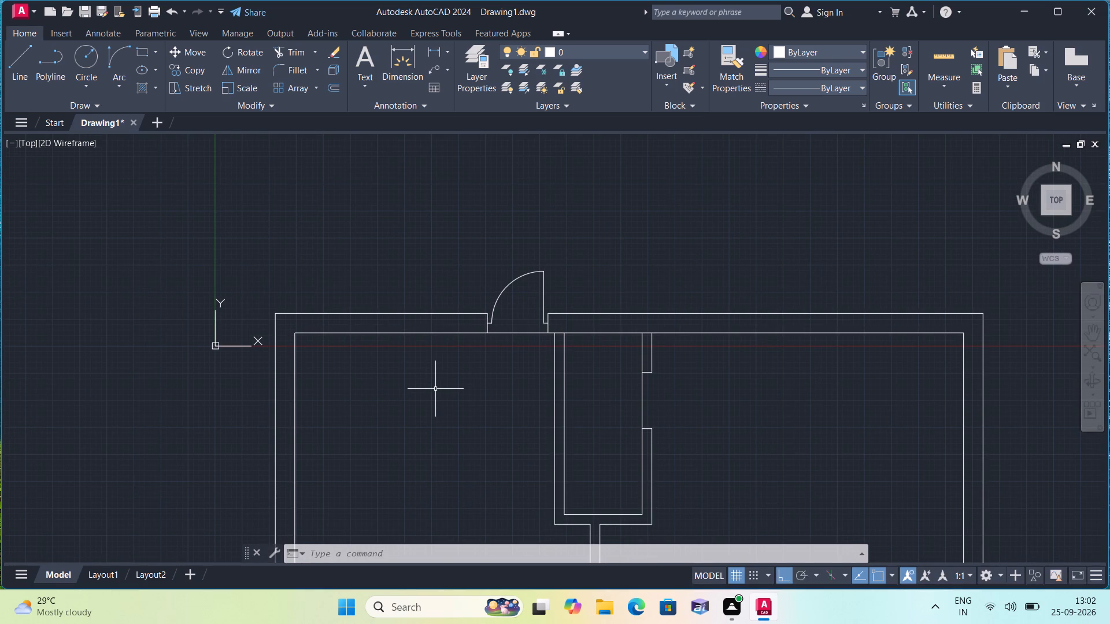
{"action": "key", "text": "space"}
{"action": "type", "text": "trim"}
{"action": "key", "text": "space"}
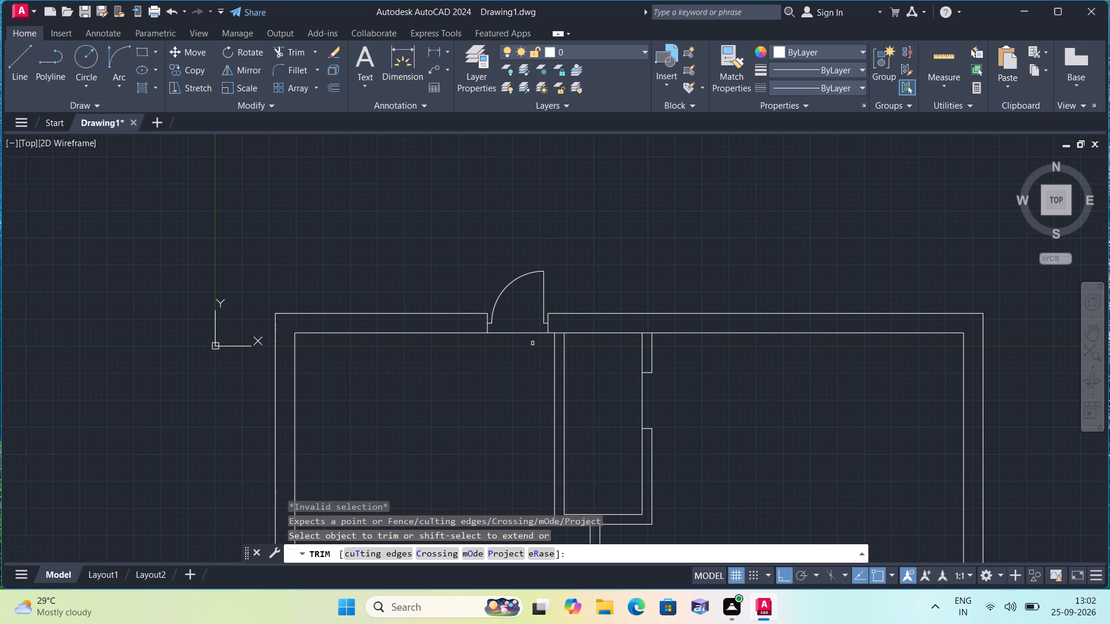
{"action": "scroll", "coordinate": [582, 335], "scroll_direction": "up", "scroll_amount": 2}
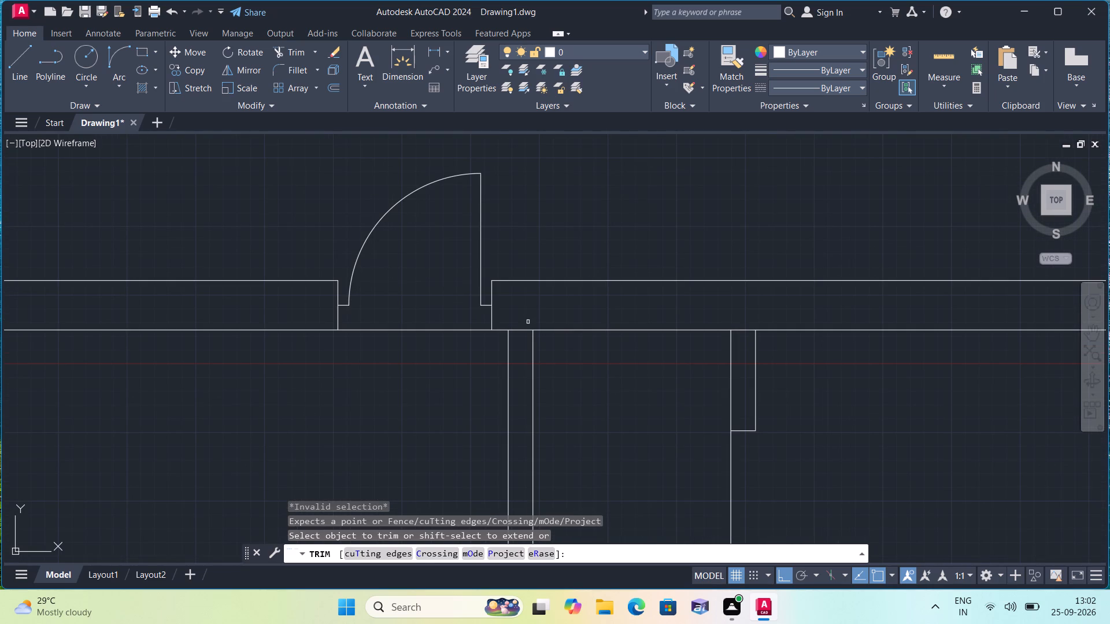
{"action": "left_click", "coordinate": [527, 329]}
{"action": "scroll", "coordinate": [520, 324], "scroll_direction": "down", "scroll_amount": 3}
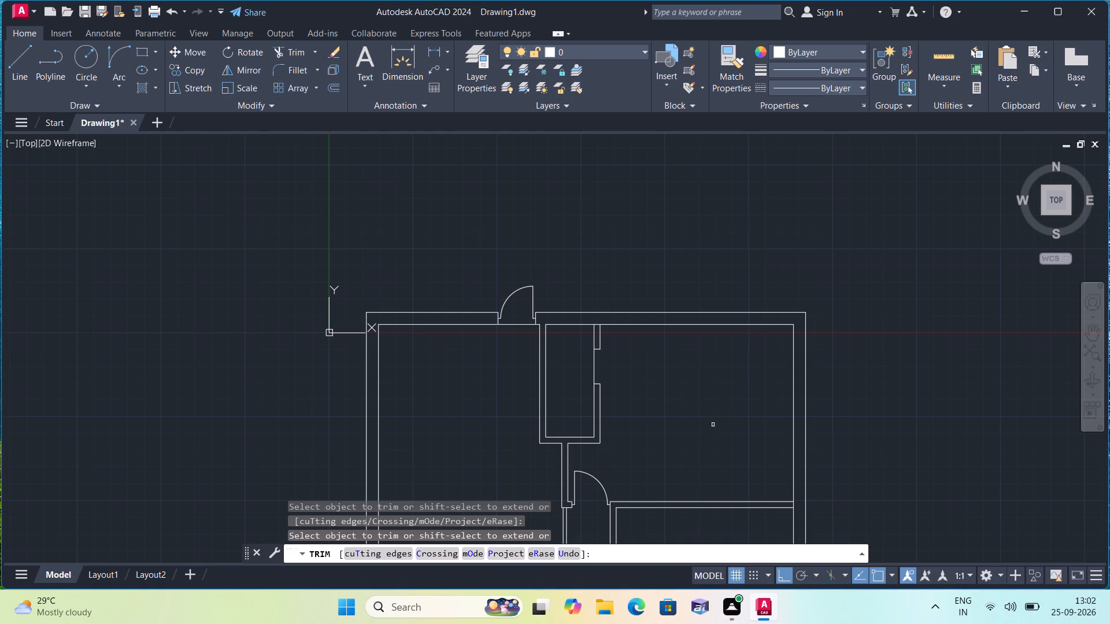
Trim the overlapping horizontal and vertical segments where the large west room's south wall meets the west outer wall.
{"action": "middle_click_drag", "start_coordinate": [449, 480], "coordinate": [410, 326]}
{"action": "scroll", "coordinate": [418, 270], "scroll_direction": "down", "scroll_amount": 2}
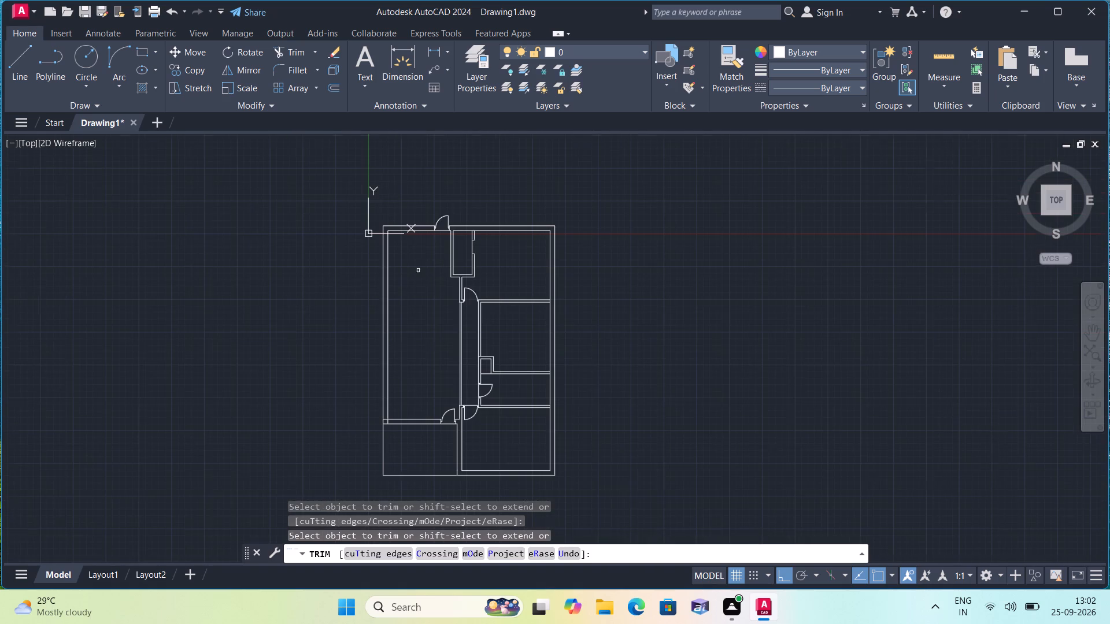
{"action": "scroll", "coordinate": [358, 425], "scroll_direction": "up", "scroll_amount": 3}
{"action": "scroll", "coordinate": [430, 415], "scroll_direction": "up", "scroll_amount": 1}
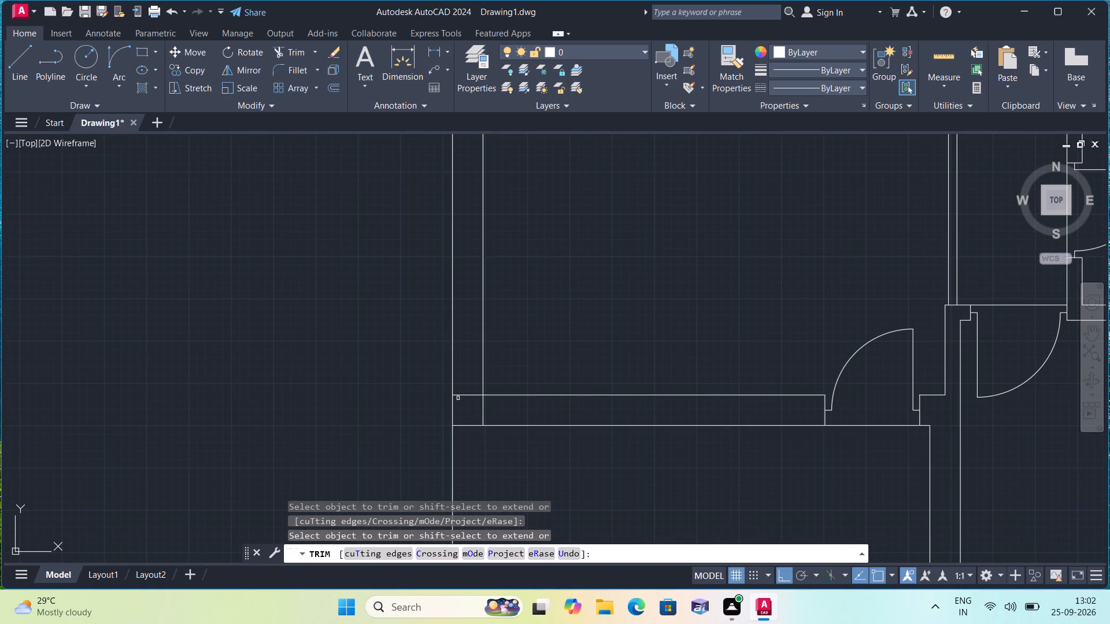
{"action": "left_click", "coordinate": [461, 394]}
{"action": "left_click", "coordinate": [495, 405]}
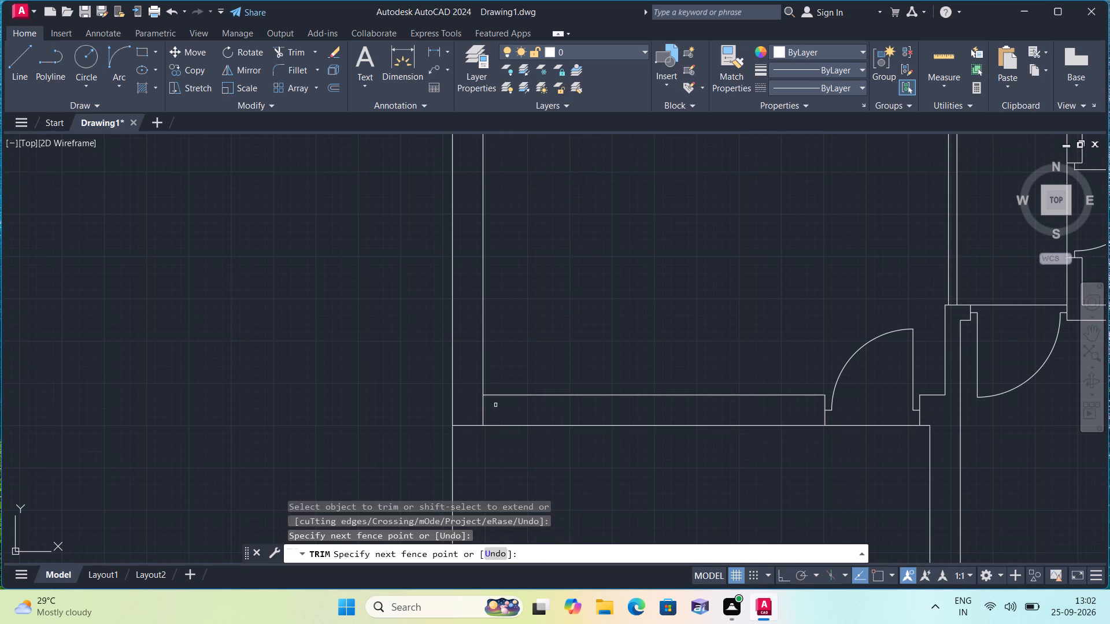
{"action": "left_click", "coordinate": [482, 411]}
{"action": "scroll", "coordinate": [482, 411], "scroll_direction": "down", "scroll_amount": 2}
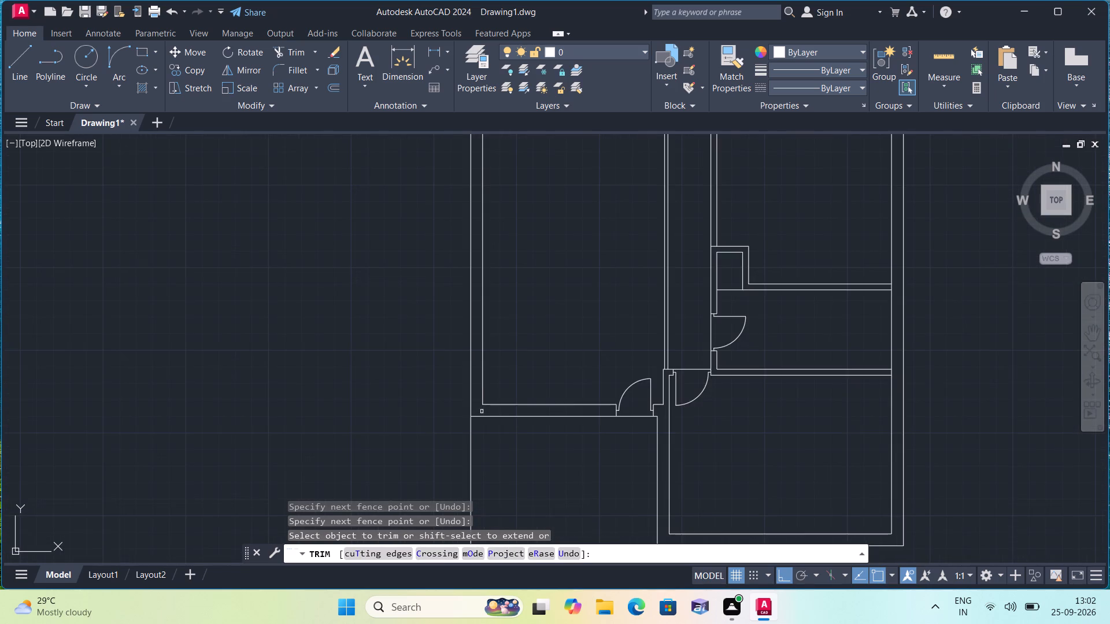
{"action": "scroll", "coordinate": [482, 411], "scroll_direction": "down", "scroll_amount": 1}
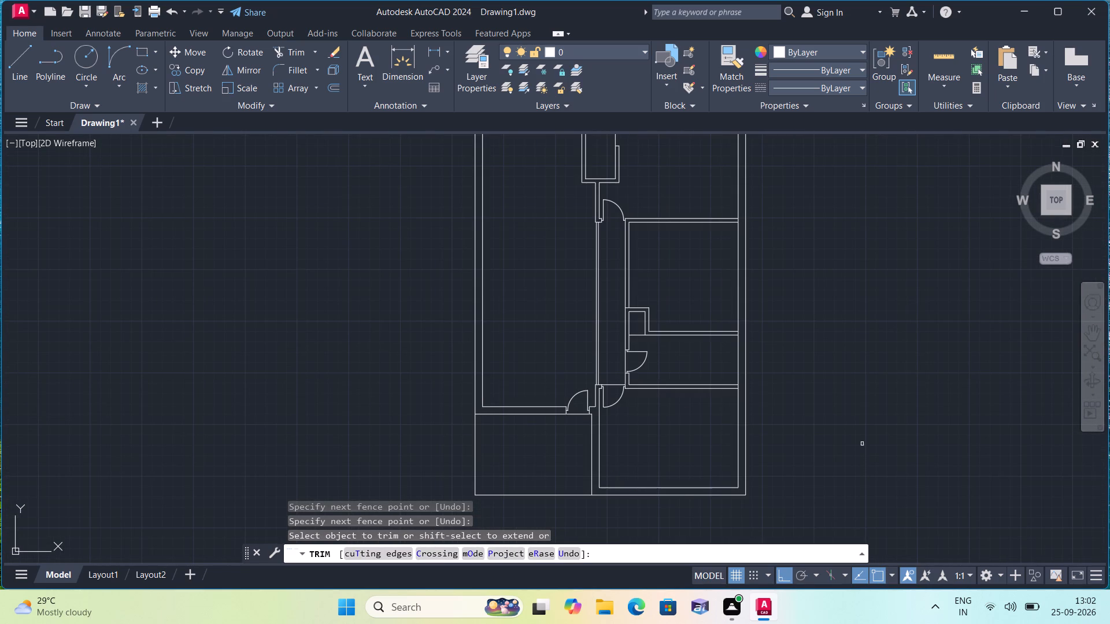
{"action": "scroll", "coordinate": [796, 395], "scroll_direction": "up", "scroll_amount": 2}
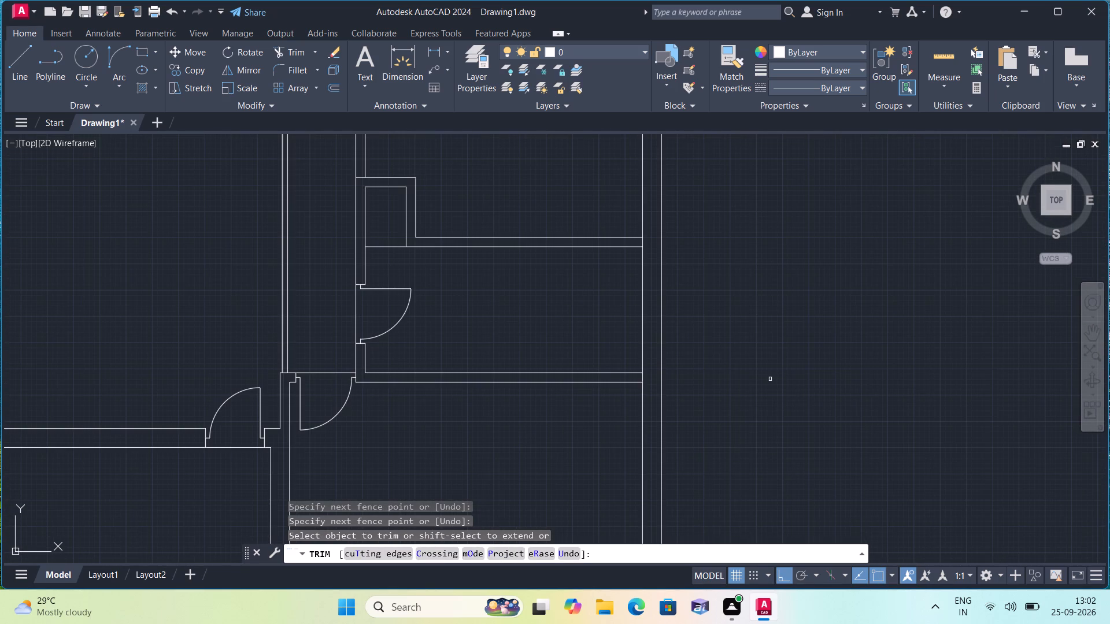
{"action": "middle_click_drag", "start_coordinate": [769, 378], "coordinate": [788, 424]}
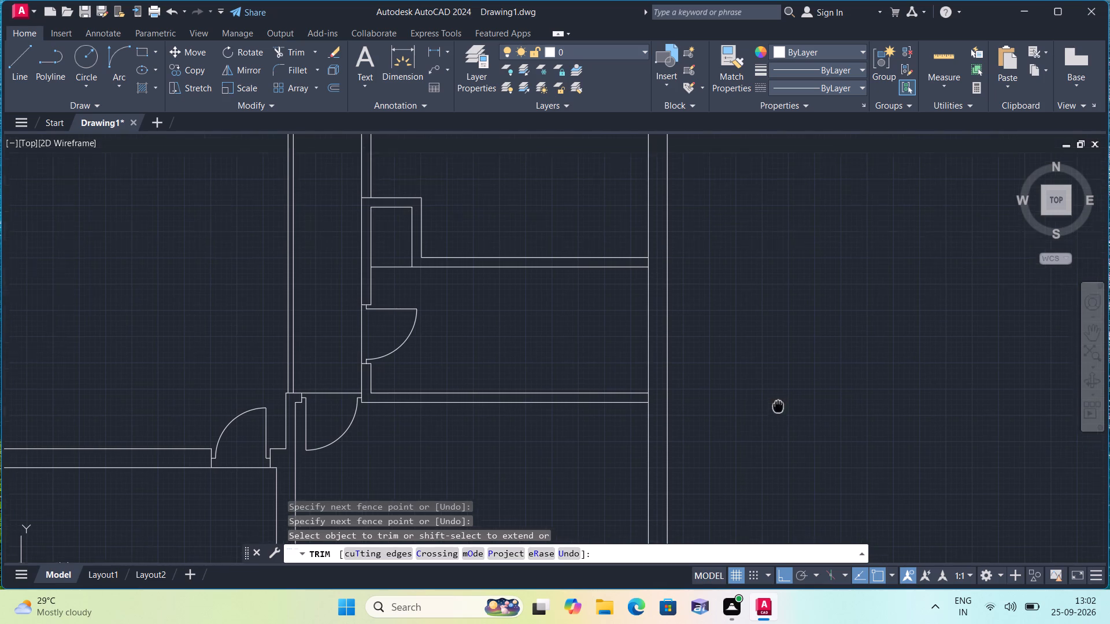
{"action": "middle_click_drag", "start_coordinate": [788, 424], "coordinate": [823, 533]}
{"action": "scroll", "coordinate": [784, 445], "scroll_direction": "down", "scroll_amount": 1}
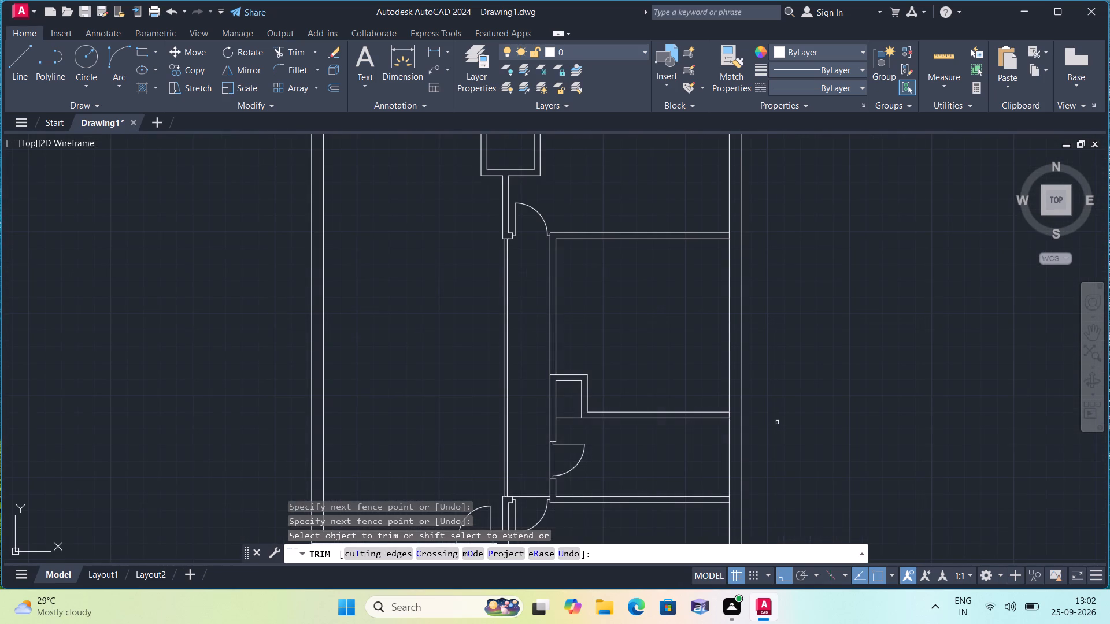
{"action": "key", "text": "space"}
Draw a line across the corridor's east partition, joining its two faces at the north edge of the small southern closet.
{"action": "type", "text": "l"}
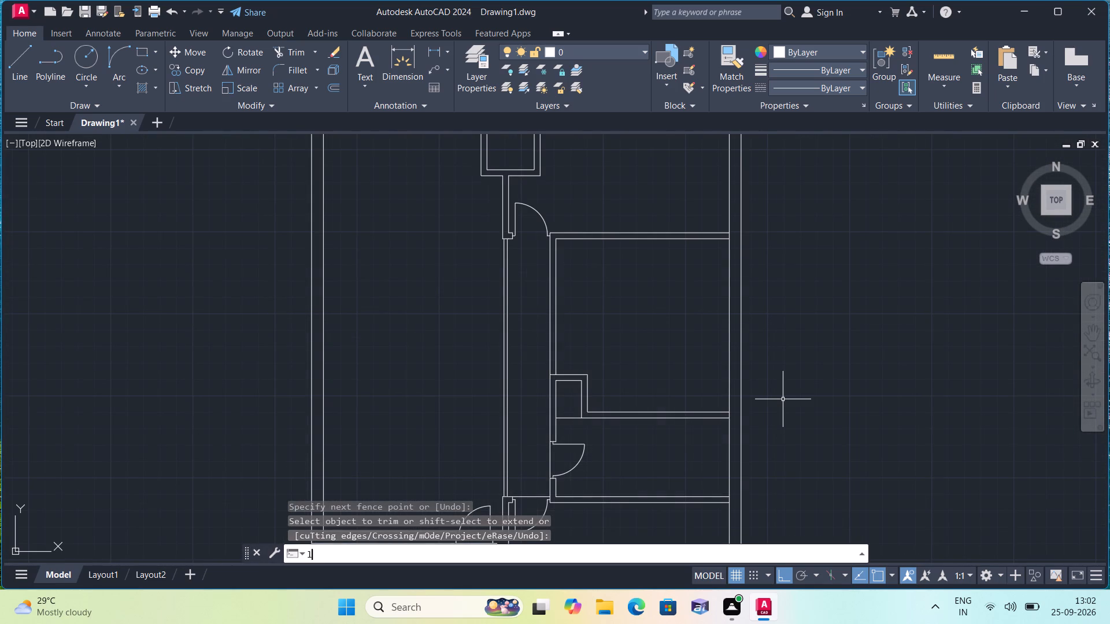
{"action": "key", "text": "space"}
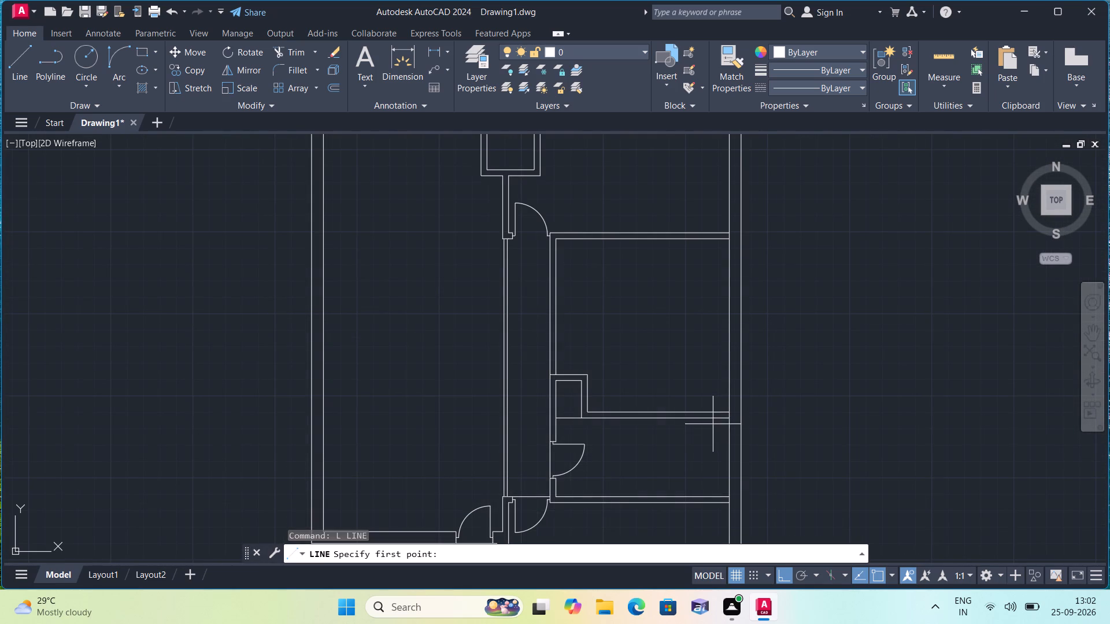
{"action": "scroll", "coordinate": [673, 417], "scroll_direction": "up", "scroll_amount": 3}
{"action": "middle_click_drag", "start_coordinate": [209, 299], "coordinate": [335, 446]}
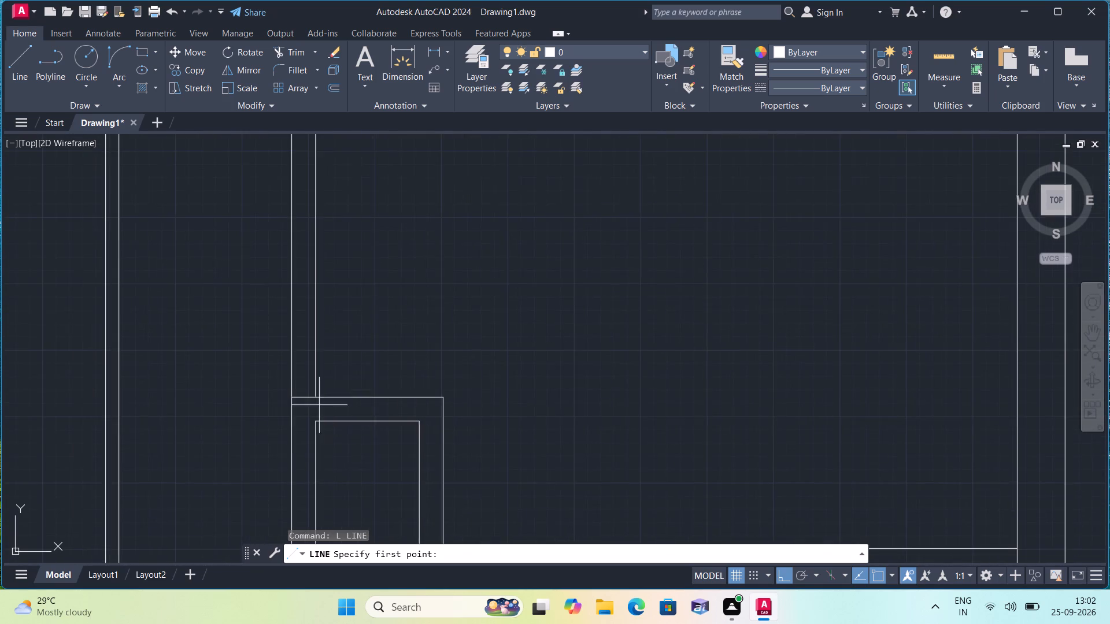
{"action": "scroll", "coordinate": [312, 397], "scroll_direction": "up", "scroll_amount": 1}
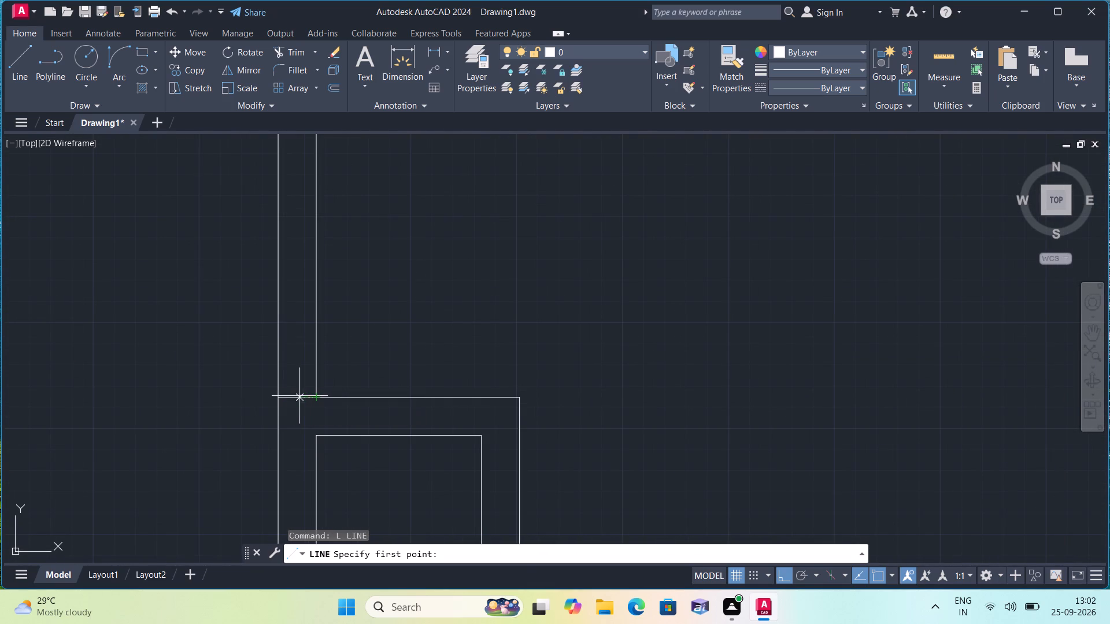
{"action": "scroll", "coordinate": [294, 399], "scroll_direction": "up", "scroll_amount": 2}
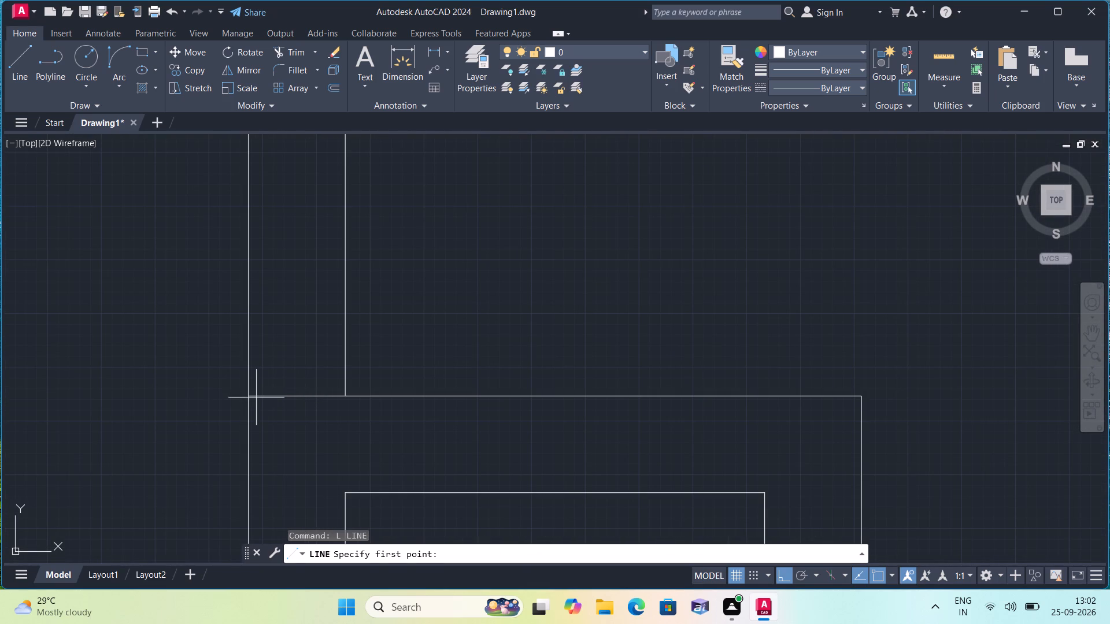
{"action": "left_click", "coordinate": [249, 397]}
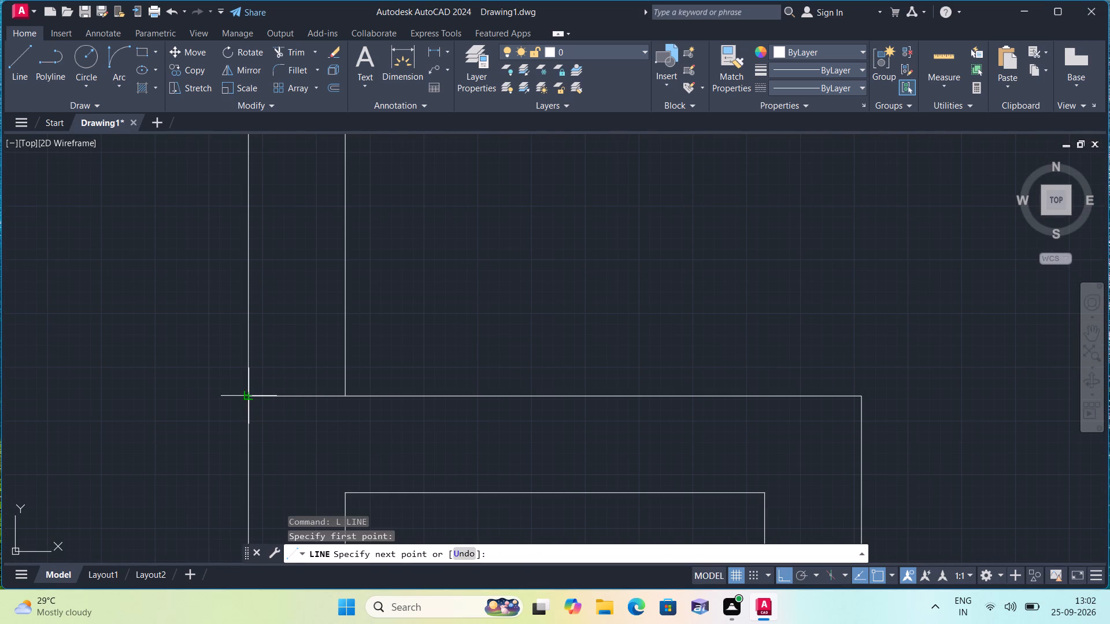
{"action": "left_click", "coordinate": [343, 392]}
{"action": "key", "text": "Escape"}
{"action": "key", "text": "Escape"}
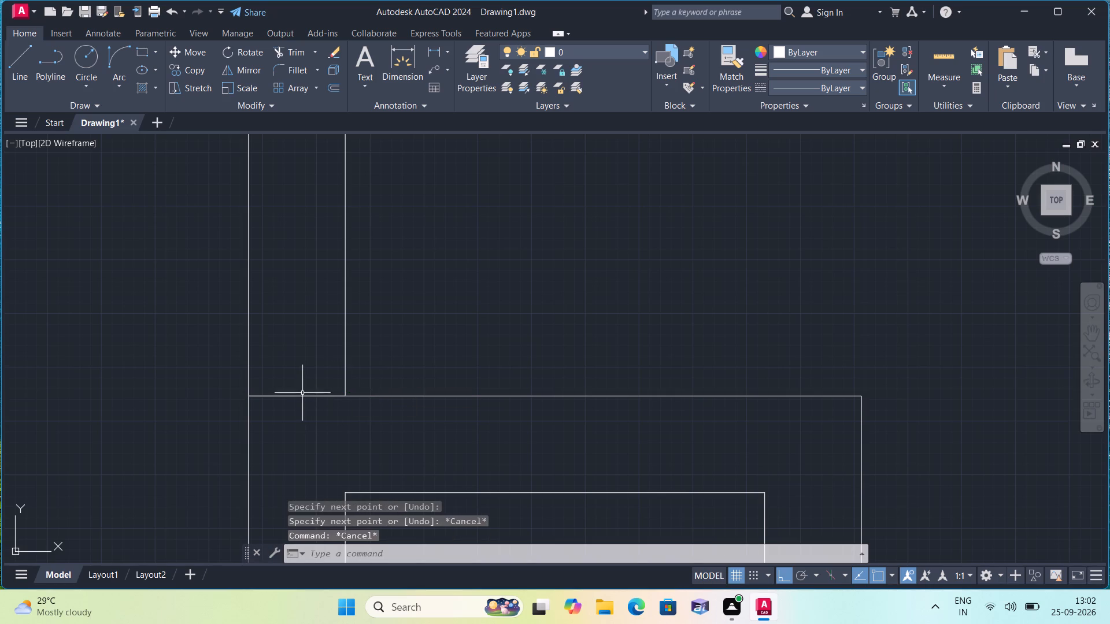
{"action": "key", "text": "Escape"}
Draw connected 2", 2' and 2" segments northward inside the corridor's east partition, from the midpoint of the cross line at the small closet's north edge.
{"action": "key", "text": "space"}
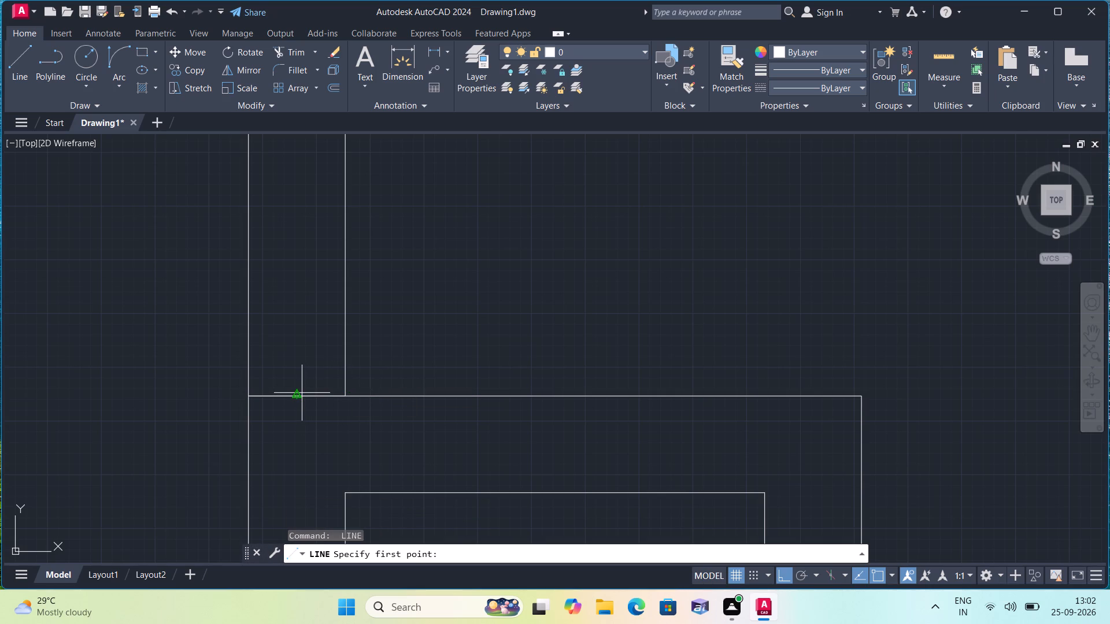
{"action": "left_click", "coordinate": [295, 396]}
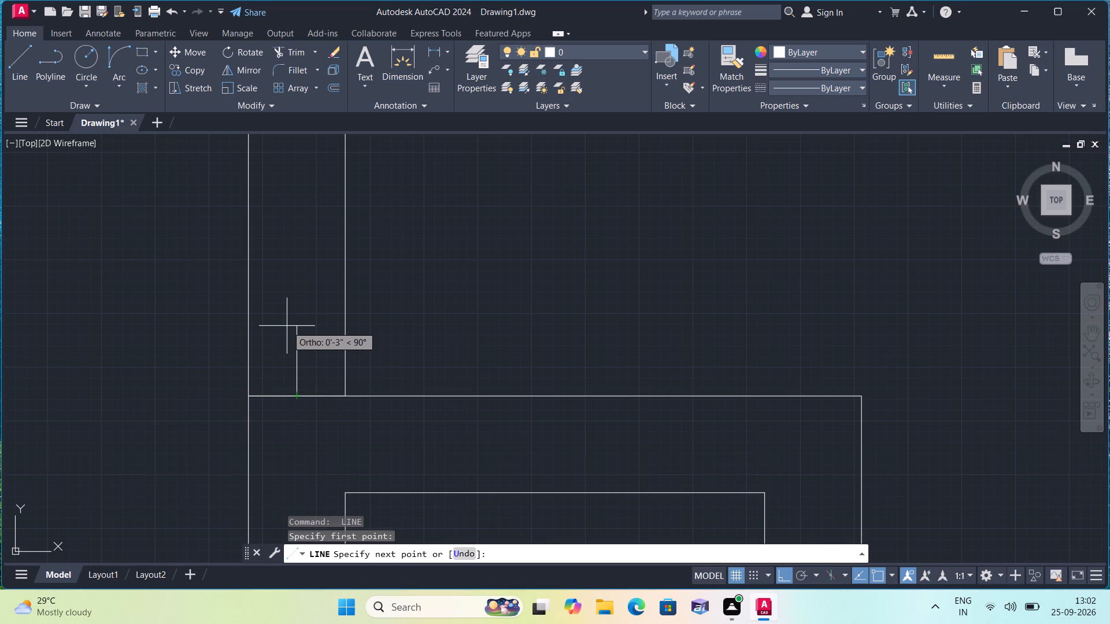
{"action": "type", "text": "2\""}
{"action": "key", "text": "space"}
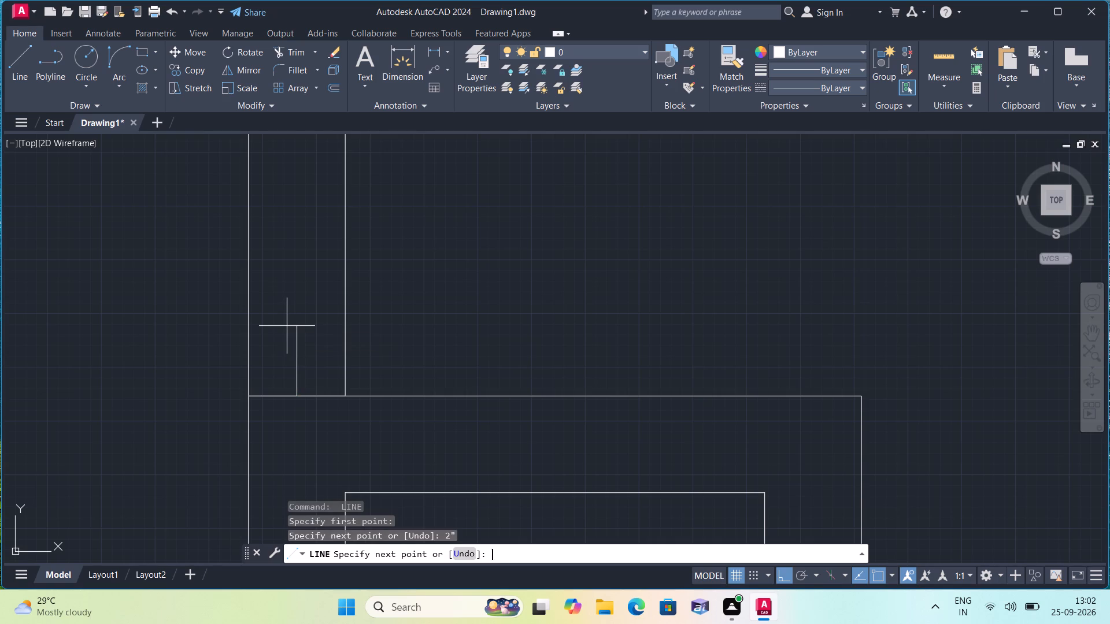
{"action": "type", "text": "2'"}
{"action": "key", "text": "space"}
{"action": "middle_click_drag", "start_coordinate": [310, 196], "coordinate": [420, 454]}
{"action": "scroll", "coordinate": [320, 281], "scroll_direction": "down", "scroll_amount": 1}
{"action": "middle_click_drag", "start_coordinate": [320, 281], "coordinate": [364, 385]}
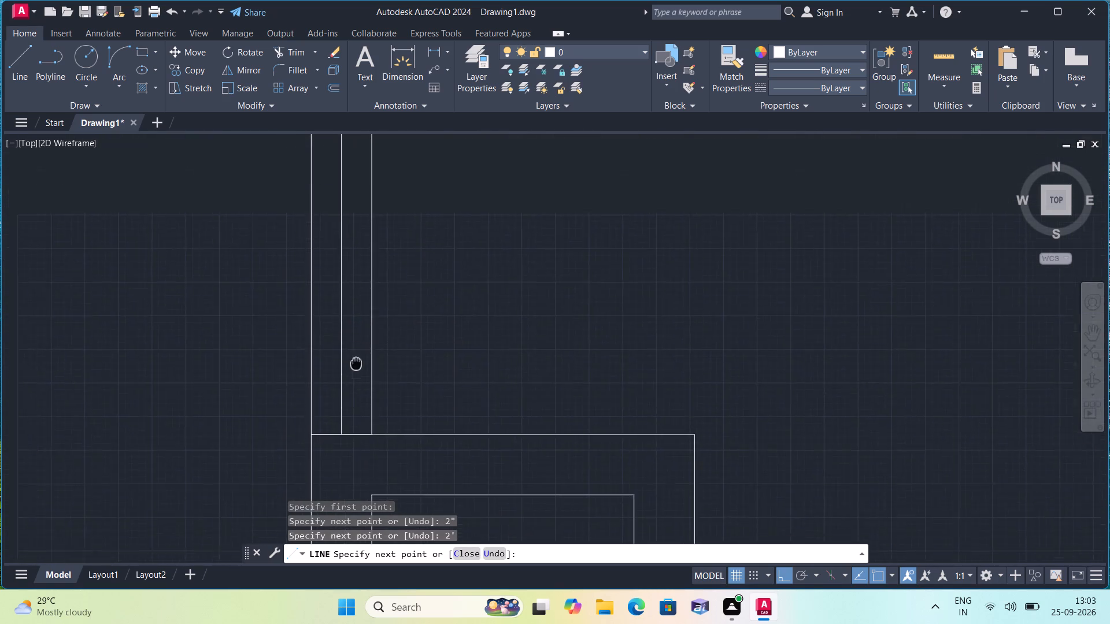
{"action": "middle_click_drag", "start_coordinate": [364, 385], "coordinate": [376, 437]}
{"action": "middle_click_drag", "start_coordinate": [326, 163], "coordinate": [368, 273]}
{"action": "scroll", "coordinate": [368, 273], "scroll_direction": "down", "scroll_amount": 2}
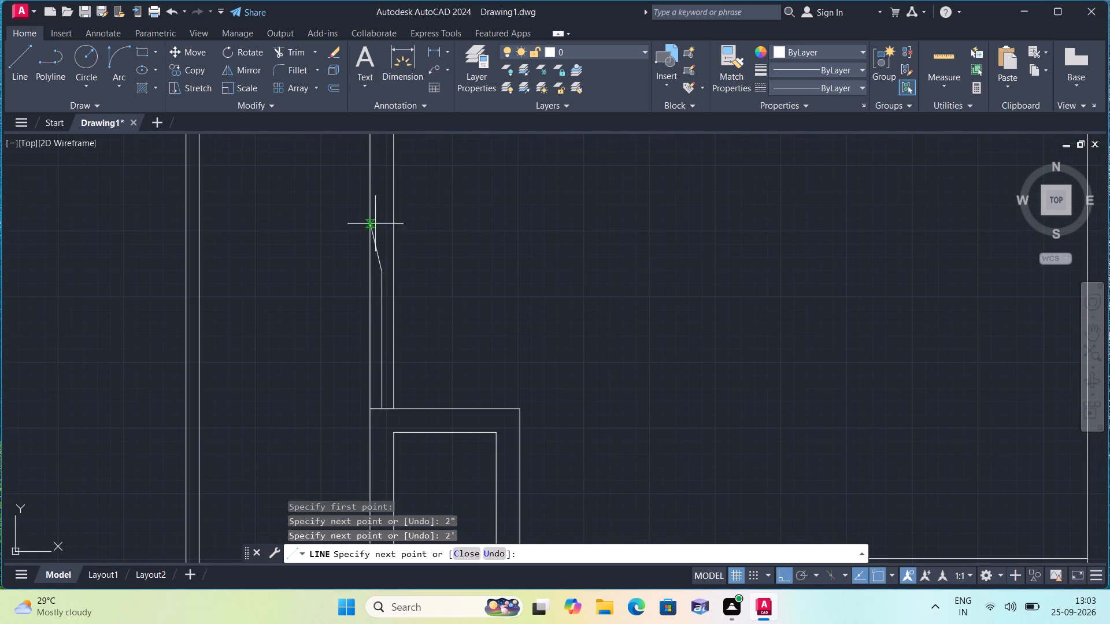
{"action": "type", "text": "2\""}
{"action": "key", "text": "space"}
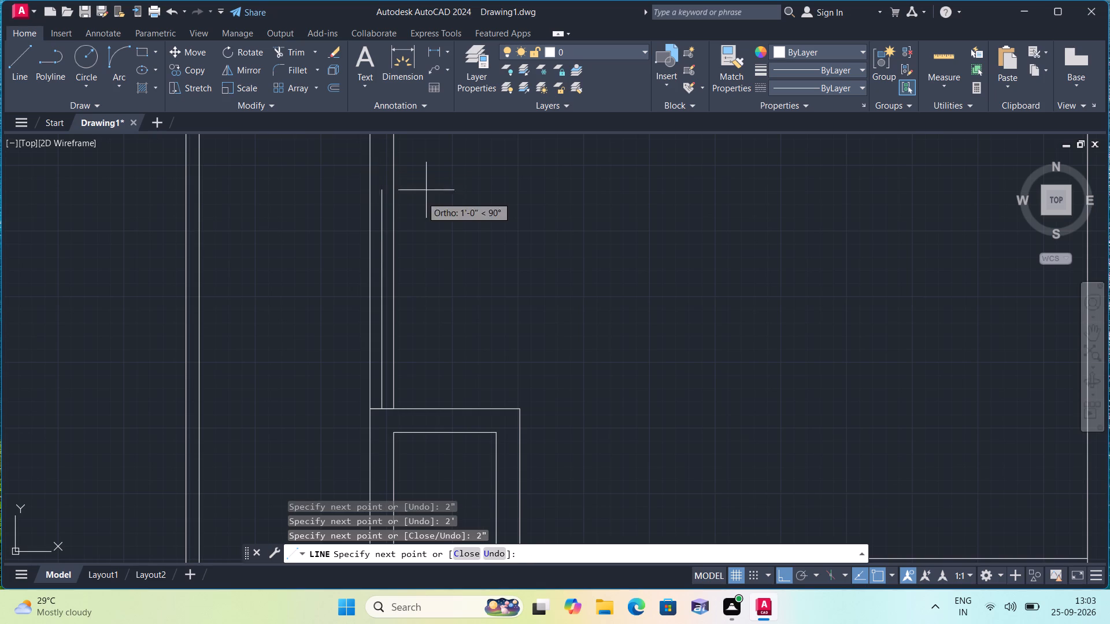
Draw lines from the north end of the 2", 2' and 2" chain to both faces of the partition, closing the door jamb.
{"action": "scroll", "coordinate": [381, 257], "scroll_direction": "up", "scroll_amount": 1}
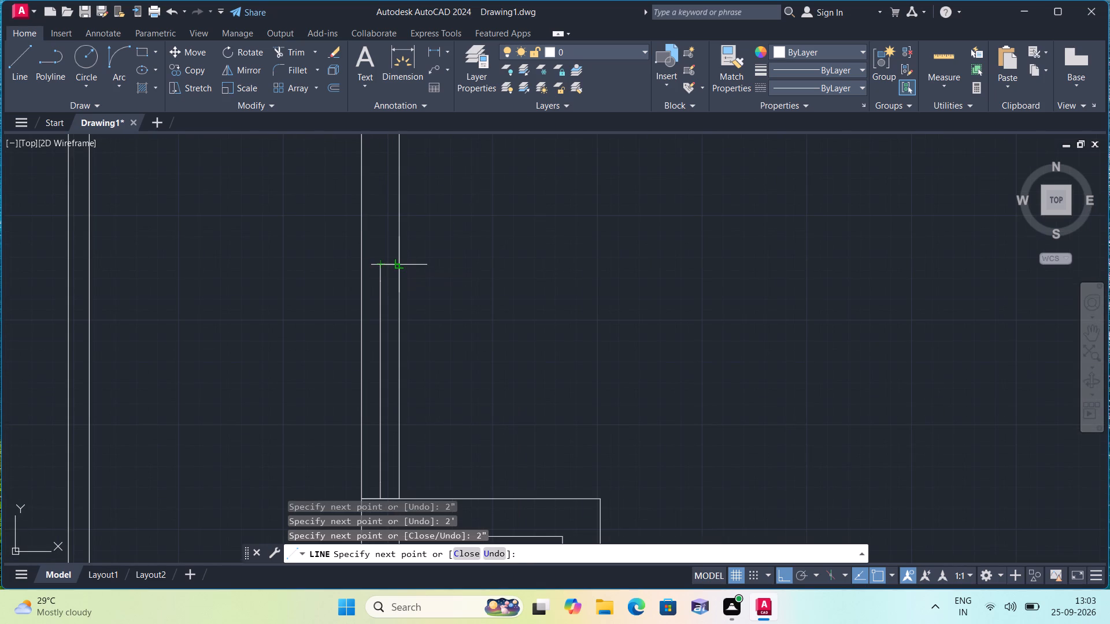
{"action": "left_click", "coordinate": [396, 267]}
{"action": "key", "text": "space"}
{"action": "key", "text": "space"}
{"action": "left_click", "coordinate": [382, 263]}
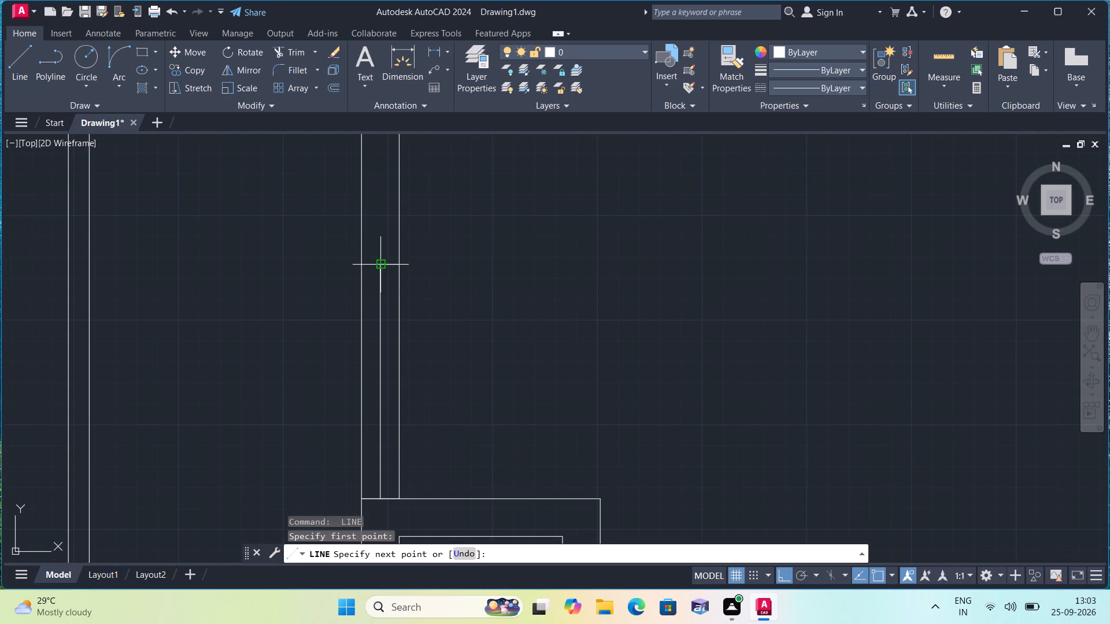
{"action": "left_click", "coordinate": [362, 263]}
{"action": "key", "text": "space"}
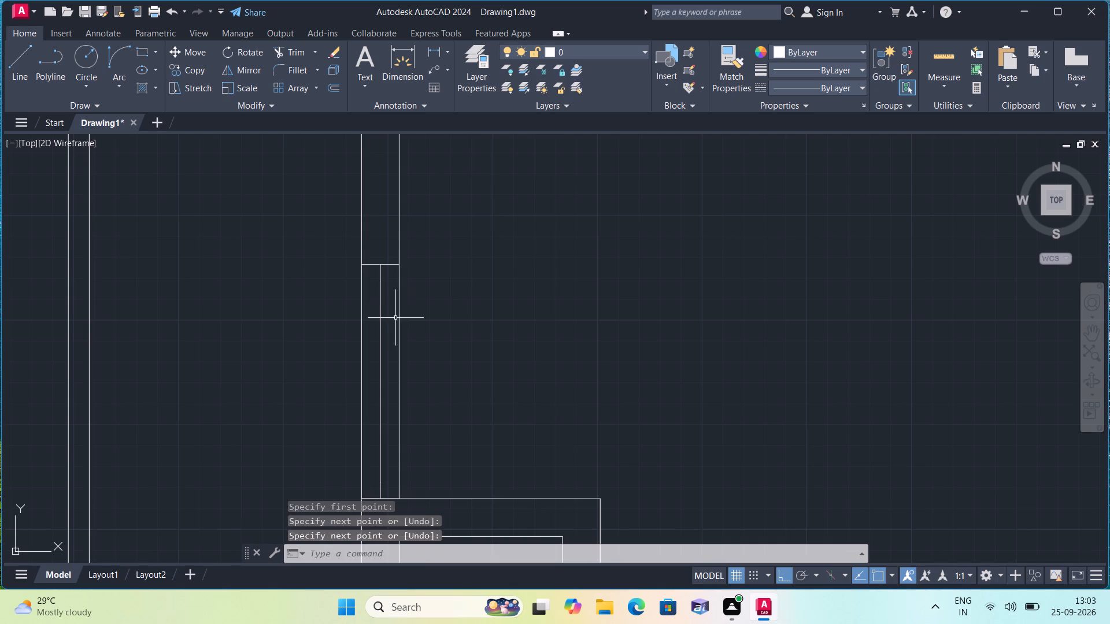
Erase the 2' middle segment of the chain and the short line across the partition at the small closet's north edge.
{"action": "left_click", "coordinate": [381, 323]}
{"action": "key", "text": "Delete"}
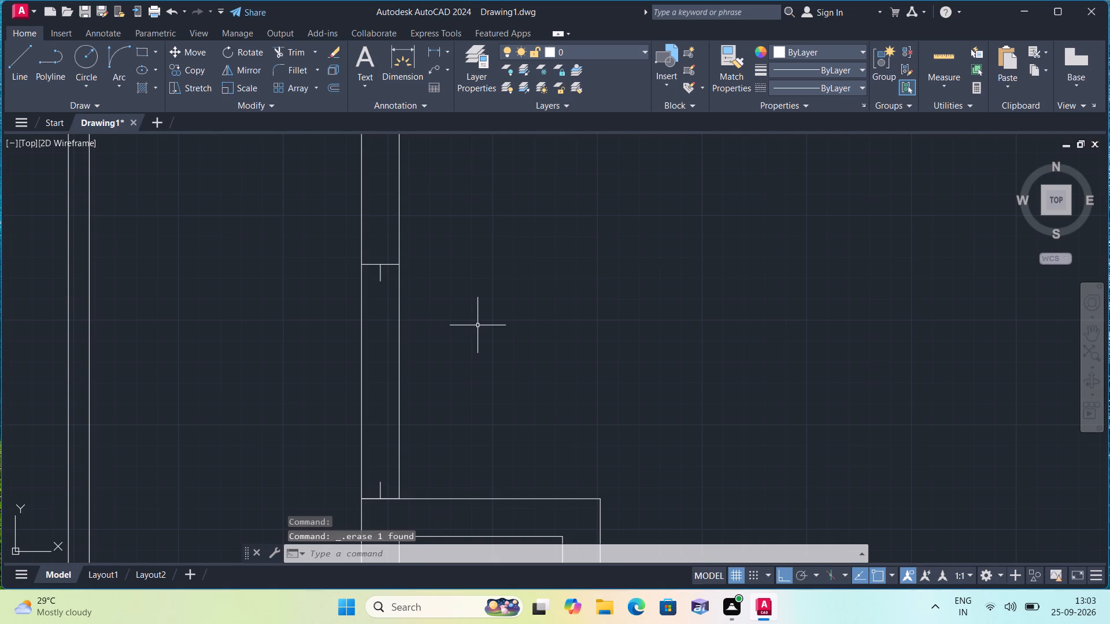
{"action": "left_click", "coordinate": [372, 499]}
{"action": "key", "text": "Delete"}
Draw a 2' door leaf eastward from the free end of the south jamb stub.
{"action": "type", "text": "l"}
{"action": "key", "text": "space"}
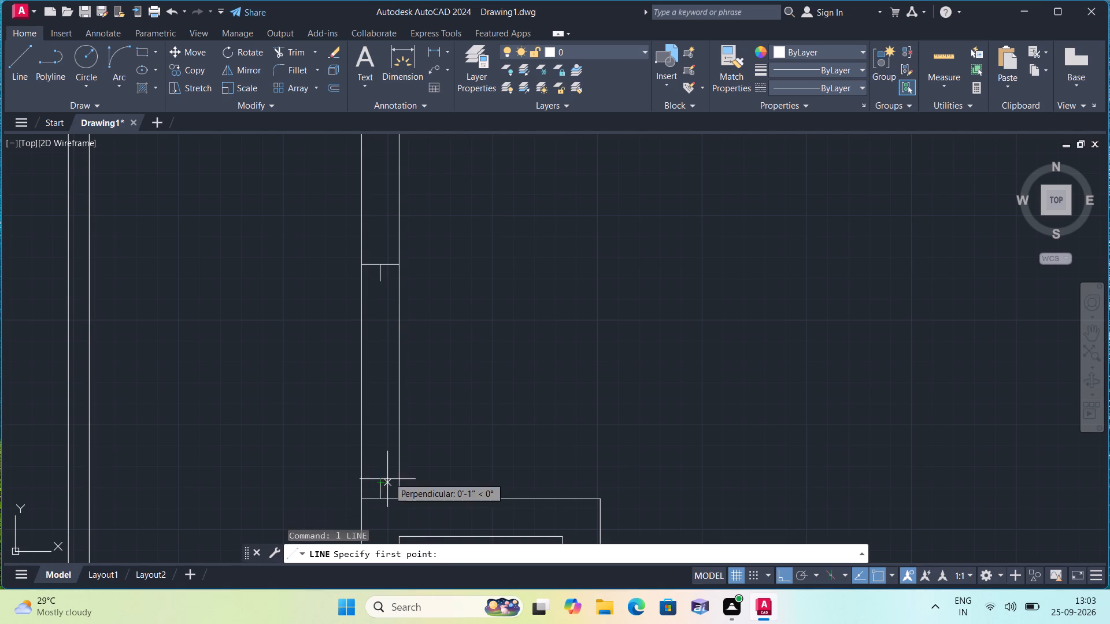
{"action": "left_click", "coordinate": [381, 481]}
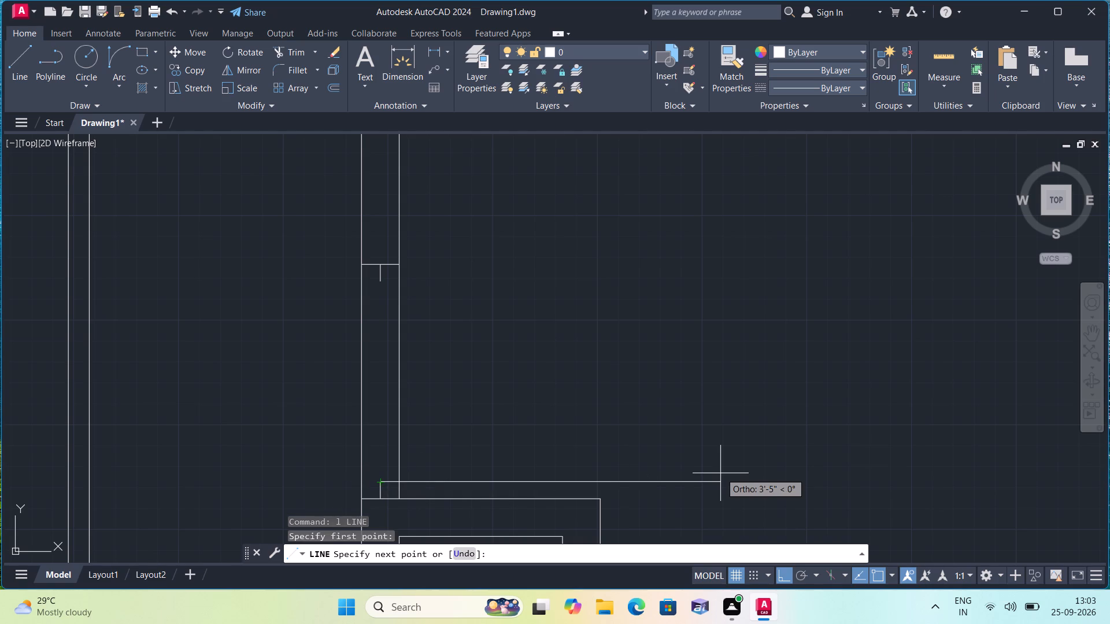
{"action": "type", "text": "2'"}
{"action": "key", "text": "space"}
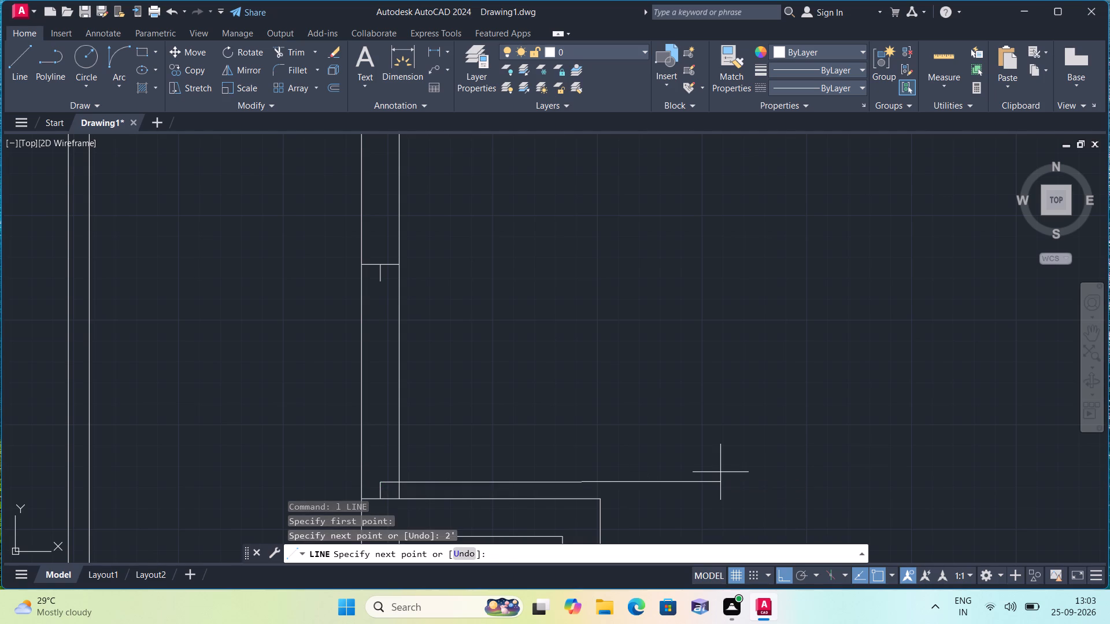
{"action": "key", "text": "Escape"}
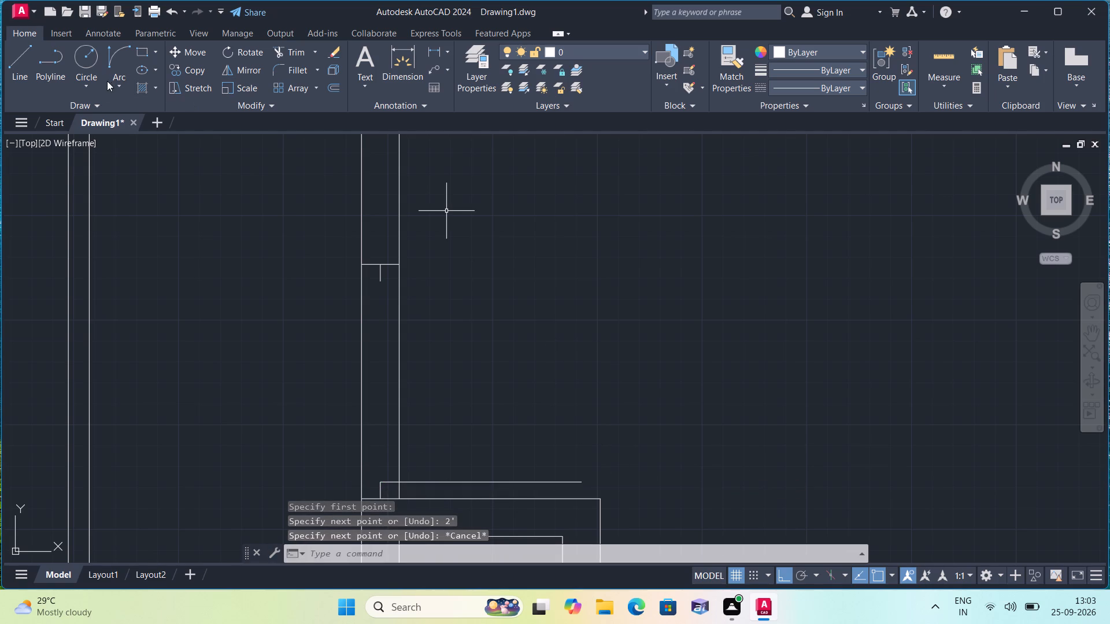
Draw the door's swing with a Start, End, Direction arc from the leaf's east end to the north jamb stub.
{"action": "left_click", "coordinate": [116, 83]}
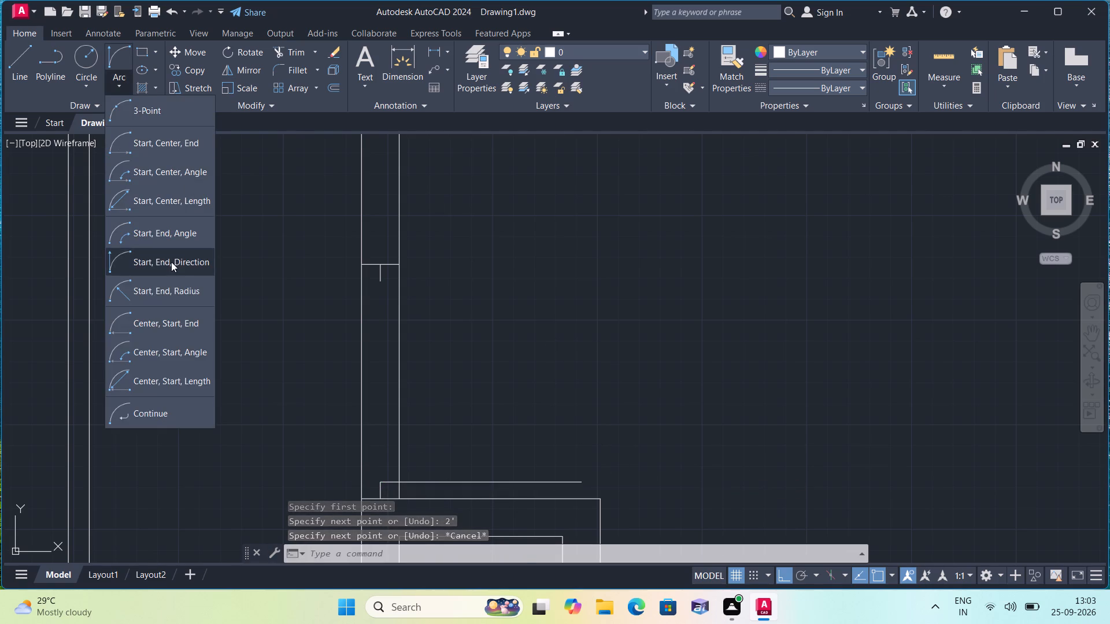
{"action": "left_click", "coordinate": [171, 259]}
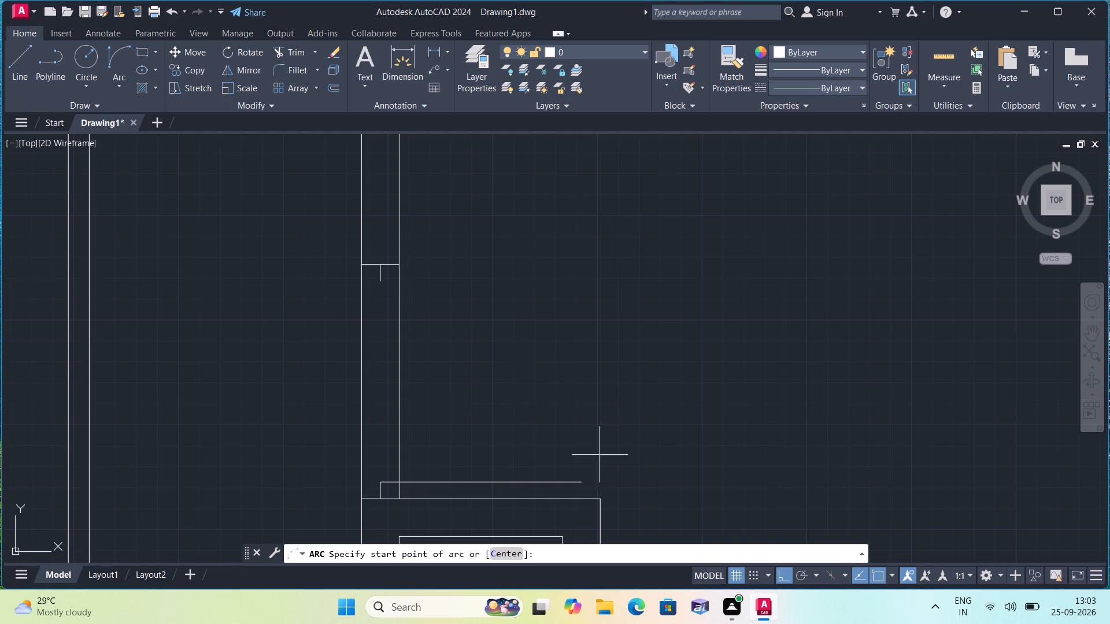
{"action": "left_click", "coordinate": [582, 482]}
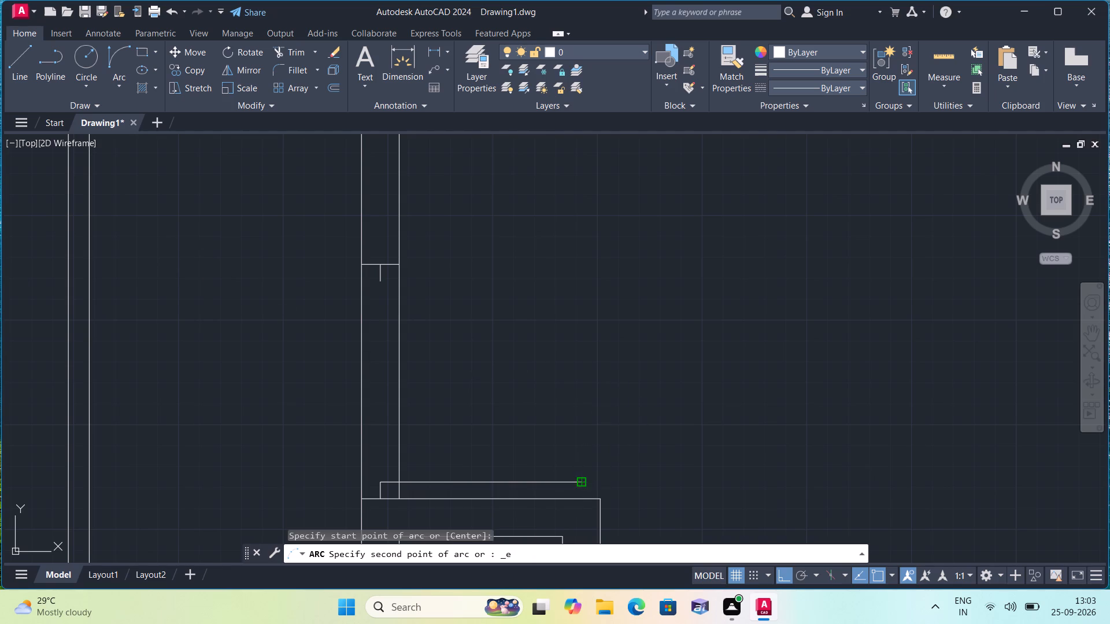
{"action": "left_click", "coordinate": [379, 283]}
{"action": "left_click", "coordinate": [456, 289]}
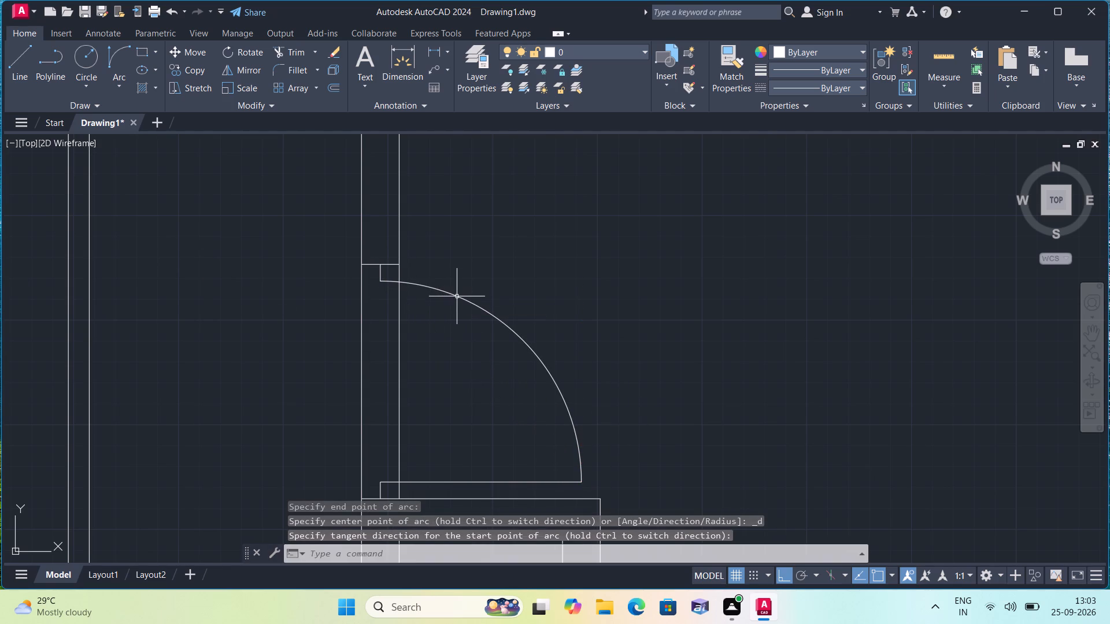
Trim the partition's east face out of the new door opening, including the short pieces beside both jamb stubs.
{"action": "scroll", "coordinate": [457, 296], "scroll_direction": "down", "scroll_amount": 1}
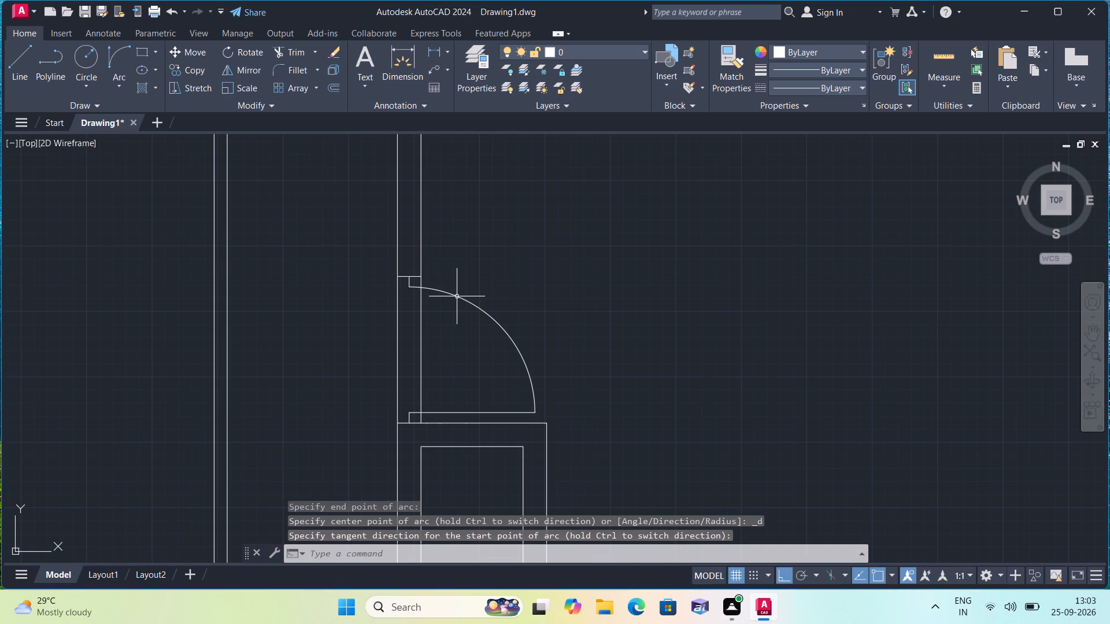
{"action": "type", "text": "trim"}
{"action": "key", "text": "space"}
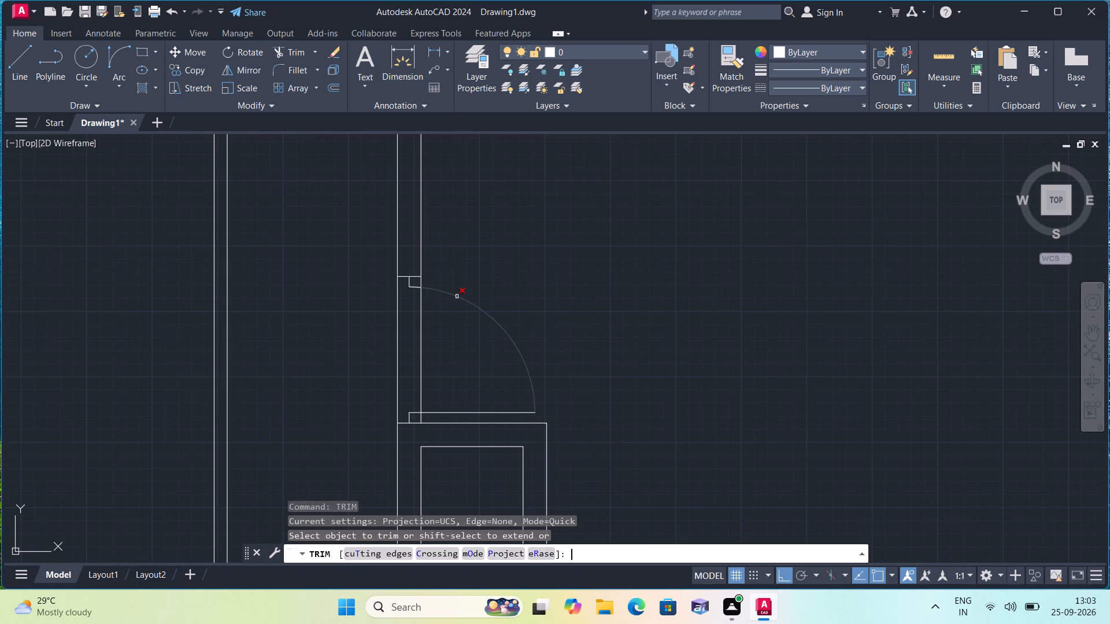
{"action": "scroll", "coordinate": [428, 297], "scroll_direction": "up", "scroll_amount": 1}
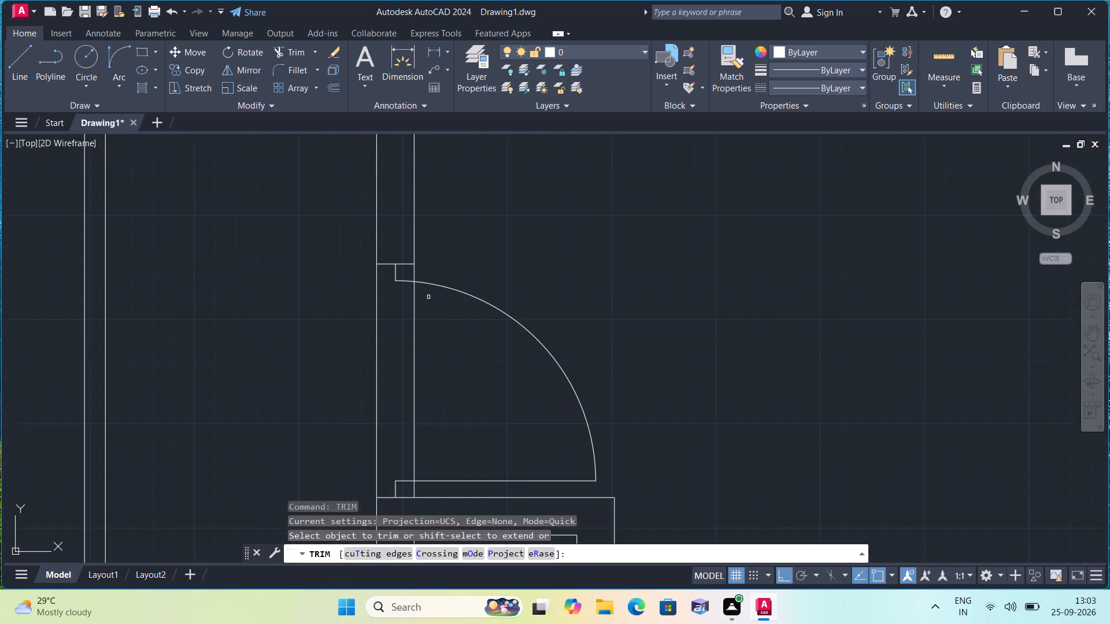
{"action": "left_click", "coordinate": [413, 275]}
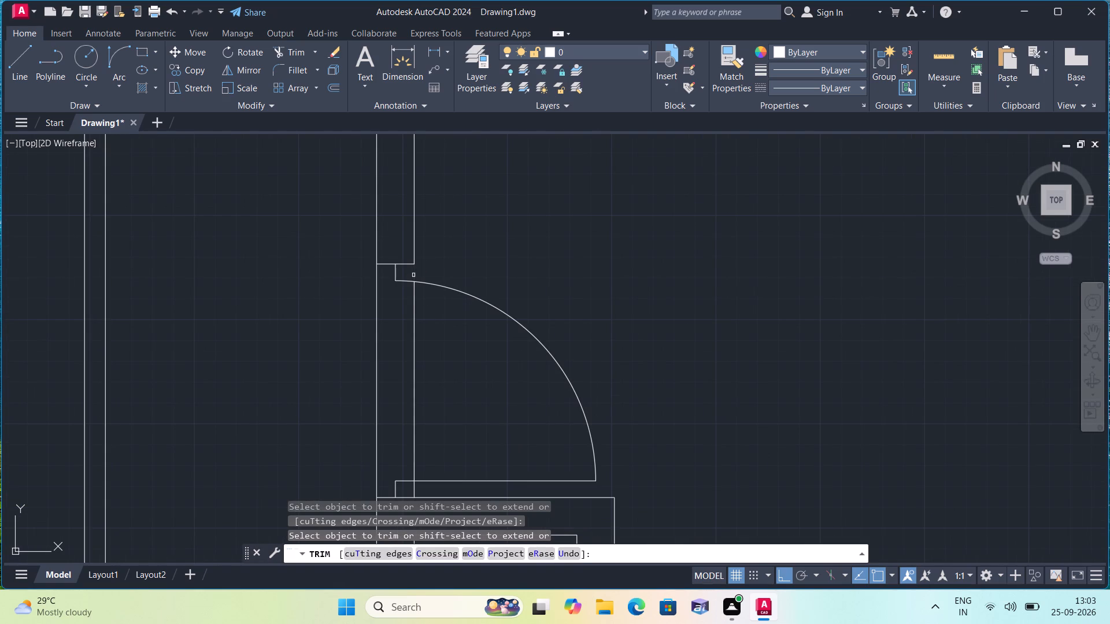
{"action": "left_click", "coordinate": [412, 309]}
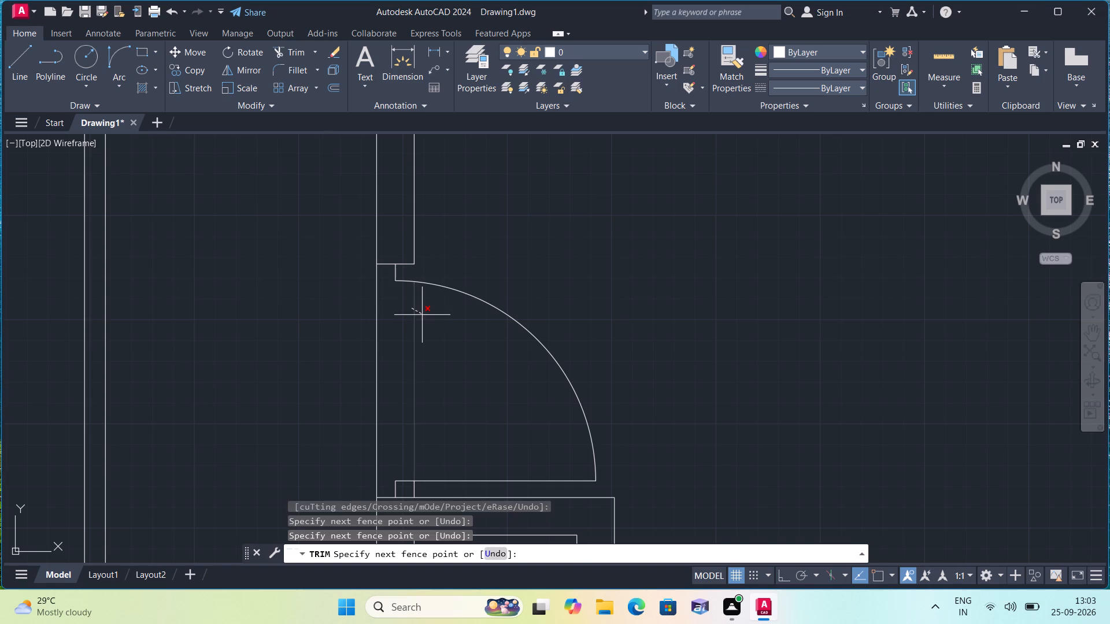
{"action": "left_click", "coordinate": [423, 315]}
{"action": "scroll", "coordinate": [426, 350], "scroll_direction": "down", "scroll_amount": 1}
{"action": "scroll", "coordinate": [397, 461], "scroll_direction": "up", "scroll_amount": 2}
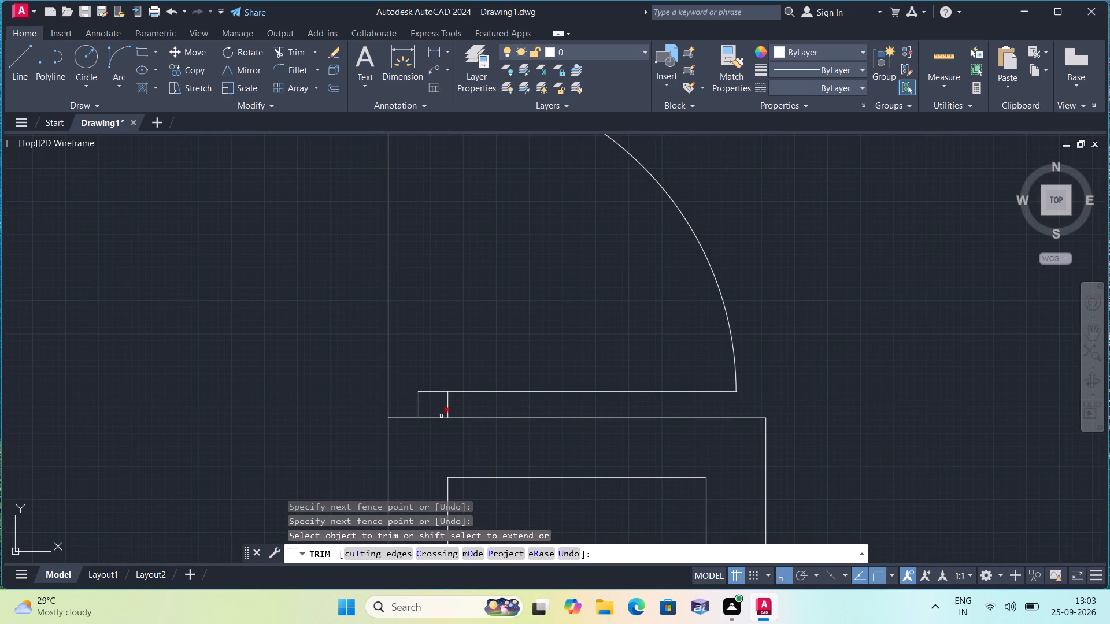
{"action": "left_click", "coordinate": [444, 404]}
{"action": "left_click", "coordinate": [461, 405]}
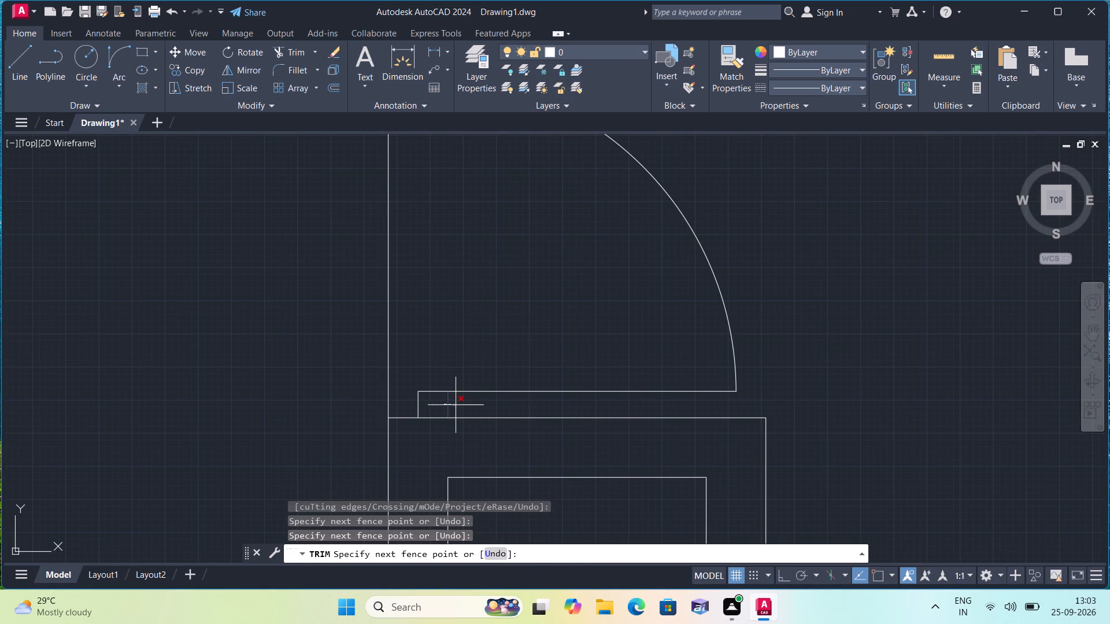
{"action": "scroll", "coordinate": [461, 405], "scroll_direction": "down", "scroll_amount": 2}
{"action": "key", "text": "space"}
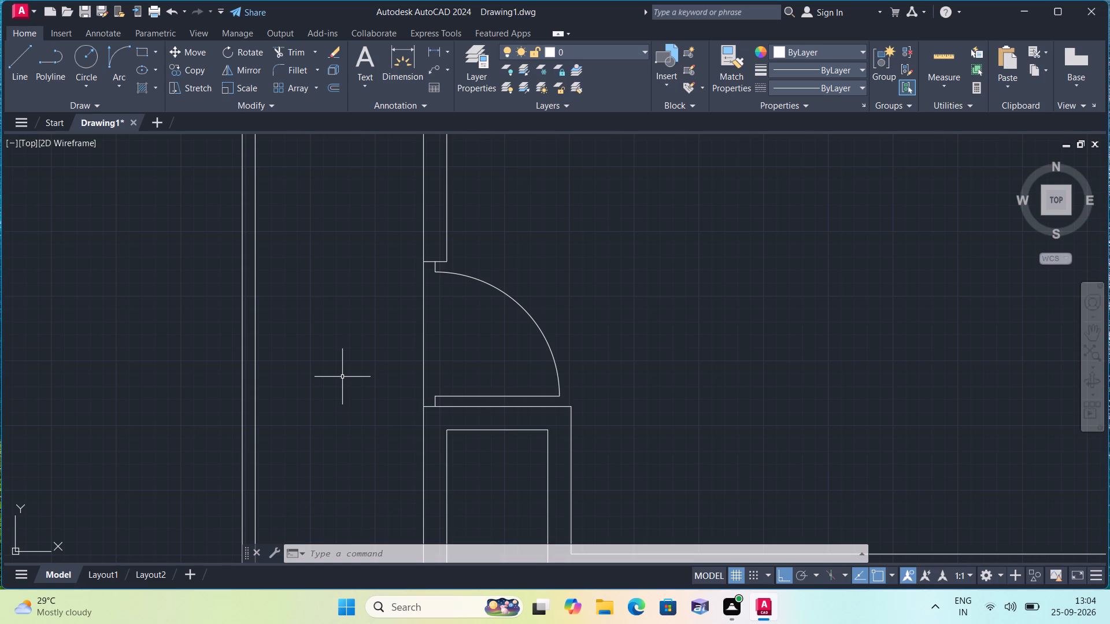
Trim the line crossing the corridor's south end and the partition's west face across the door opening south of the small closet.
{"action": "type", "text": "trim"}
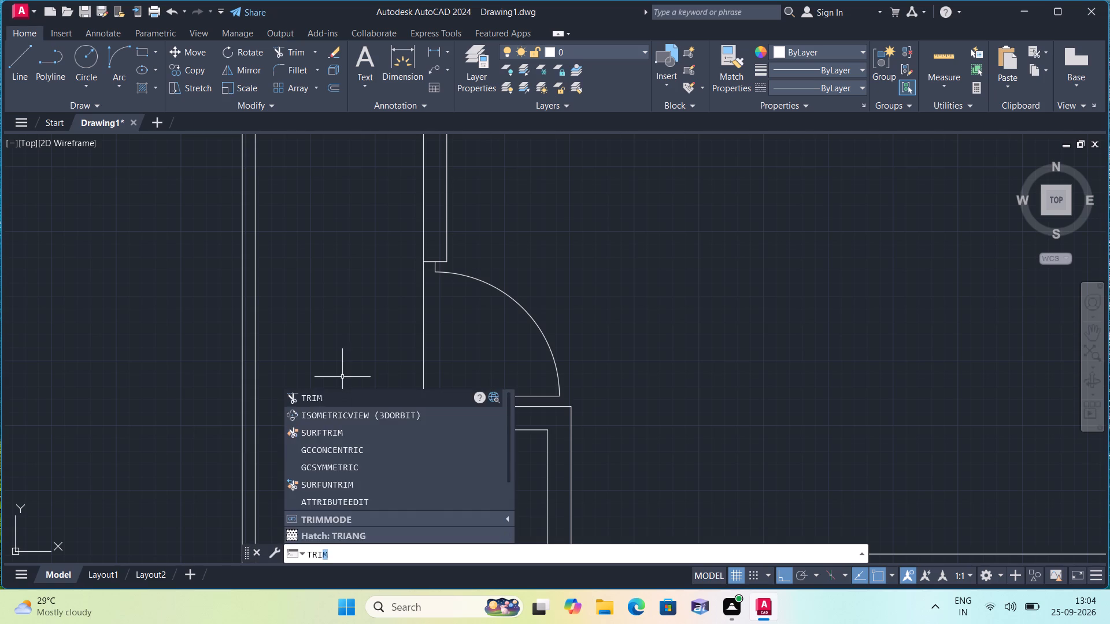
{"action": "key", "text": "space"}
{"action": "scroll", "coordinate": [342, 377], "scroll_direction": "down", "scroll_amount": 2}
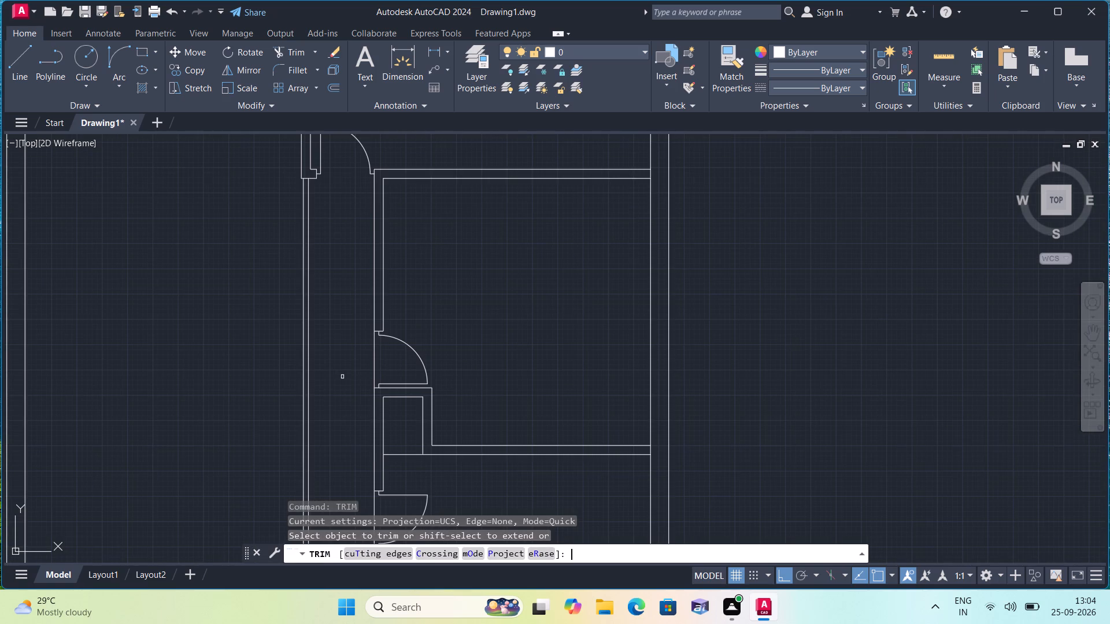
{"action": "scroll", "coordinate": [327, 423], "scroll_direction": "down", "scroll_amount": 1}
{"action": "middle_click_drag", "start_coordinate": [328, 422], "coordinate": [360, 310]}
{"action": "scroll", "coordinate": [350, 370], "scroll_direction": "up", "scroll_amount": 1}
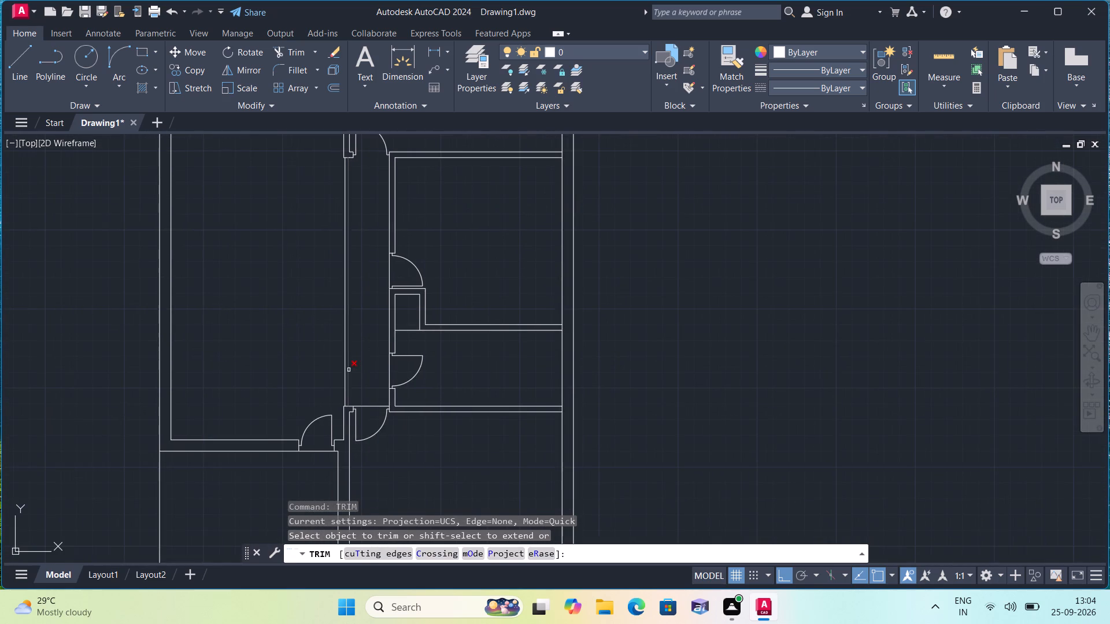
{"action": "scroll", "coordinate": [350, 370], "scroll_direction": "up", "scroll_amount": 1}
{"action": "left_click", "coordinate": [376, 460]}
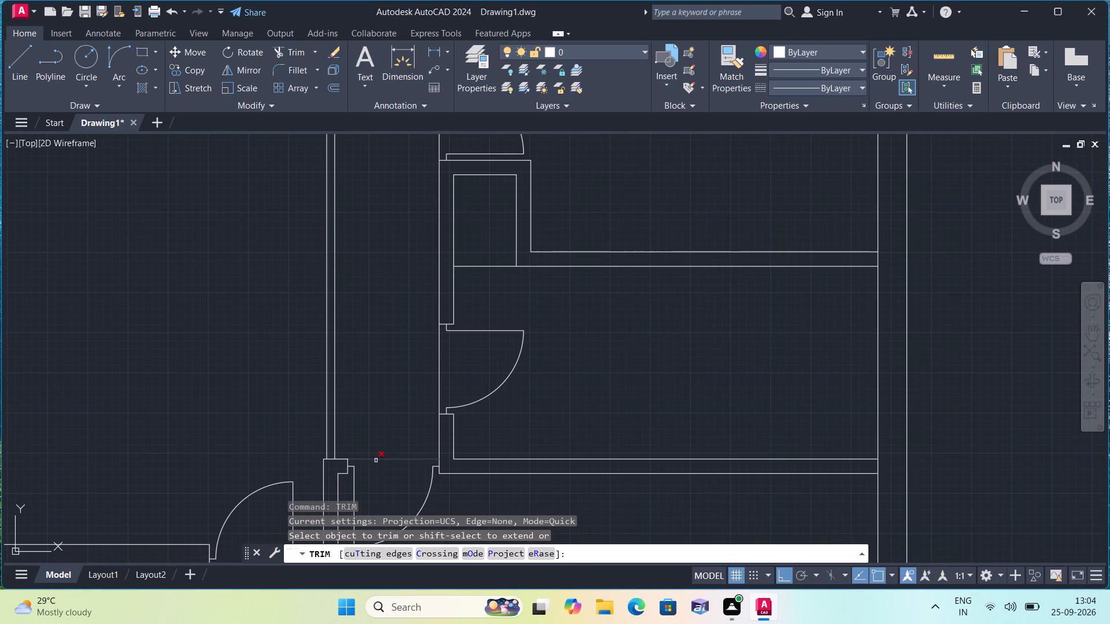
{"action": "left_click", "coordinate": [439, 377]}
Trim the partition's west face across the new door opening north of the small closet.
{"action": "middle_click_drag", "start_coordinate": [408, 318], "coordinate": [441, 538]}
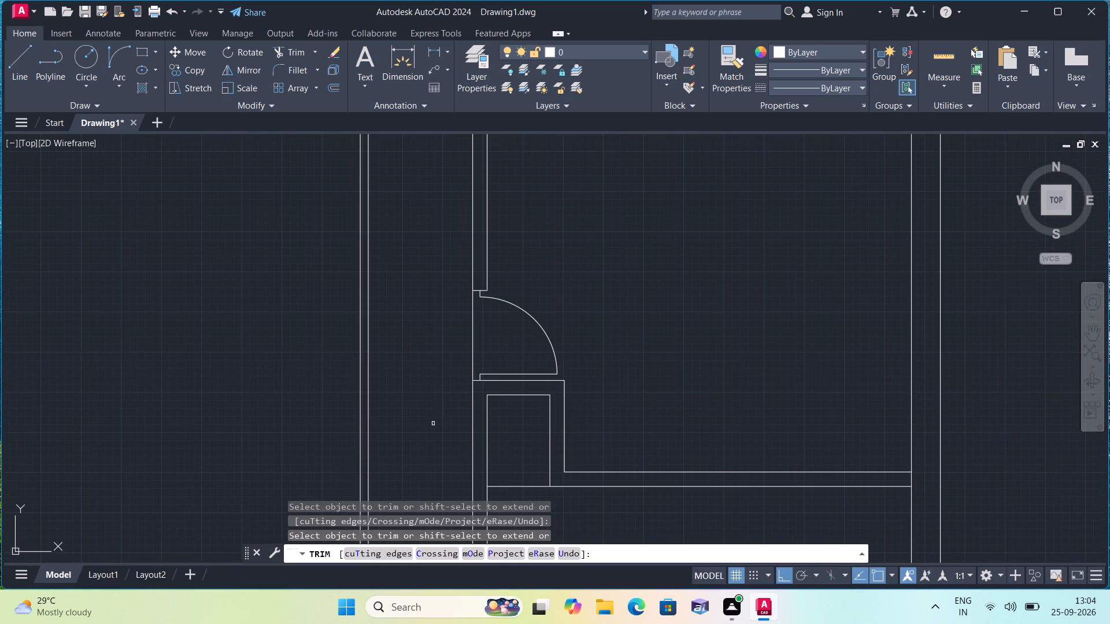
{"action": "left_click", "coordinate": [467, 346]}
{"action": "left_click", "coordinate": [483, 339]}
{"action": "scroll", "coordinate": [436, 311], "scroll_direction": "down", "scroll_amount": 2}
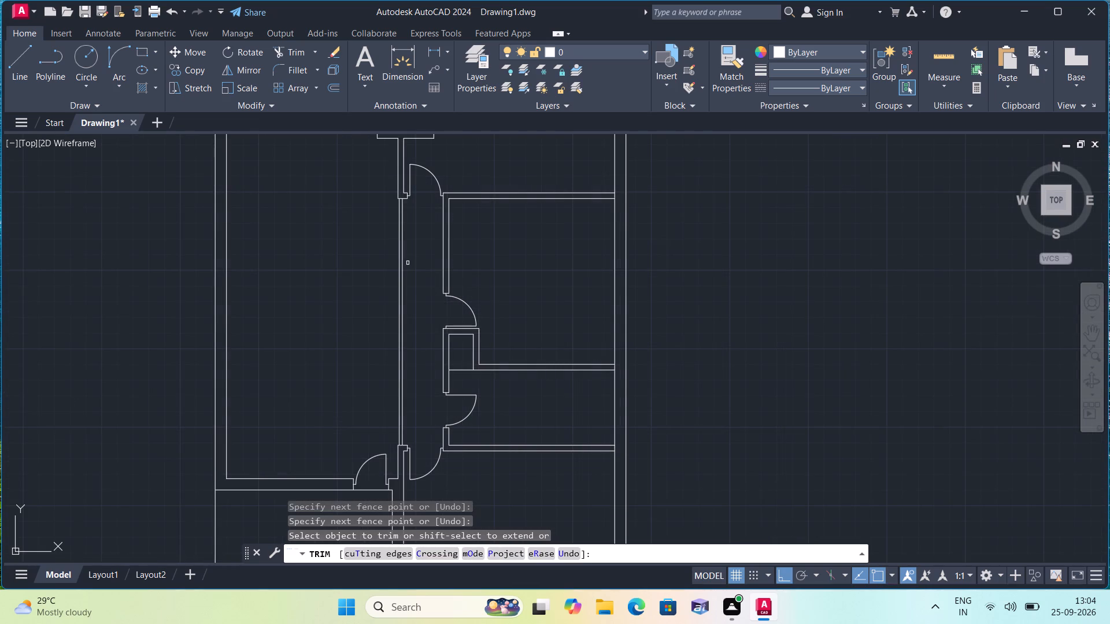
{"action": "middle_click_drag", "start_coordinate": [312, 245], "coordinate": [332, 378]}
{"action": "scroll", "coordinate": [322, 298], "scroll_direction": "down", "scroll_amount": 1}
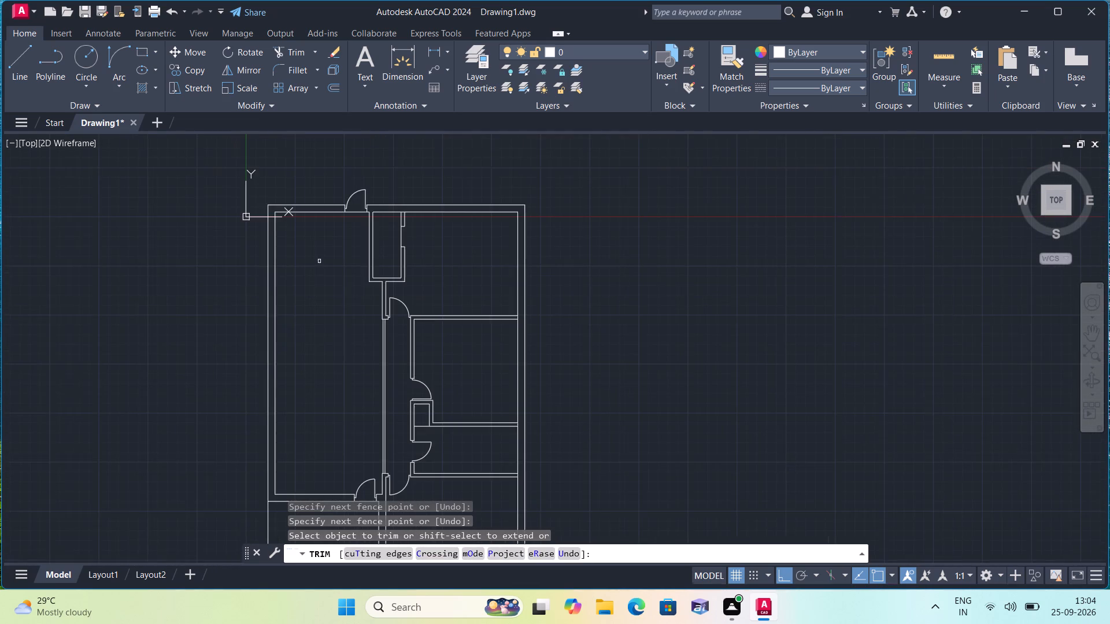
Trim the wall faces crossing the door openings in the north outer wall and the large west room's south wall.
{"action": "scroll", "coordinate": [324, 210], "scroll_direction": "up", "scroll_amount": 1}
{"action": "left_click", "coordinate": [367, 213]}
{"action": "scroll", "coordinate": [347, 292], "scroll_direction": "down", "scroll_amount": 1}
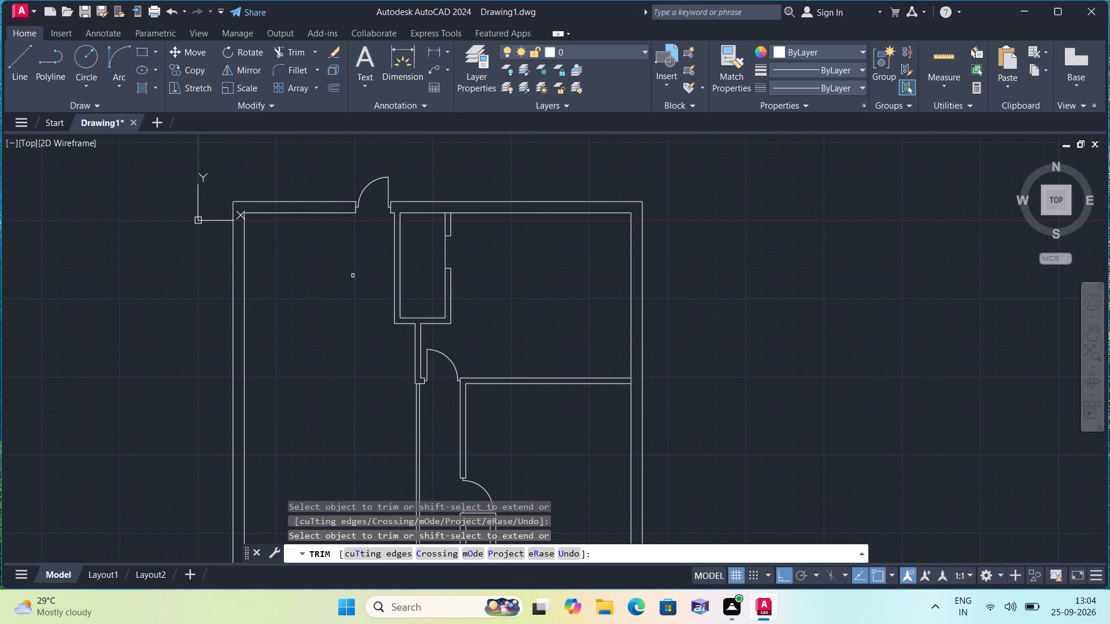
{"action": "scroll", "coordinate": [344, 299], "scroll_direction": "down", "scroll_amount": 1}
{"action": "middle_click_drag", "start_coordinate": [336, 380], "coordinate": [351, 206]}
{"action": "scroll", "coordinate": [383, 298], "scroll_direction": "up", "scroll_amount": 1}
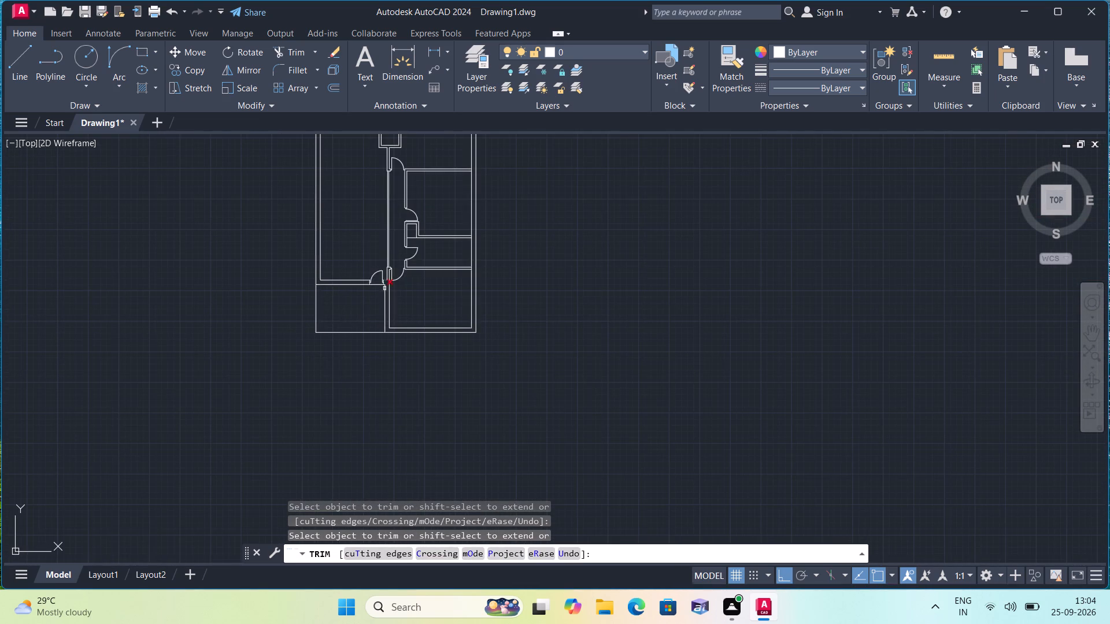
{"action": "scroll", "coordinate": [383, 298], "scroll_direction": "up", "scroll_amount": 2}
{"action": "left_click", "coordinate": [359, 247]}
{"action": "scroll", "coordinate": [326, 286], "scroll_direction": "down", "scroll_amount": 1}
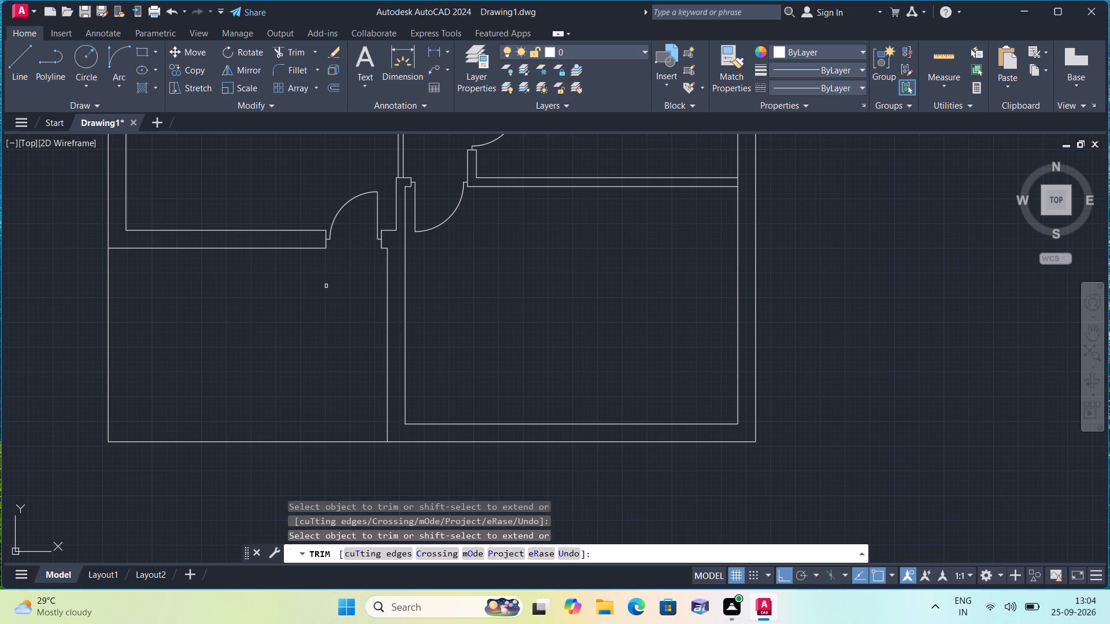
{"action": "scroll", "coordinate": [326, 286], "scroll_direction": "down", "scroll_amount": 1}
{"action": "key", "text": "space"}
Offset the leaves of the large west room's south door and the corridor's south-end door by 1" into their swings.
{"action": "type", "text": "offset 1\""}
{"action": "key", "text": "space"}
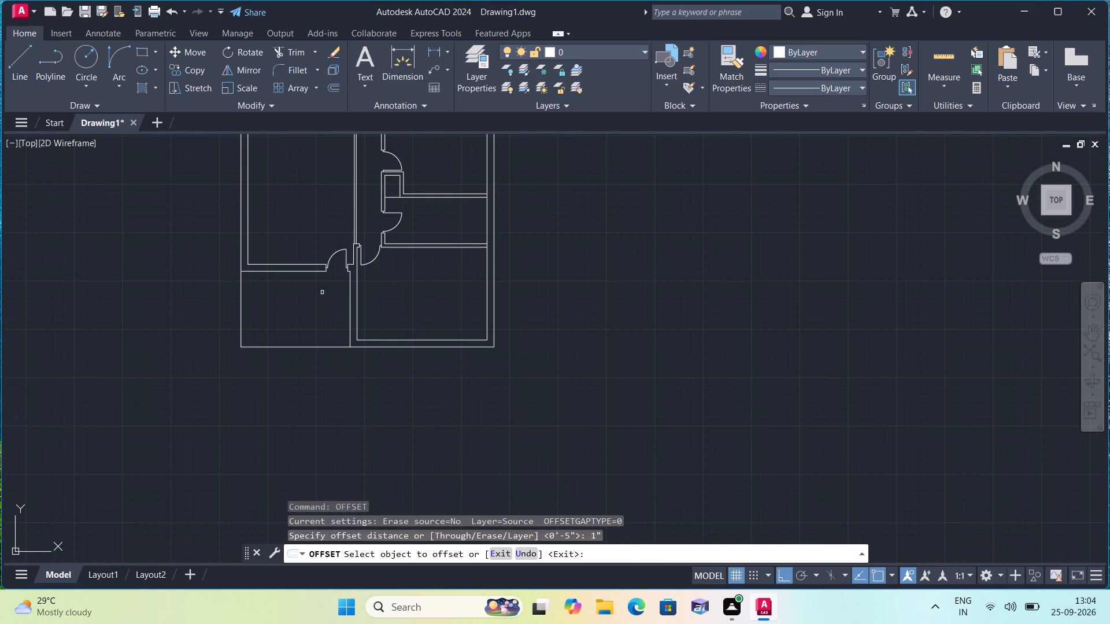
{"action": "scroll", "coordinate": [332, 288], "scroll_direction": "up", "scroll_amount": 3}
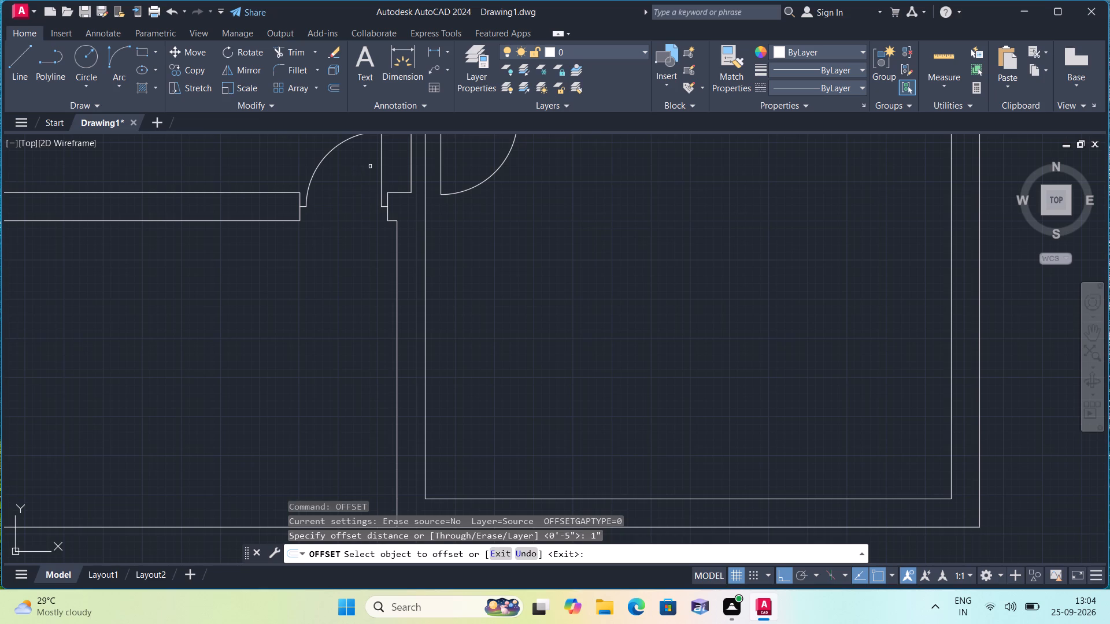
{"action": "left_click", "coordinate": [382, 168]}
{"action": "left_click", "coordinate": [365, 172]}
{"action": "middle_click_drag", "start_coordinate": [333, 220], "coordinate": [311, 425]}
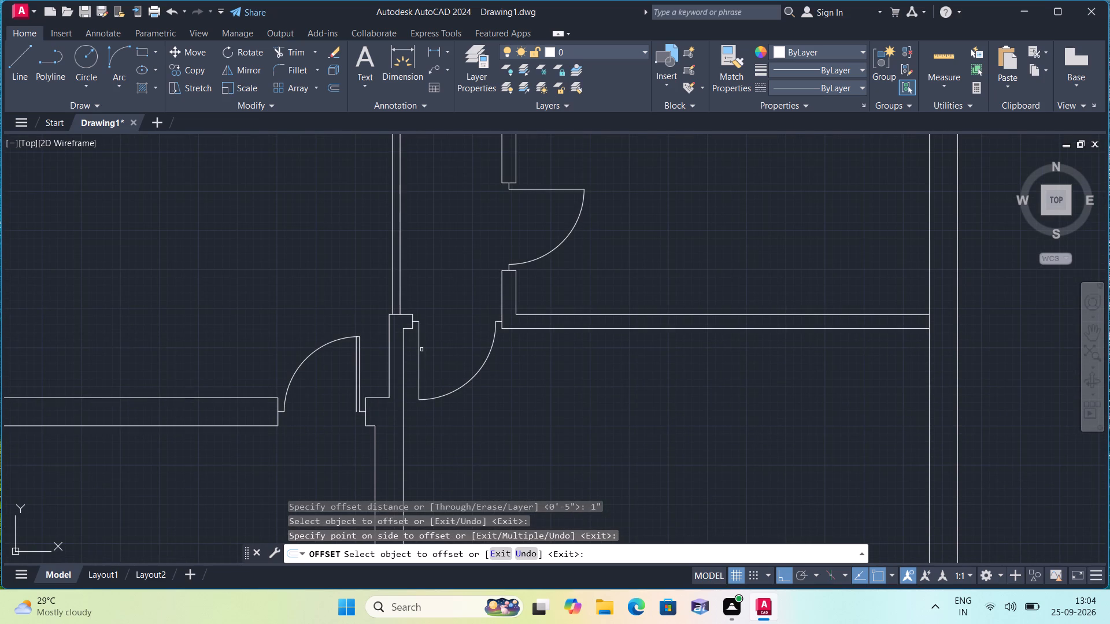
{"action": "left_click", "coordinate": [420, 347]}
{"action": "left_click", "coordinate": [438, 348]}
Offset the leaves of the doors south and north of the small closet by 1" into their swings.
{"action": "middle_click_drag", "start_coordinate": [445, 270], "coordinate": [490, 418]}
{"action": "scroll", "coordinate": [490, 417], "scroll_direction": "up", "scroll_amount": 1}
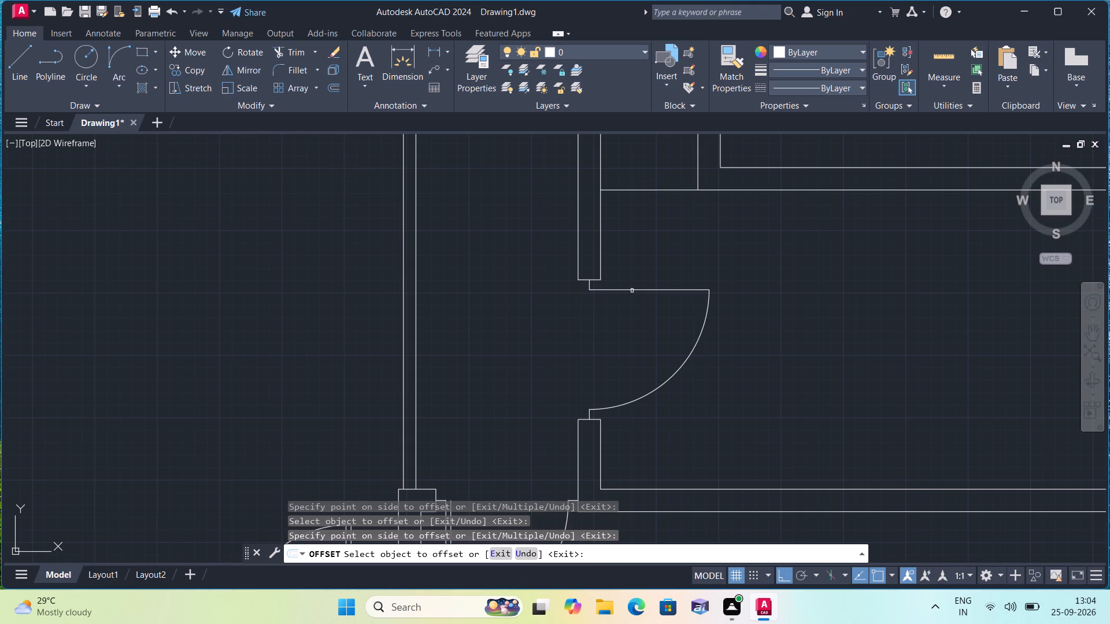
{"action": "left_click", "coordinate": [632, 291]}
{"action": "left_click", "coordinate": [632, 302]}
{"action": "middle_click_drag", "start_coordinate": [610, 363], "coordinate": [624, 510]}
{"action": "middle_click_drag", "start_coordinate": [515, 334], "coordinate": [523, 501]}
{"action": "left_click", "coordinate": [620, 329]}
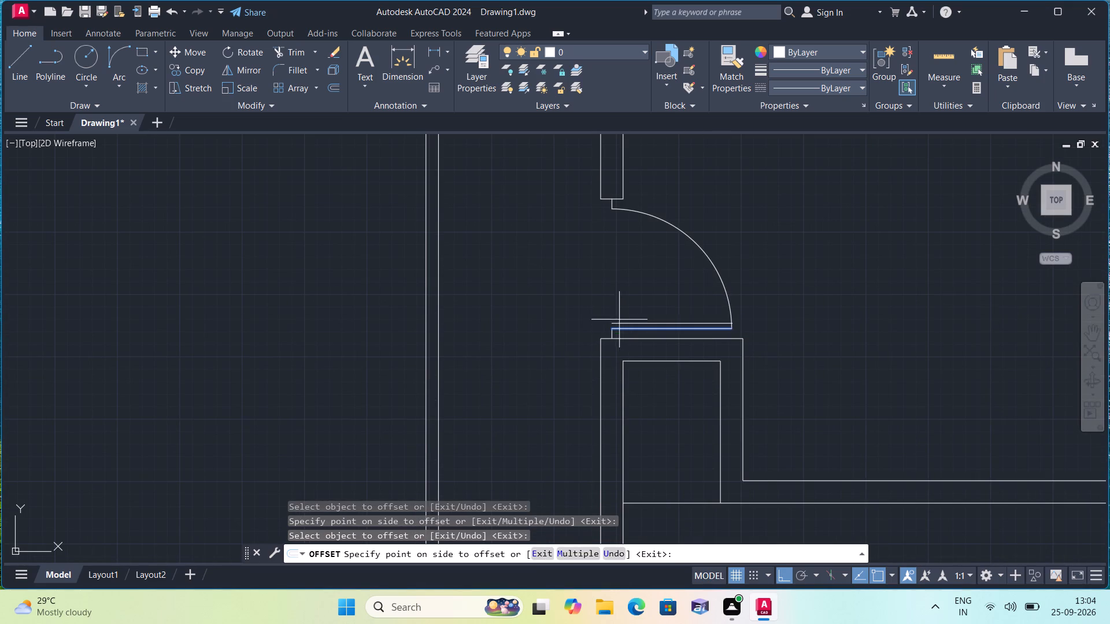
{"action": "left_click", "coordinate": [616, 298]}
Offset the leaf of the corridor's north-end door 1" east and the north outer wall's door leaf 1" west.
{"action": "scroll", "coordinate": [538, 285], "scroll_direction": "down", "scroll_amount": 1}
{"action": "middle_click_drag", "start_coordinate": [498, 270], "coordinate": [544, 539]}
{"action": "scroll", "coordinate": [498, 269], "scroll_direction": "down", "scroll_amount": 1}
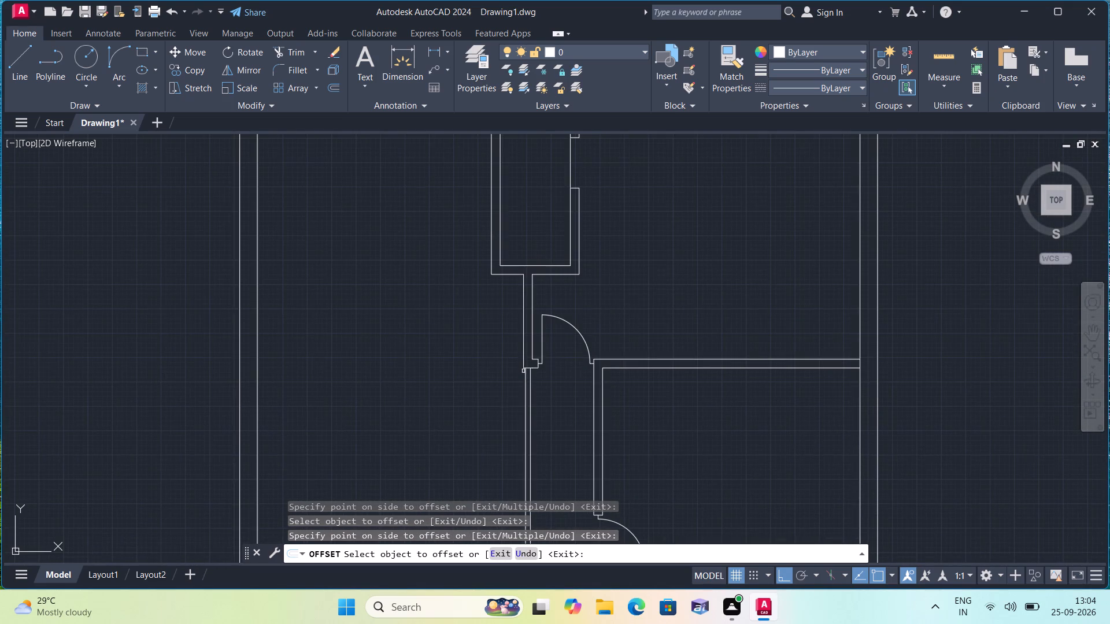
{"action": "scroll", "coordinate": [538, 347], "scroll_direction": "up", "scroll_amount": 2}
{"action": "left_click", "coordinate": [542, 344]}
{"action": "left_click", "coordinate": [582, 340]}
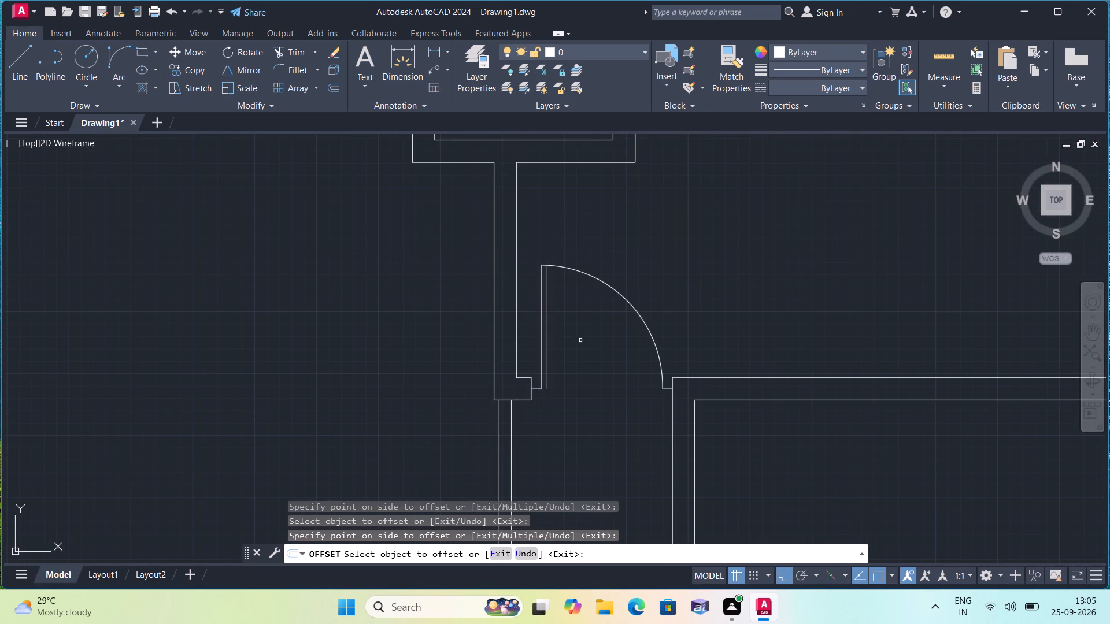
{"action": "scroll", "coordinate": [343, 349], "scroll_direction": "down", "scroll_amount": 2}
{"action": "middle_click_drag", "start_coordinate": [284, 346], "coordinate": [360, 588]}
{"action": "scroll", "coordinate": [432, 334], "scroll_direction": "up", "scroll_amount": 1}
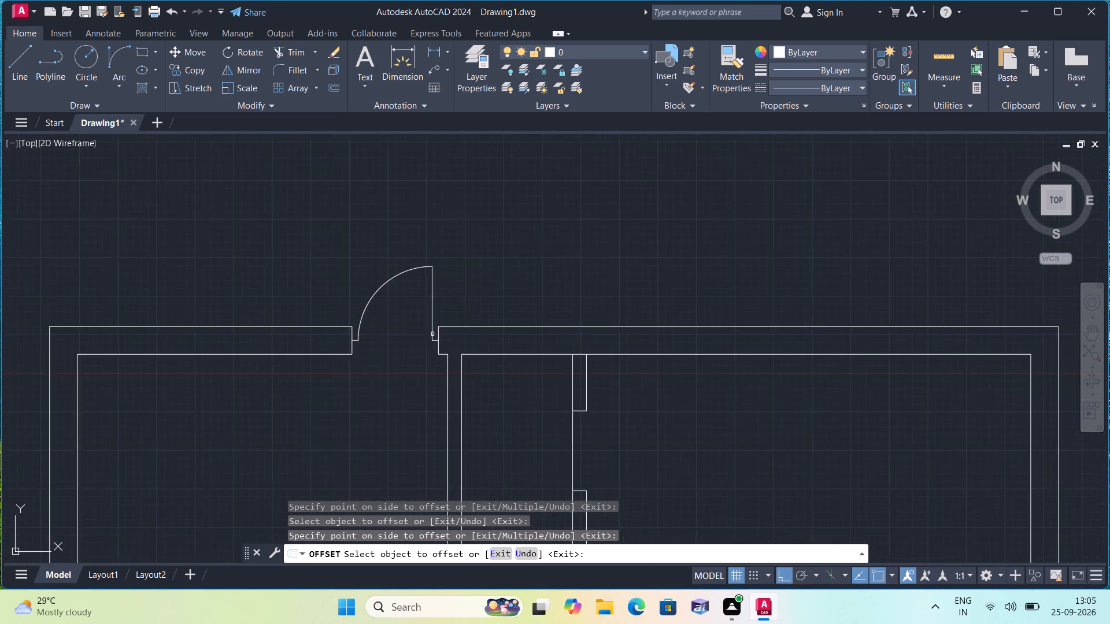
{"action": "scroll", "coordinate": [432, 334], "scroll_direction": "up", "scroll_amount": 1}
{"action": "left_click", "coordinate": [429, 322]}
{"action": "left_click", "coordinate": [387, 335]}
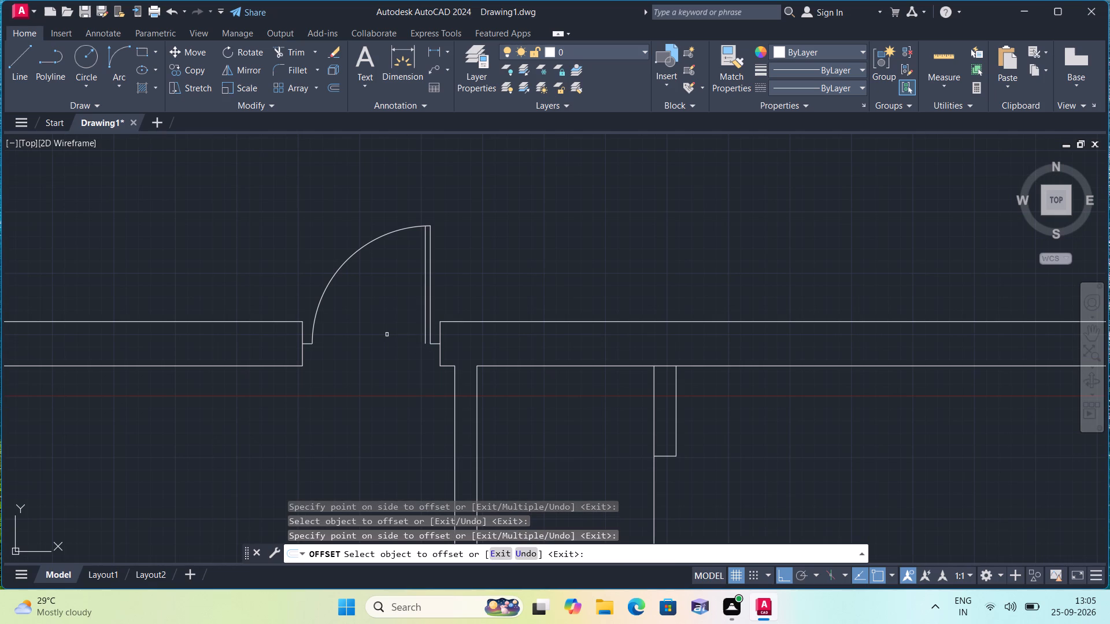
{"action": "key", "text": "space"}
Draw a line closing the hinge end of the double-line leaf on the north outer wall's door.
{"action": "type", "text": "l"}
{"action": "key", "text": "space"}
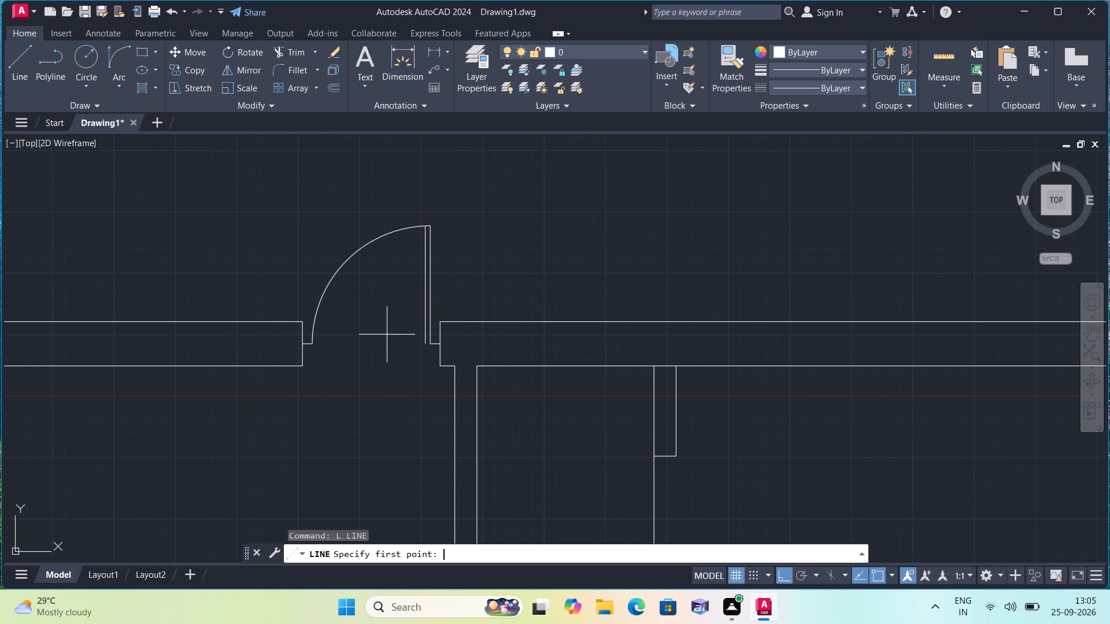
{"action": "scroll", "coordinate": [338, 361], "scroll_direction": "up", "scroll_amount": 2}
{"action": "scroll", "coordinate": [503, 335], "scroll_direction": "up", "scroll_amount": 2}
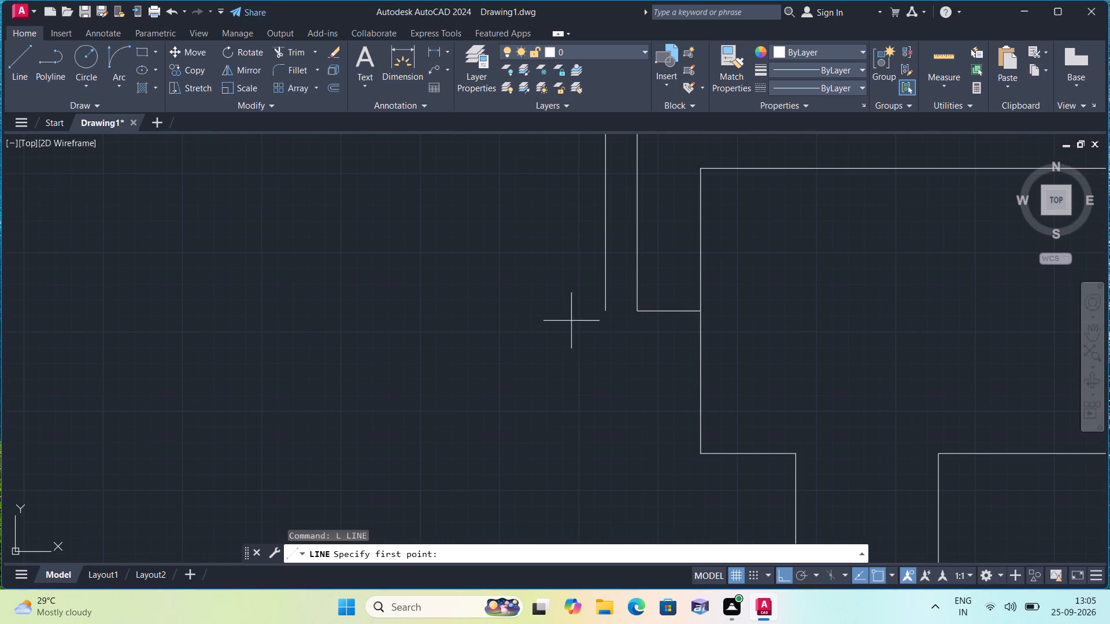
{"action": "left_click", "coordinate": [605, 309]}
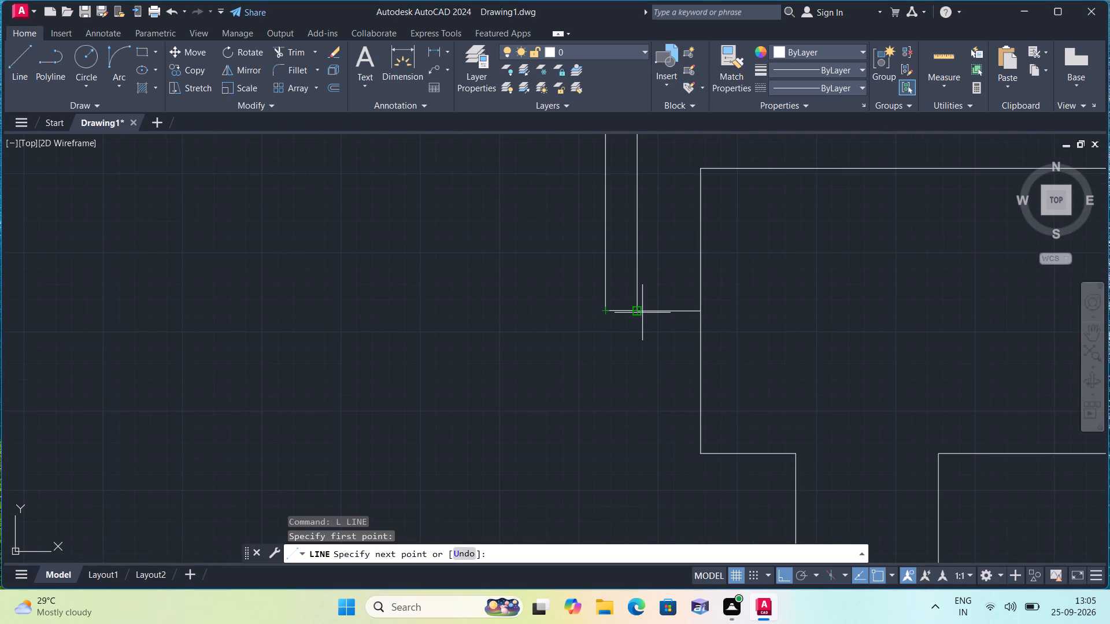
{"action": "left_click", "coordinate": [640, 313]}
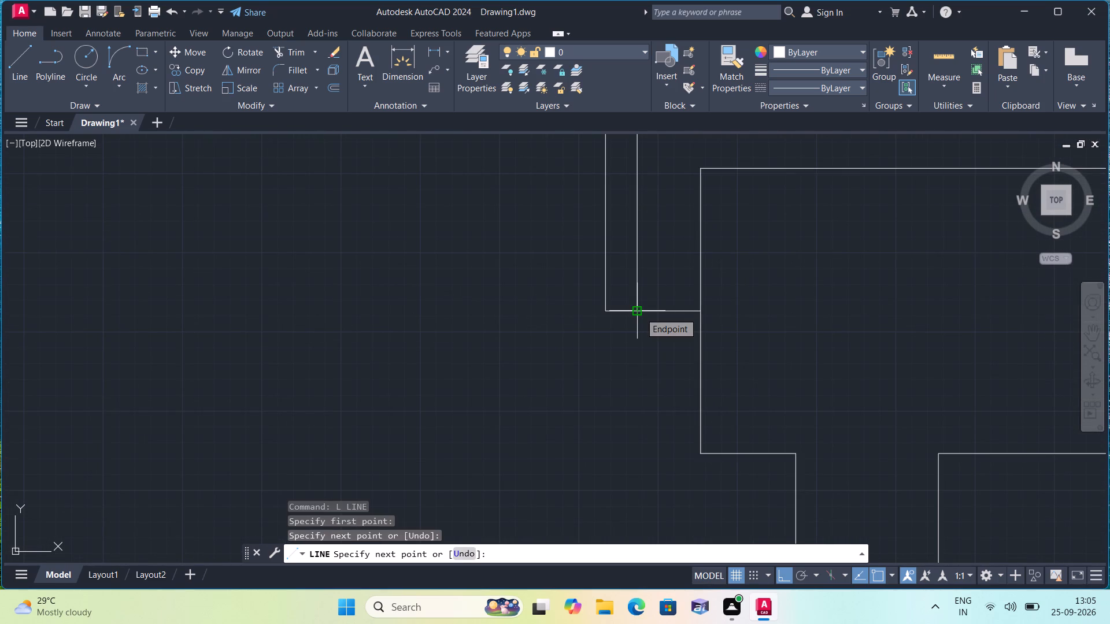
{"action": "key", "text": "space"}
Draw a line closing the south hinge end of the corridor's north-end door leaf.
{"action": "scroll", "coordinate": [597, 381], "scroll_direction": "down", "scroll_amount": 1}
{"action": "middle_click_drag", "start_coordinate": [589, 381], "coordinate": [456, 242]}
{"action": "scroll", "coordinate": [447, 228], "scroll_direction": "down", "scroll_amount": 2}
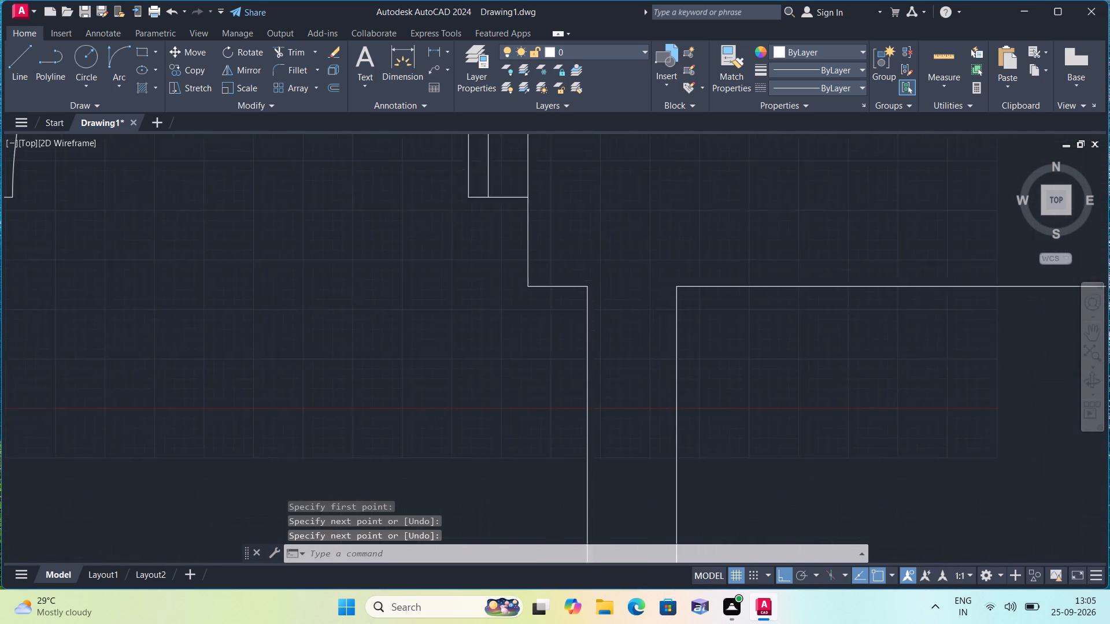
{"action": "scroll", "coordinate": [471, 324], "scroll_direction": "down", "scroll_amount": 2}
{"action": "middle_click_drag", "start_coordinate": [548, 376], "coordinate": [467, 164]}
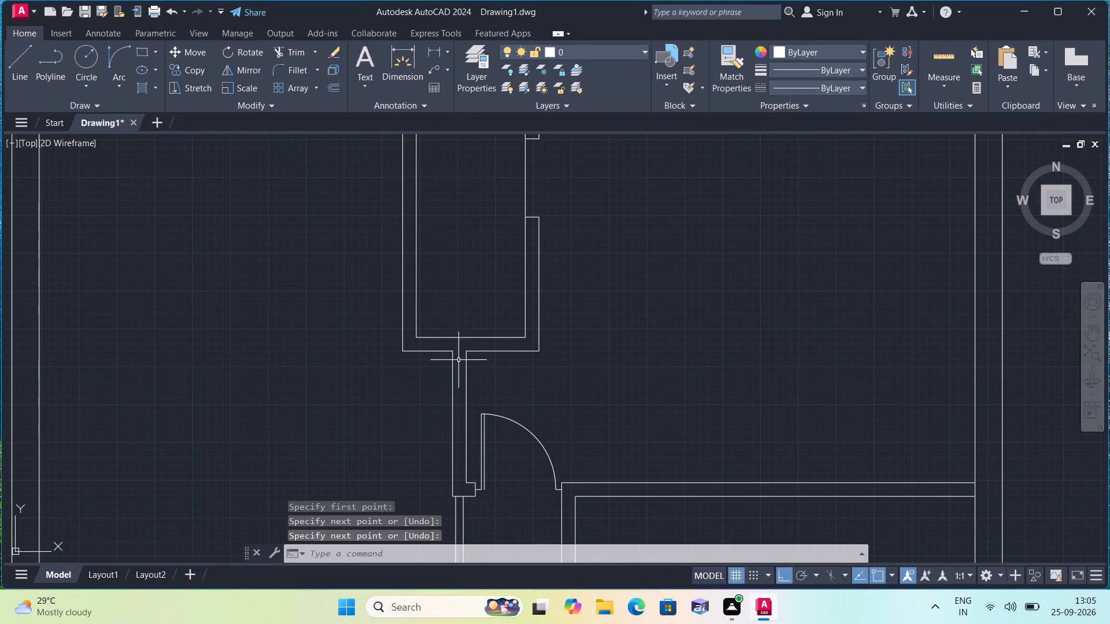
{"action": "key", "text": "space"}
{"action": "scroll", "coordinate": [530, 485], "scroll_direction": "up", "scroll_amount": 3}
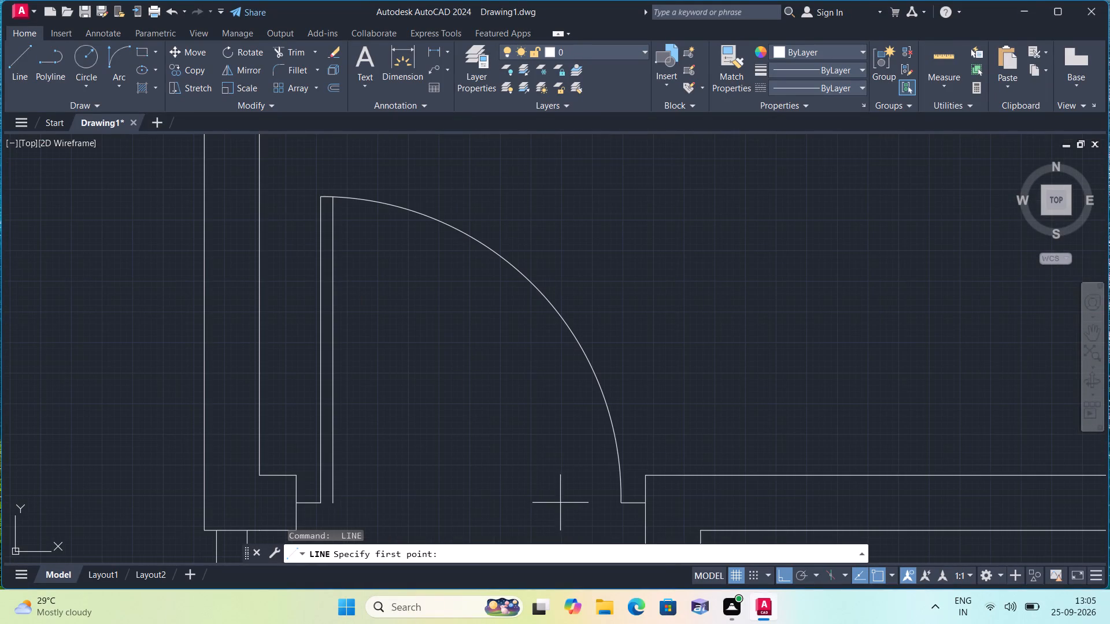
{"action": "scroll", "coordinate": [306, 502], "scroll_direction": "up", "scroll_amount": 1}
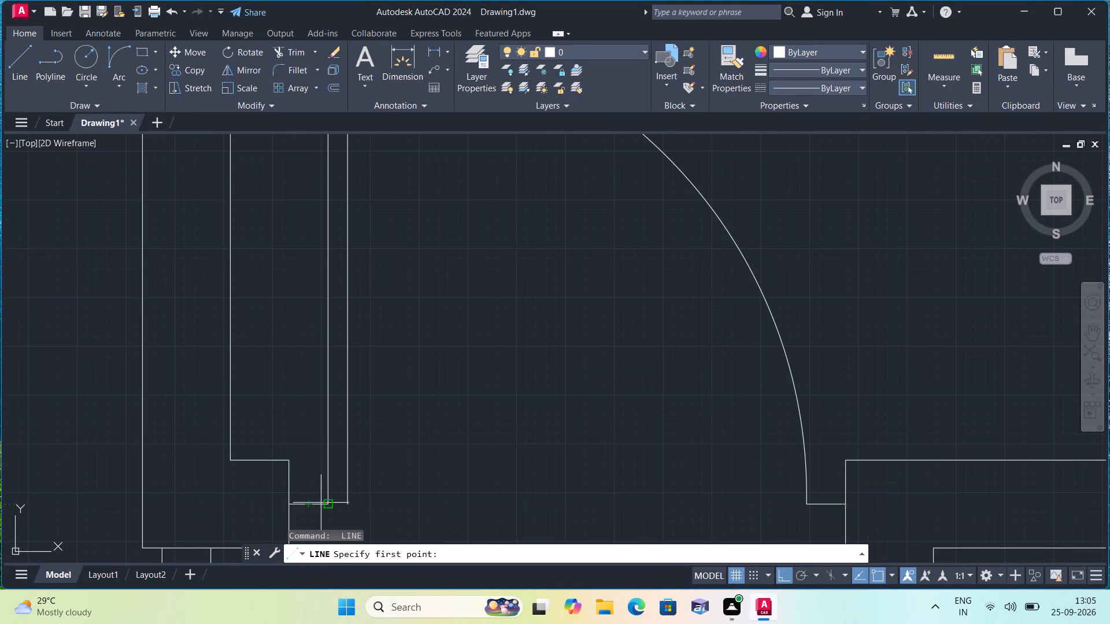
{"action": "left_click", "coordinate": [328, 502]}
{"action": "left_click", "coordinate": [354, 501]}
{"action": "key", "text": "space"}
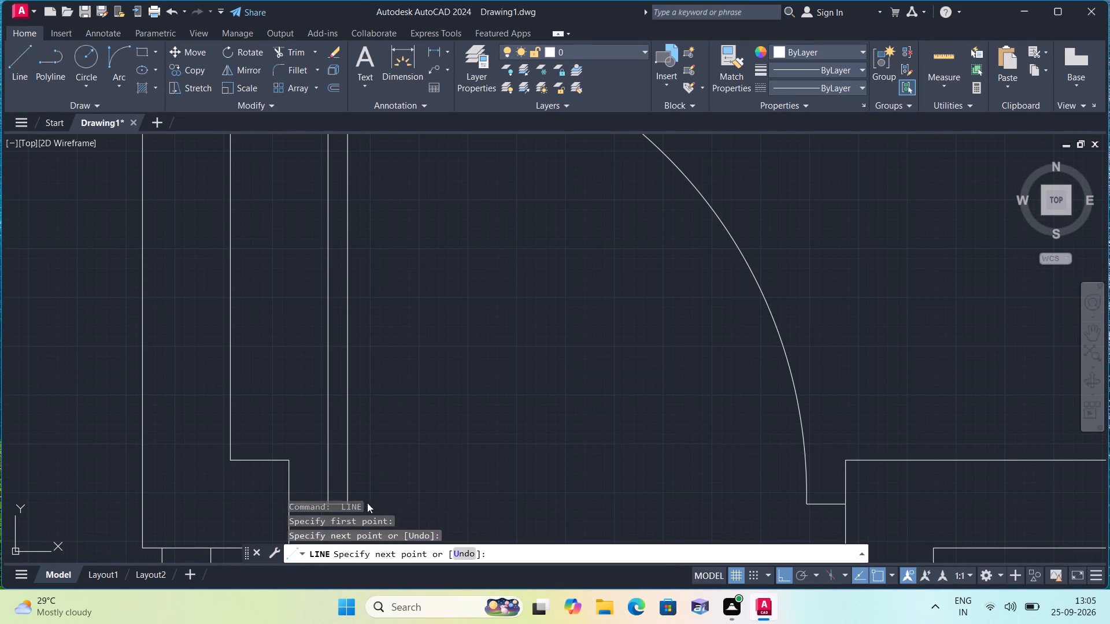
Draw a line closing the west hinge end of the door leaf north of the small closet.
{"action": "scroll", "coordinate": [401, 493], "scroll_direction": "down", "scroll_amount": 5}
{"action": "middle_click_drag", "start_coordinate": [445, 486], "coordinate": [437, 406]}
{"action": "scroll", "coordinate": [473, 472], "scroll_direction": "down", "scroll_amount": 1}
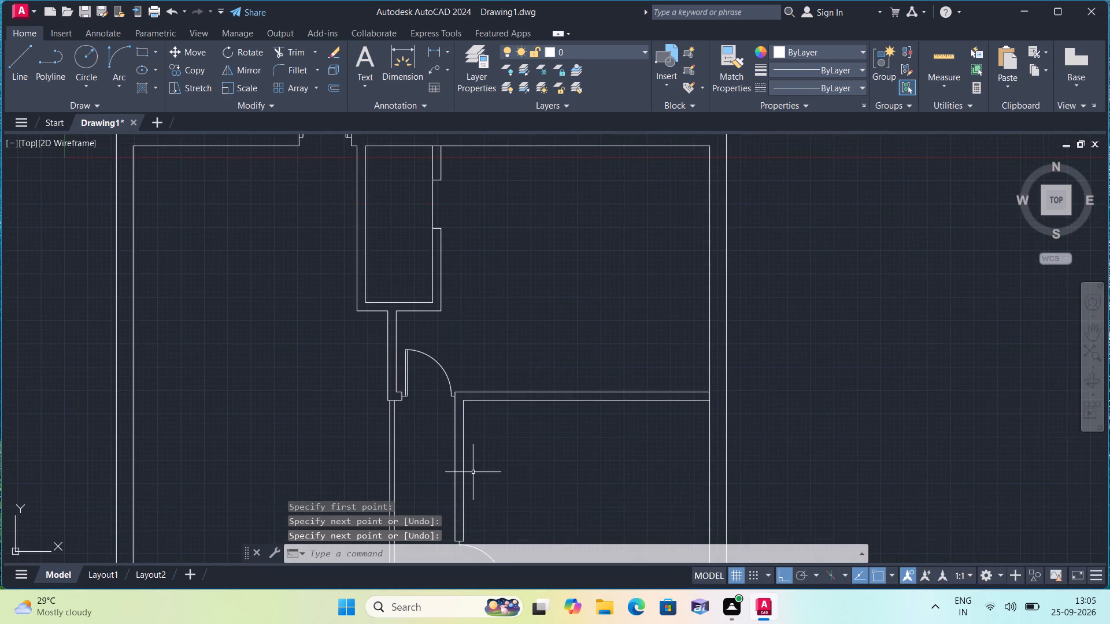
{"action": "scroll", "coordinate": [510, 472], "scroll_direction": "down", "scroll_amount": 1}
{"action": "middle_click_drag", "start_coordinate": [510, 462], "coordinate": [529, 369]}
{"action": "scroll", "coordinate": [494, 424], "scroll_direction": "up", "scroll_amount": 4}
{"action": "key", "text": "space"}
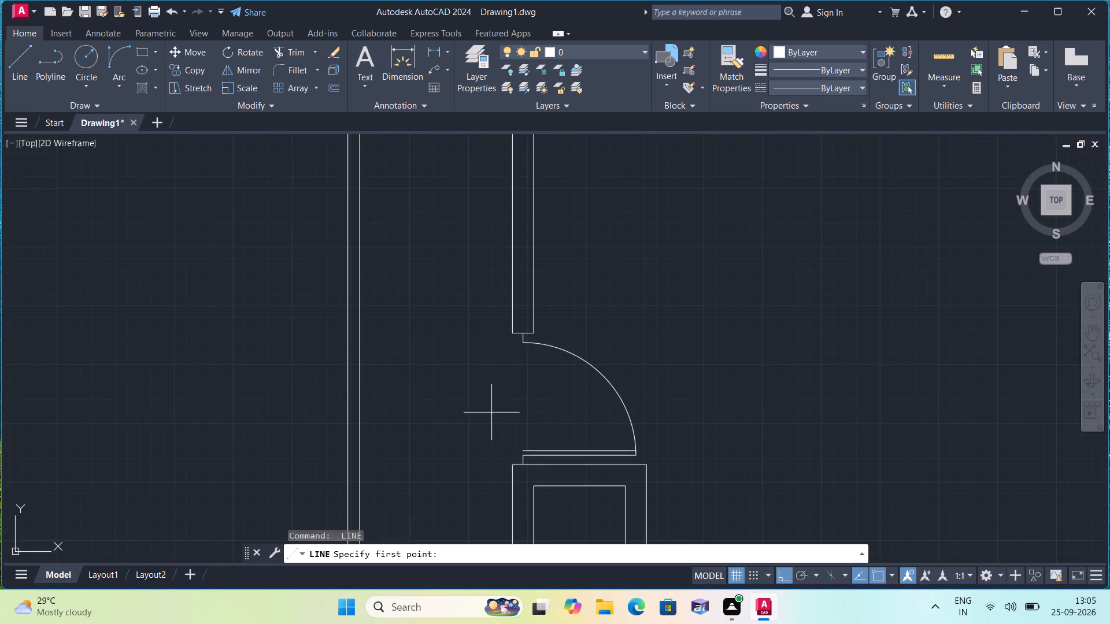
{"action": "scroll", "coordinate": [507, 436], "scroll_direction": "up", "scroll_amount": 2}
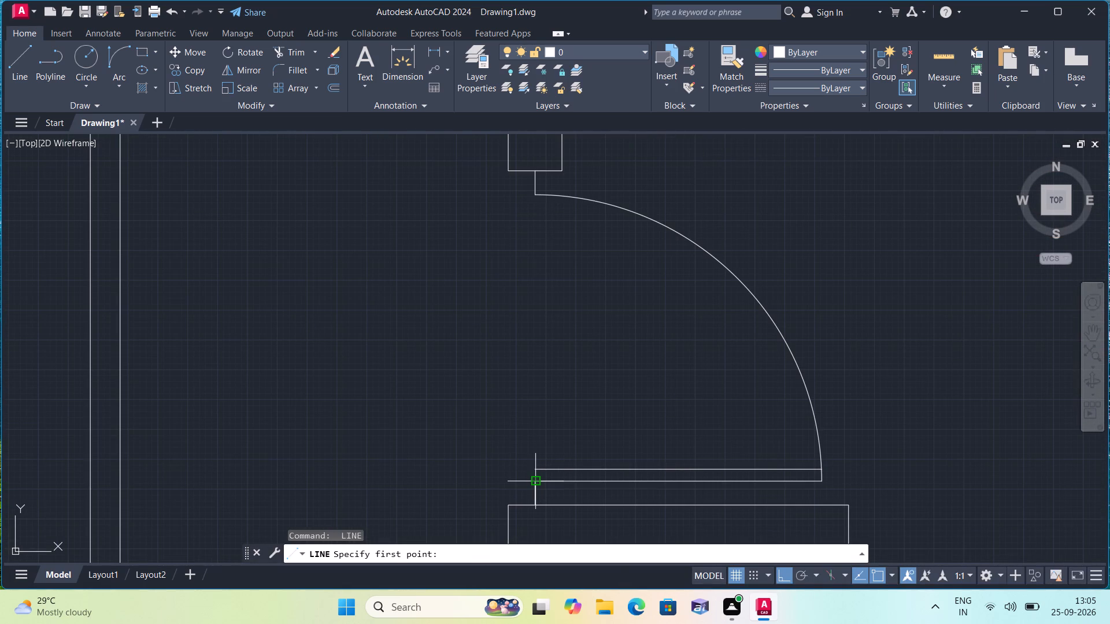
{"action": "left_click", "coordinate": [536, 481]}
{"action": "left_click", "coordinate": [536, 467]}
{"action": "key", "text": "space"}
Draw a line closing the west hinge end of the door leaf south of the small closet.
{"action": "scroll", "coordinate": [485, 437], "scroll_direction": "down", "scroll_amount": 4}
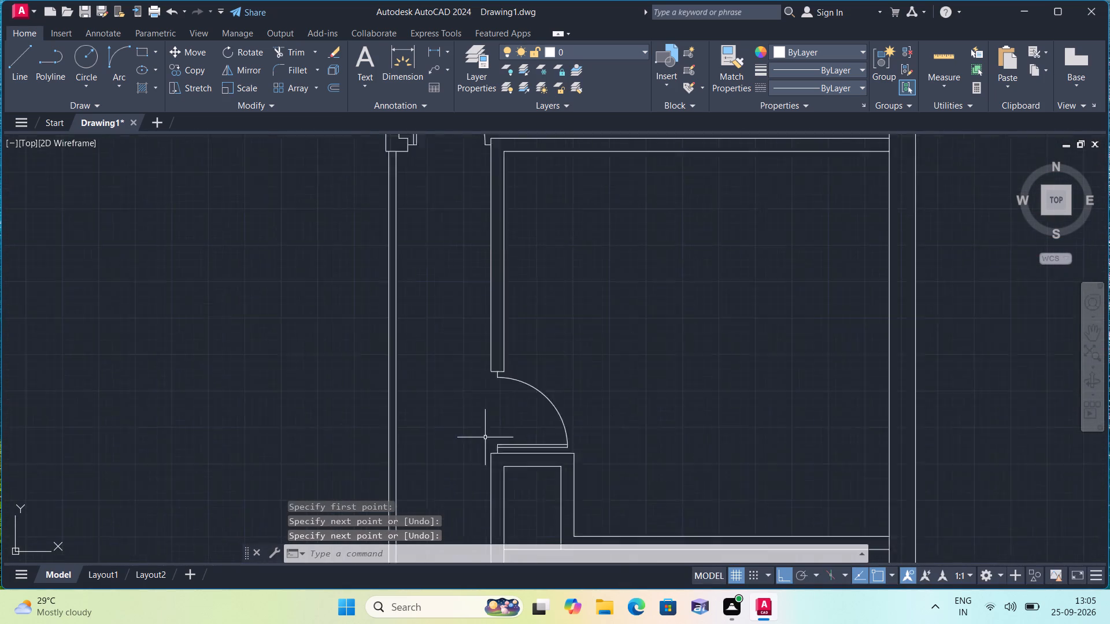
{"action": "middle_click_drag", "start_coordinate": [490, 476], "coordinate": [494, 362]}
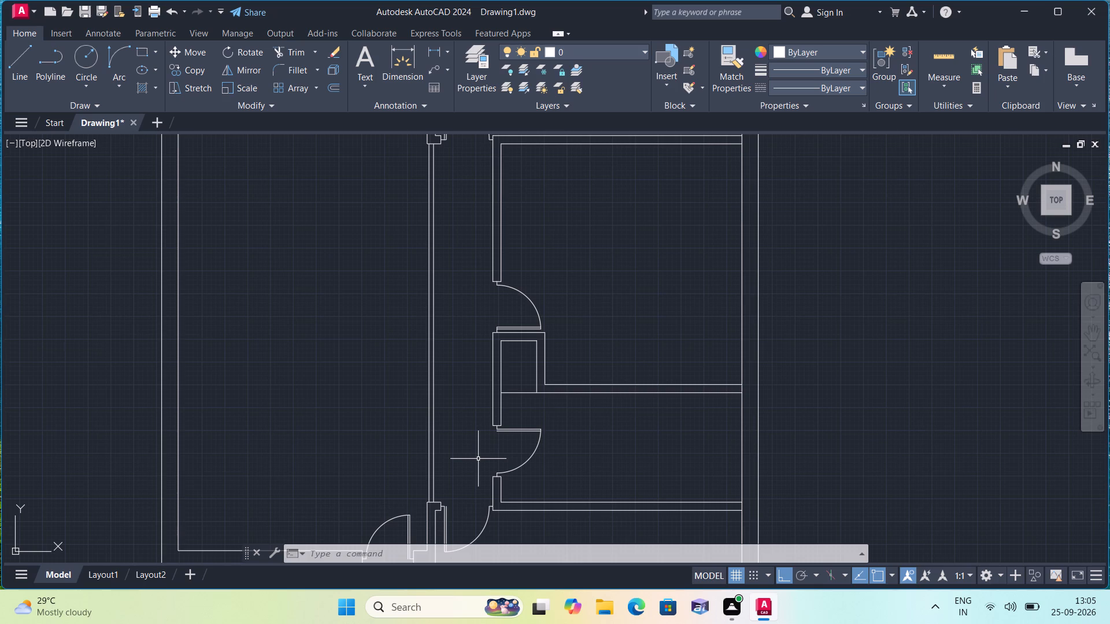
{"action": "middle_click_drag", "start_coordinate": [476, 457], "coordinate": [516, 302]}
{"action": "scroll", "coordinate": [518, 298], "scroll_direction": "up", "scroll_amount": 1}
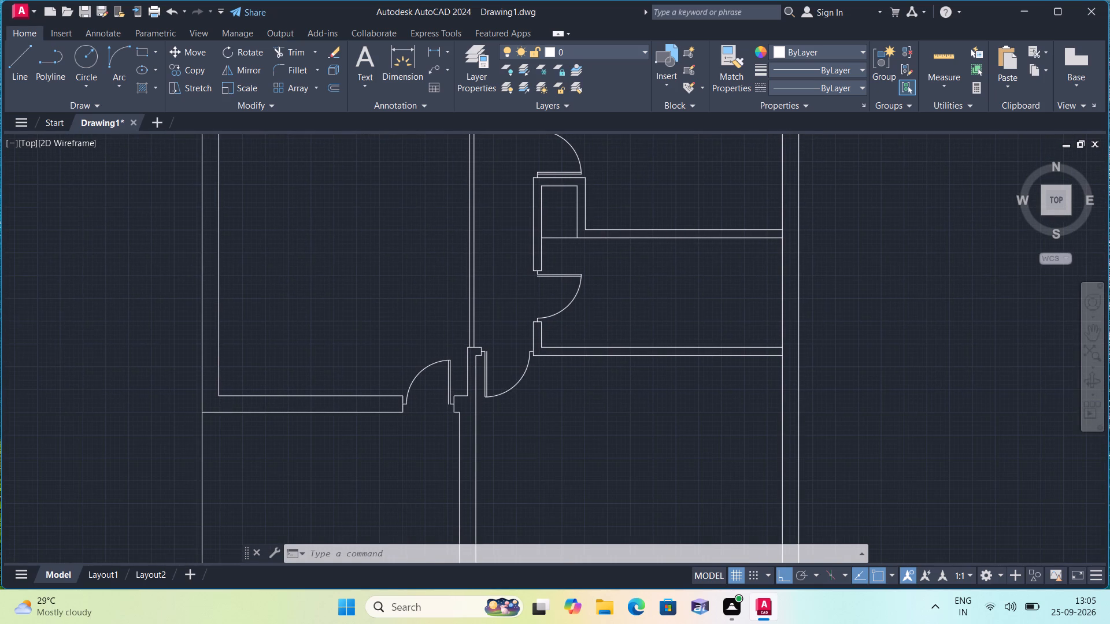
{"action": "scroll", "coordinate": [518, 298], "scroll_direction": "up", "scroll_amount": 1}
{"action": "key", "text": "space"}
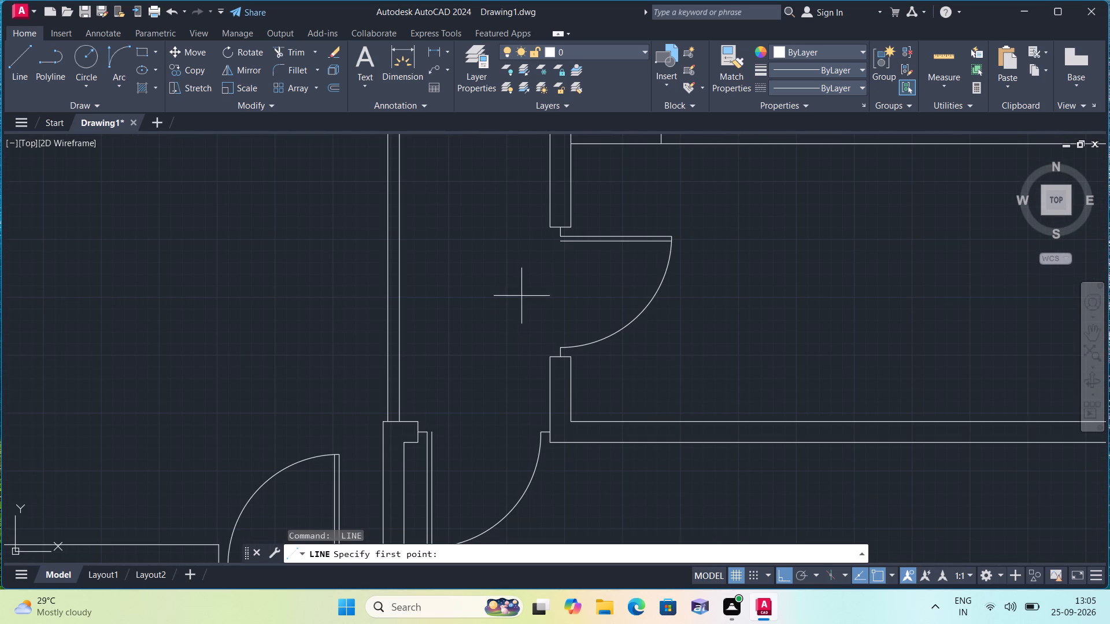
{"action": "scroll", "coordinate": [564, 221], "scroll_direction": "up", "scroll_amount": 3}
{"action": "left_click", "coordinate": [545, 277]}
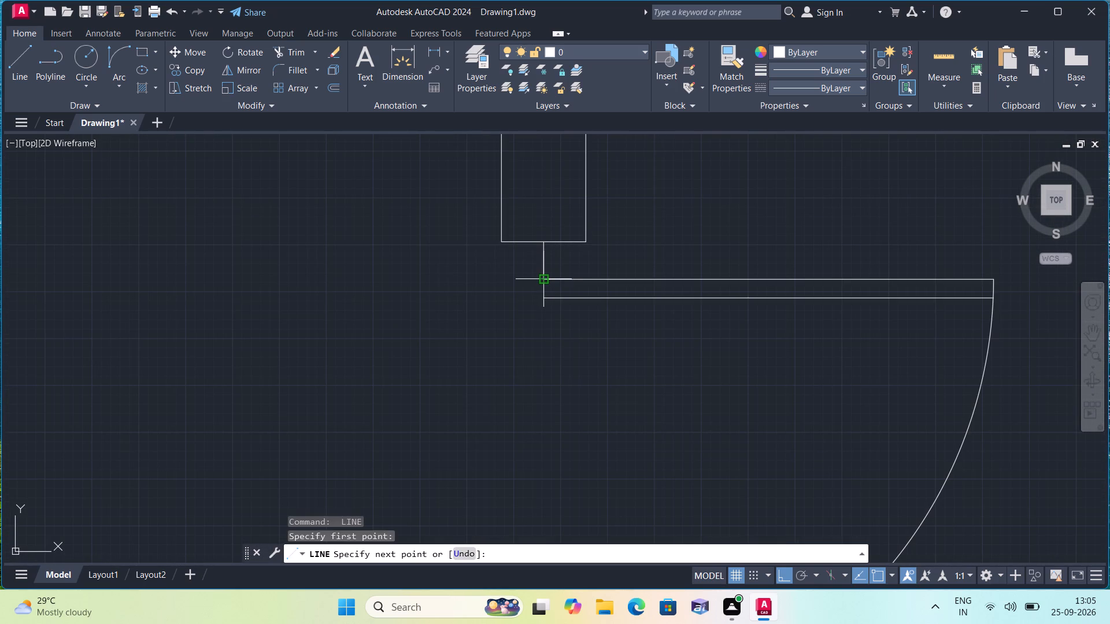
{"action": "left_click", "coordinate": [543, 300]}
{"action": "key", "text": "space"}
Draw a line closing the north hinge end of the corridor's south-end door leaf.
{"action": "scroll", "coordinate": [524, 333], "scroll_direction": "down", "scroll_amount": 1}
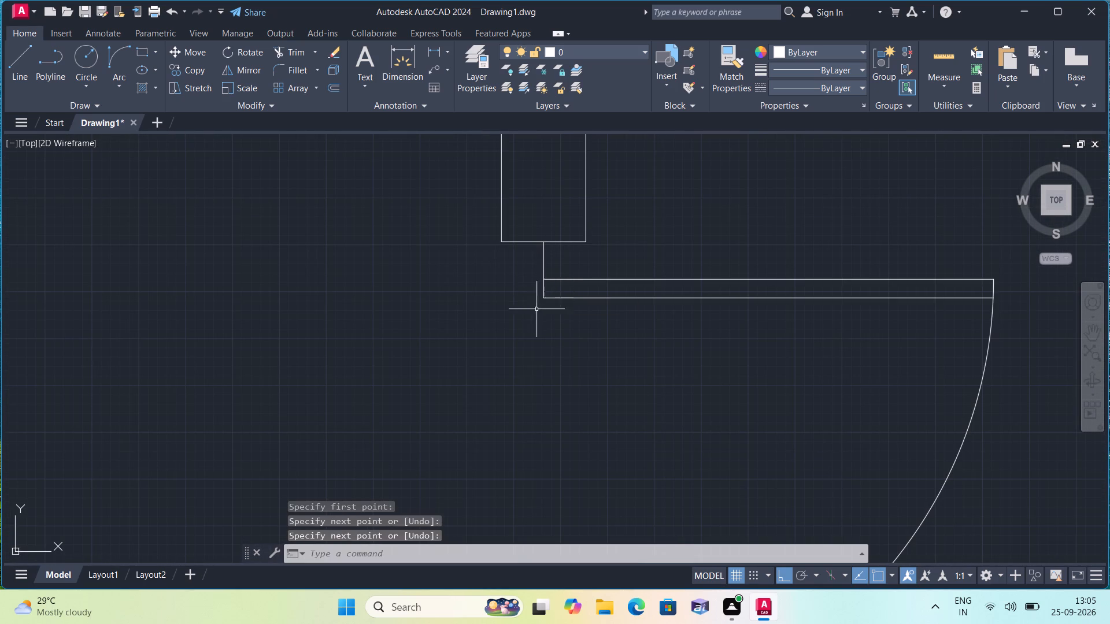
{"action": "middle_click_drag", "start_coordinate": [512, 354], "coordinate": [543, 195]}
{"action": "middle_click_drag", "start_coordinate": [531, 369], "coordinate": [550, 248]}
{"action": "scroll", "coordinate": [547, 269], "scroll_direction": "down", "scroll_amount": 1}
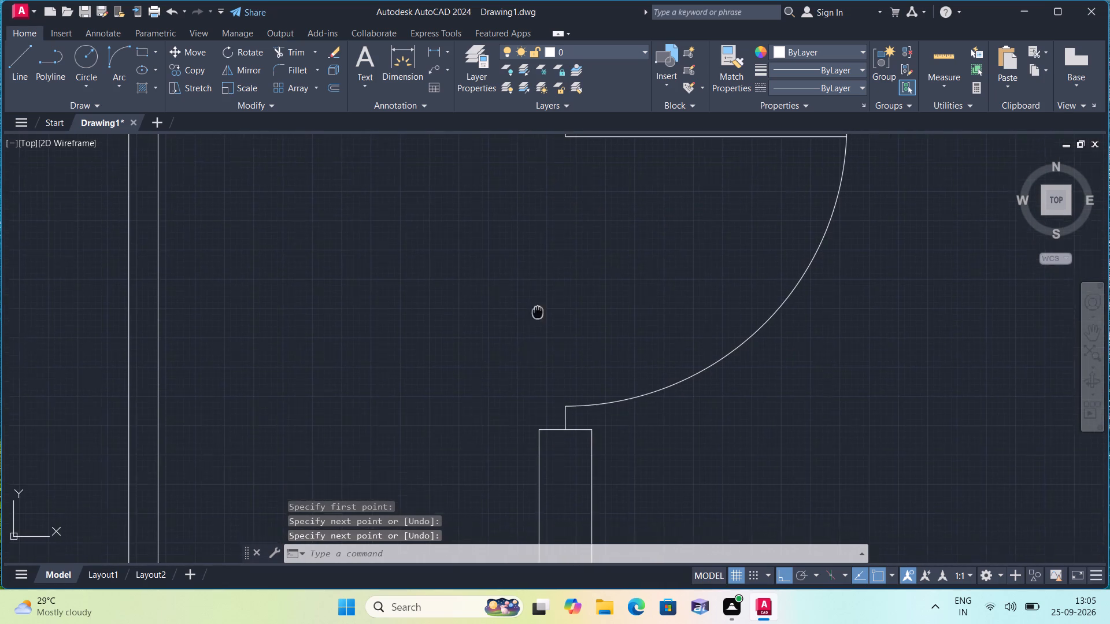
{"action": "middle_click_drag", "start_coordinate": [550, 248], "coordinate": [561, 216]}
{"action": "scroll", "coordinate": [569, 198], "scroll_direction": "down", "scroll_amount": 1}
{"action": "key", "text": "space"}
{"action": "scroll", "coordinate": [450, 322], "scroll_direction": "up", "scroll_amount": 5}
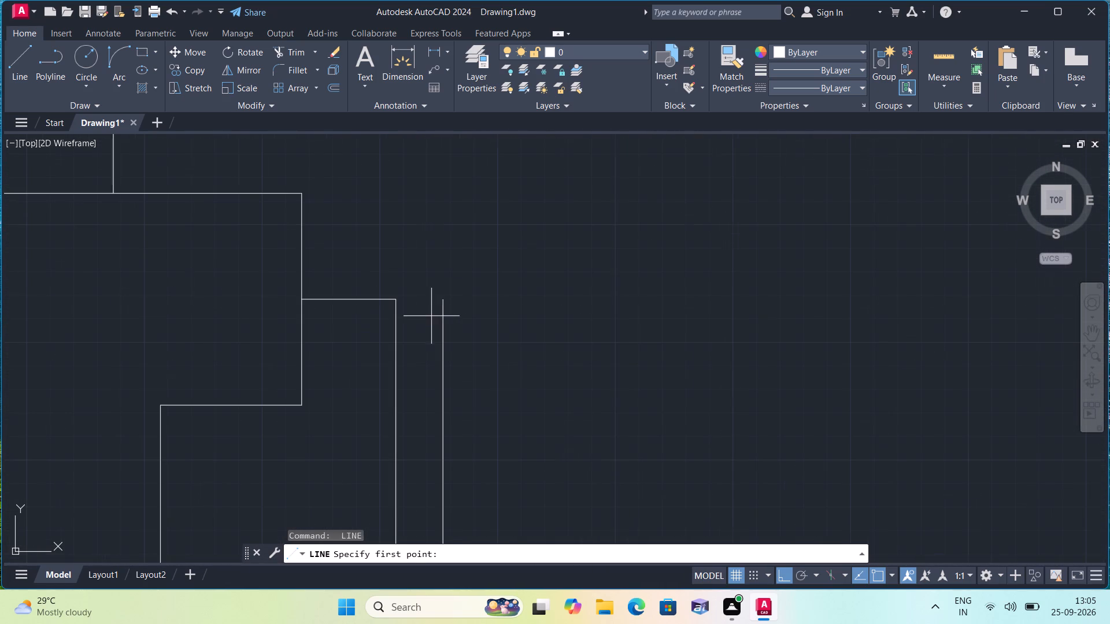
{"action": "left_click", "coordinate": [443, 299]}
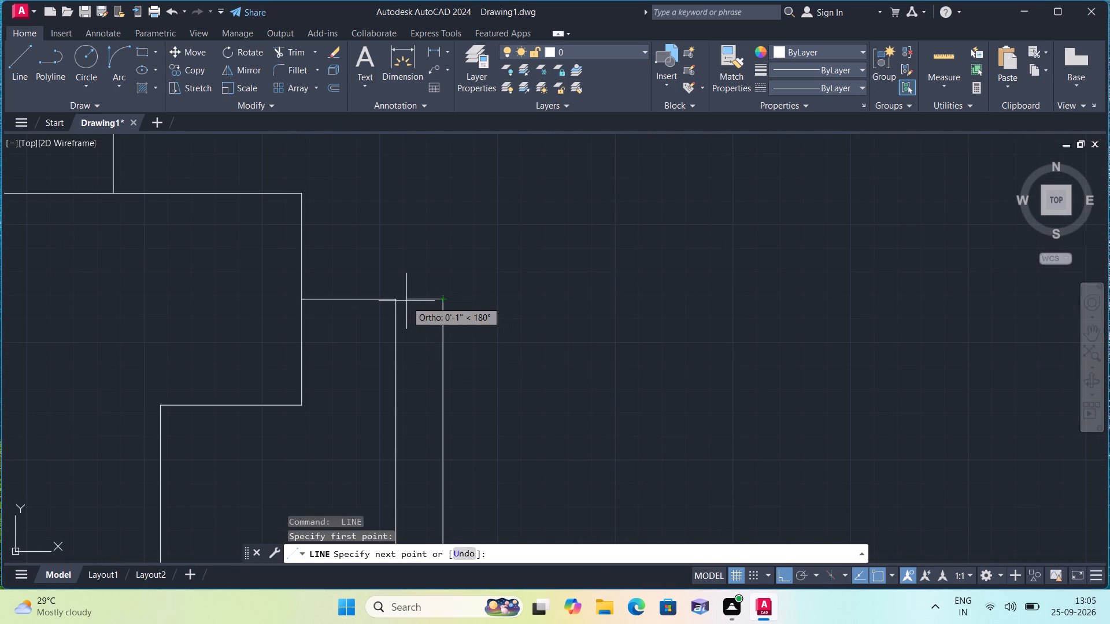
{"action": "left_click", "coordinate": [399, 301]}
{"action": "key", "text": "space"}
Draw a line closing the south hinge end of the door leaf in the large west room's south wall.
{"action": "scroll", "coordinate": [401, 300], "scroll_direction": "down", "scroll_amount": 3}
{"action": "middle_click_drag", "start_coordinate": [487, 295], "coordinate": [542, 207]}
{"action": "scroll", "coordinate": [487, 295], "scroll_direction": "down", "scroll_amount": 1}
{"action": "scroll", "coordinate": [580, 171], "scroll_direction": "down", "scroll_amount": 1}
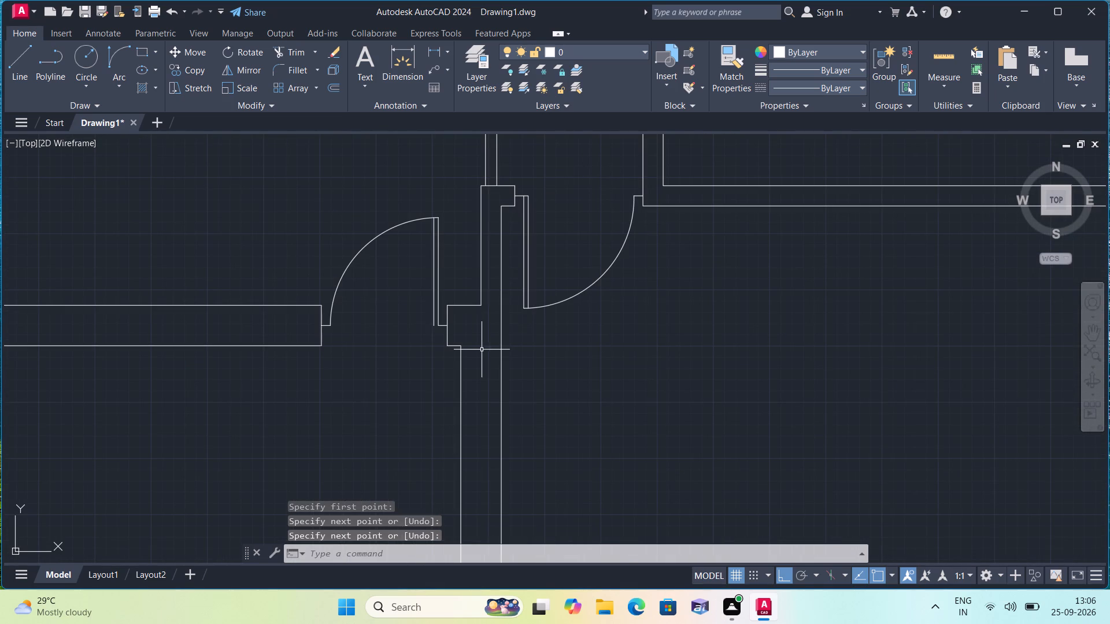
{"action": "key", "text": "space"}
{"action": "scroll", "coordinate": [480, 351], "scroll_direction": "up", "scroll_amount": 3}
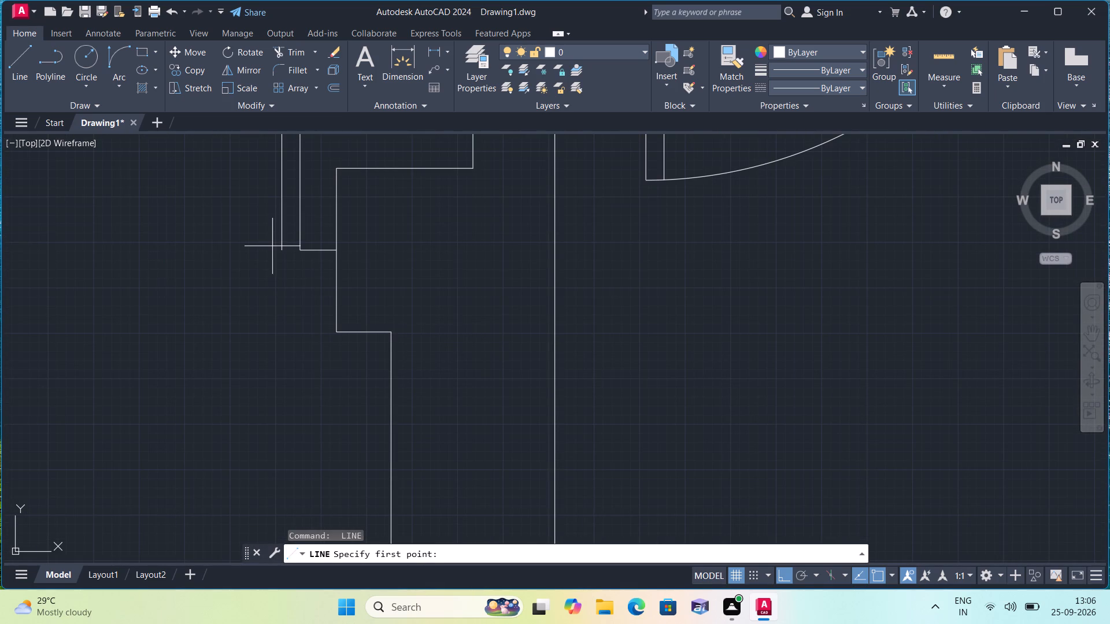
{"action": "left_click", "coordinate": [286, 249]}
{"action": "left_click", "coordinate": [299, 251]}
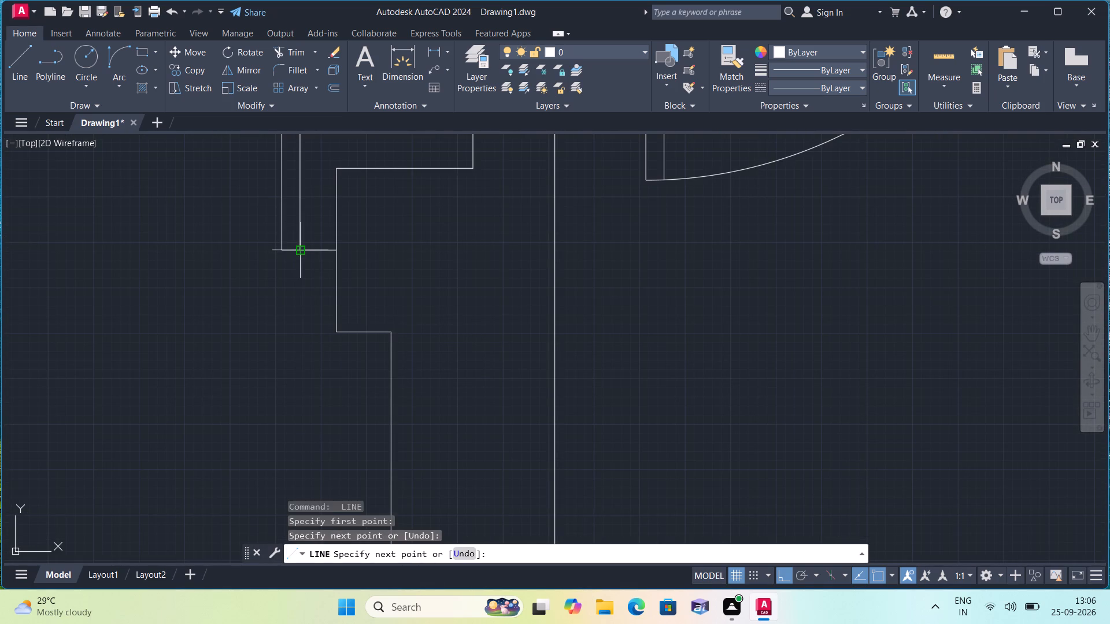
{"action": "key", "text": "space"}
Review the doors and walls across the whole floor plan.
{"action": "scroll", "coordinate": [307, 291], "scroll_direction": "down", "scroll_amount": 3}
{"action": "scroll", "coordinate": [280, 207], "scroll_direction": "down", "scroll_amount": 2}
{"action": "scroll", "coordinate": [296, 306], "scroll_direction": "down", "scroll_amount": 1}
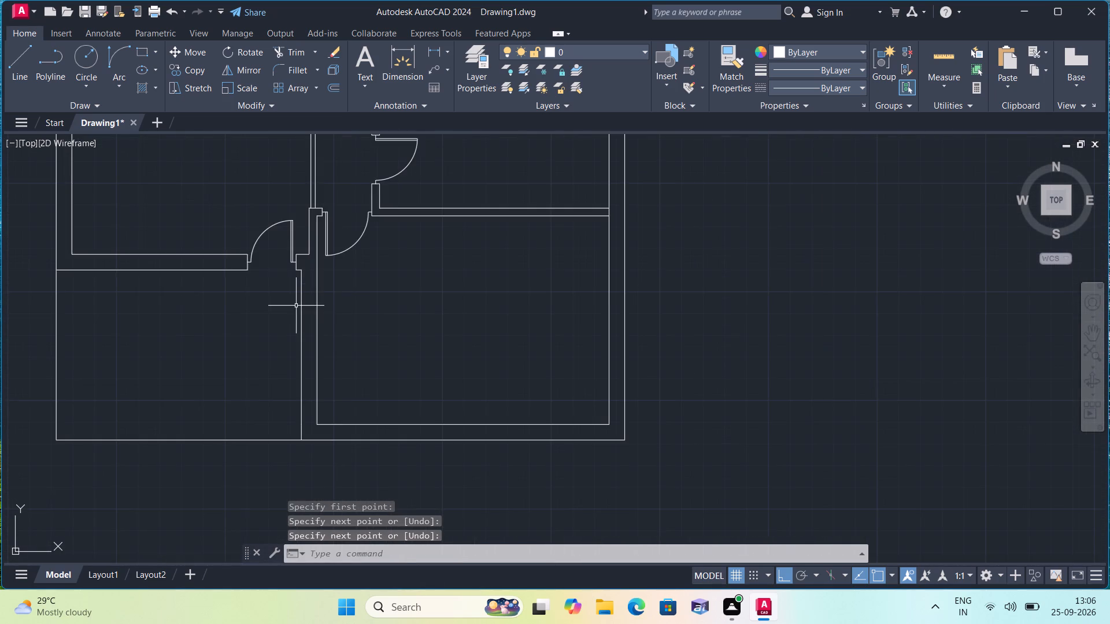
{"action": "scroll", "coordinate": [296, 306], "scroll_direction": "down", "scroll_amount": 1}
{"action": "middle_click_drag", "start_coordinate": [297, 278], "coordinate": [395, 446]}
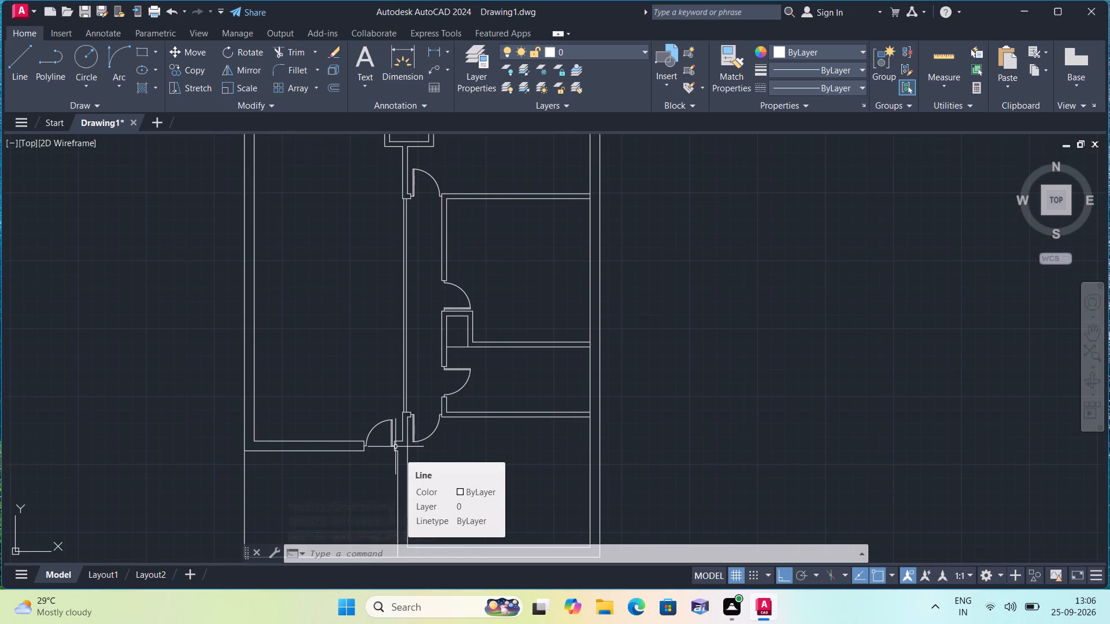
{"action": "middle_click_drag", "start_coordinate": [378, 419], "coordinate": [412, 537]}
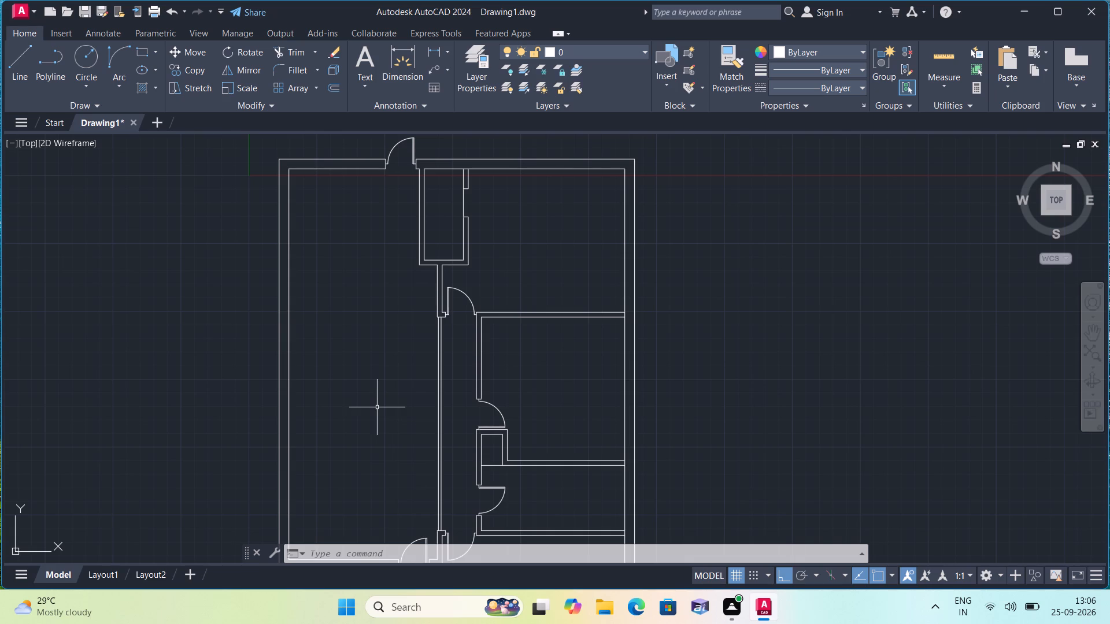
{"action": "scroll", "coordinate": [377, 407], "scroll_direction": "down", "scroll_amount": 2}
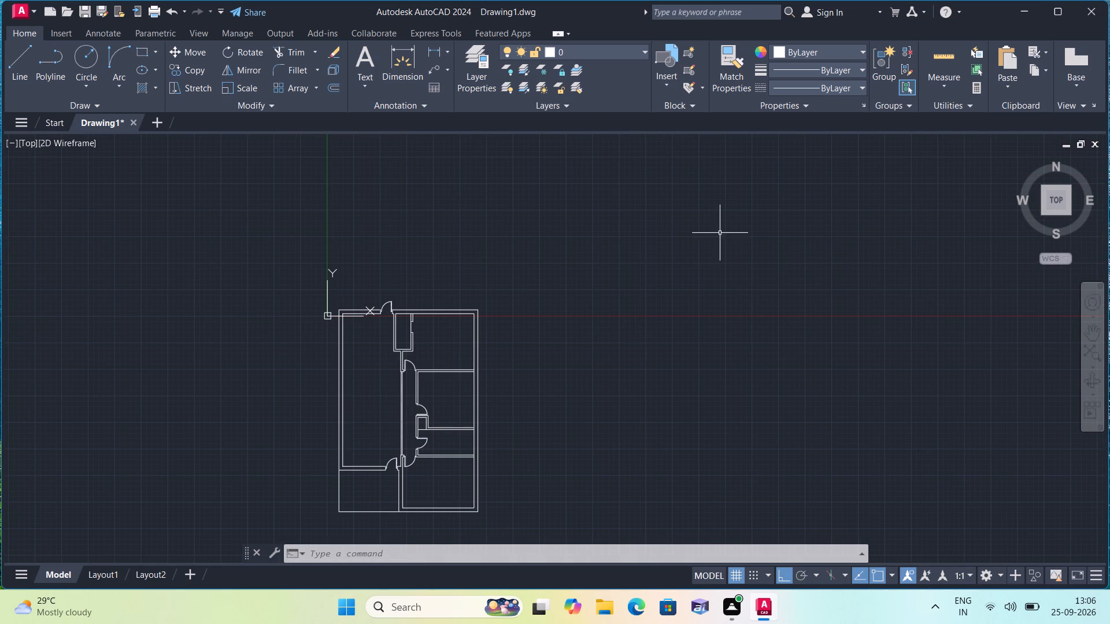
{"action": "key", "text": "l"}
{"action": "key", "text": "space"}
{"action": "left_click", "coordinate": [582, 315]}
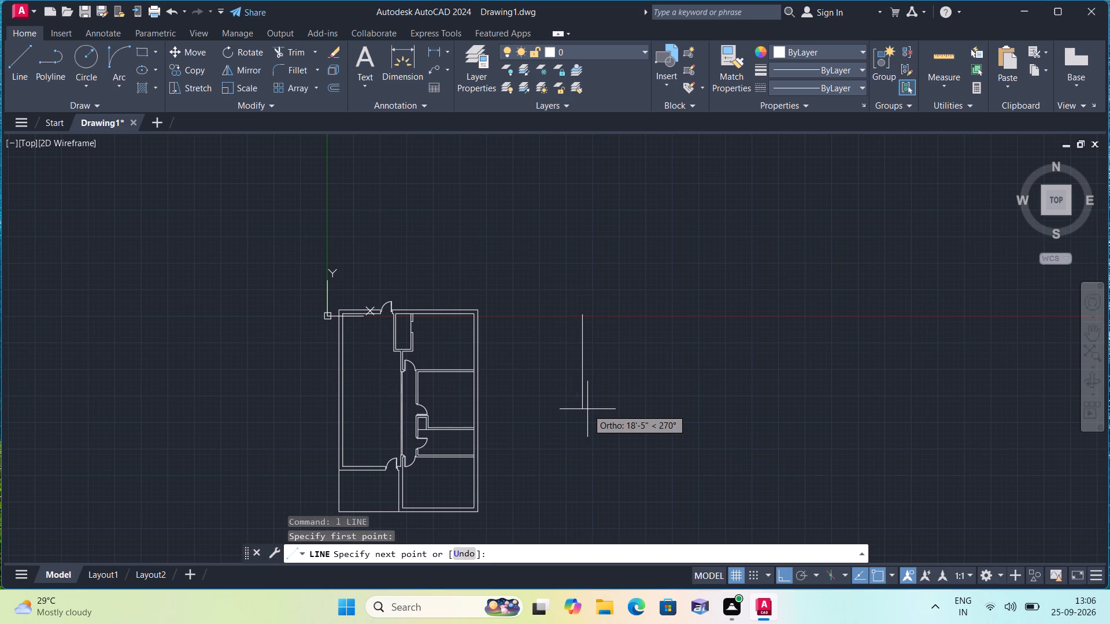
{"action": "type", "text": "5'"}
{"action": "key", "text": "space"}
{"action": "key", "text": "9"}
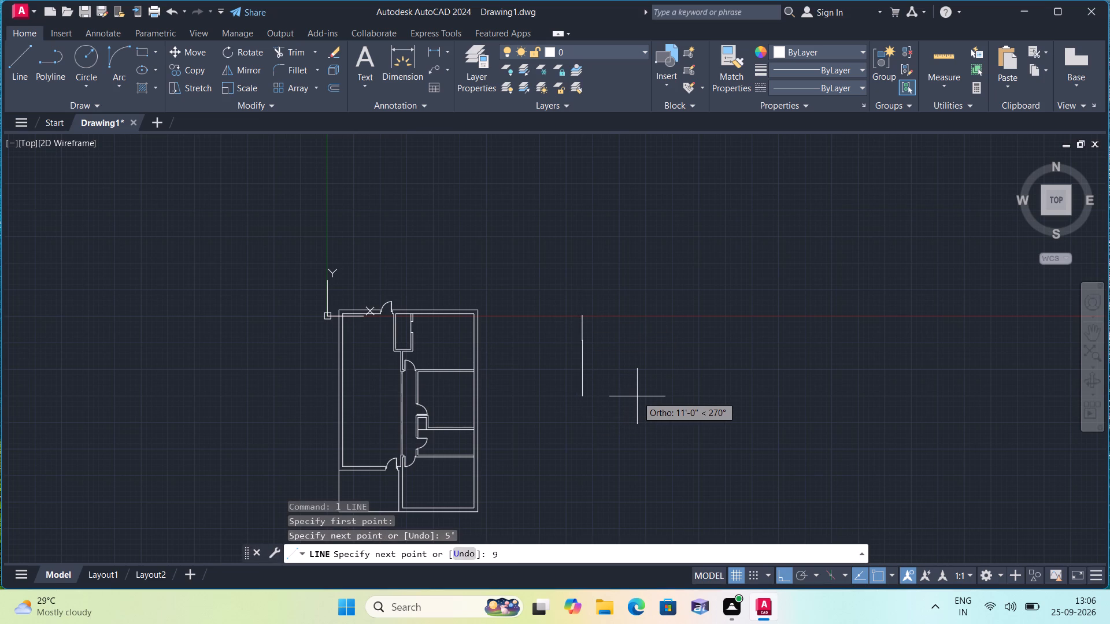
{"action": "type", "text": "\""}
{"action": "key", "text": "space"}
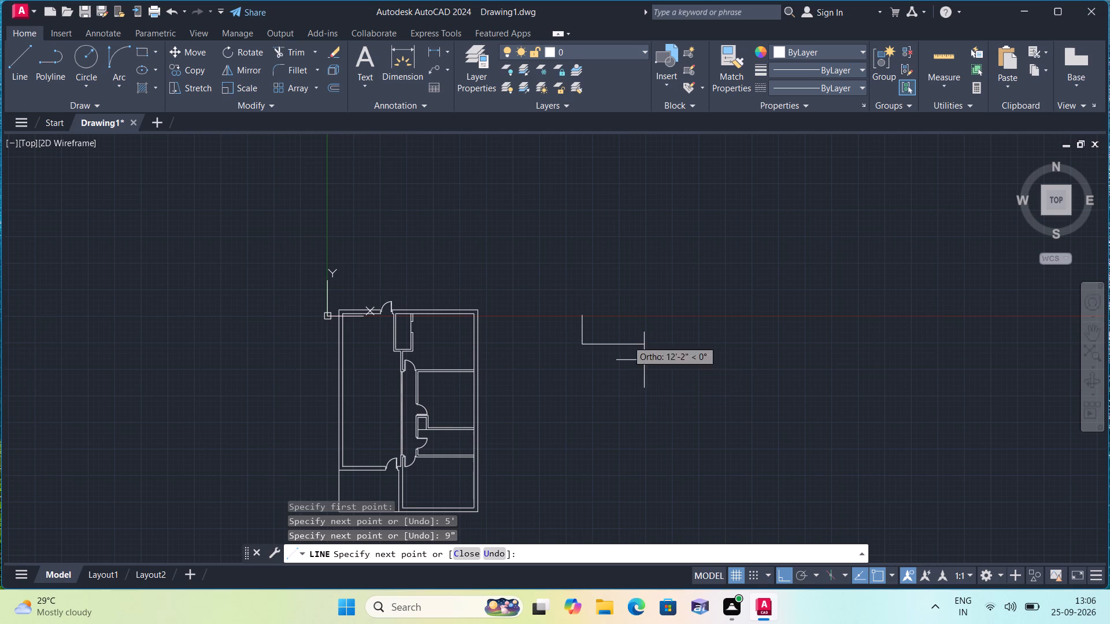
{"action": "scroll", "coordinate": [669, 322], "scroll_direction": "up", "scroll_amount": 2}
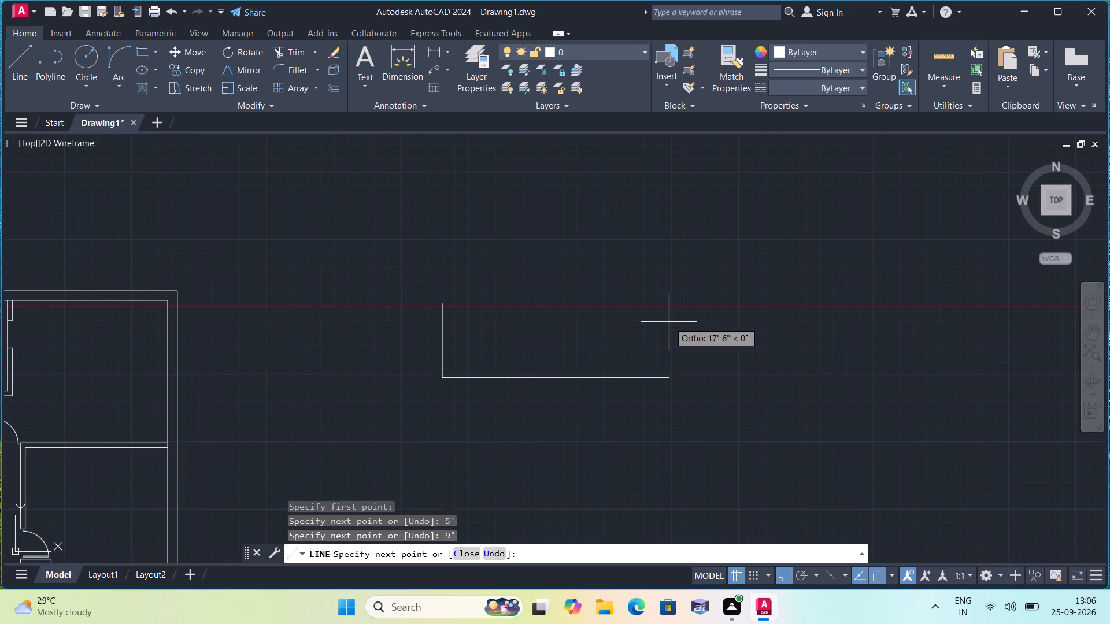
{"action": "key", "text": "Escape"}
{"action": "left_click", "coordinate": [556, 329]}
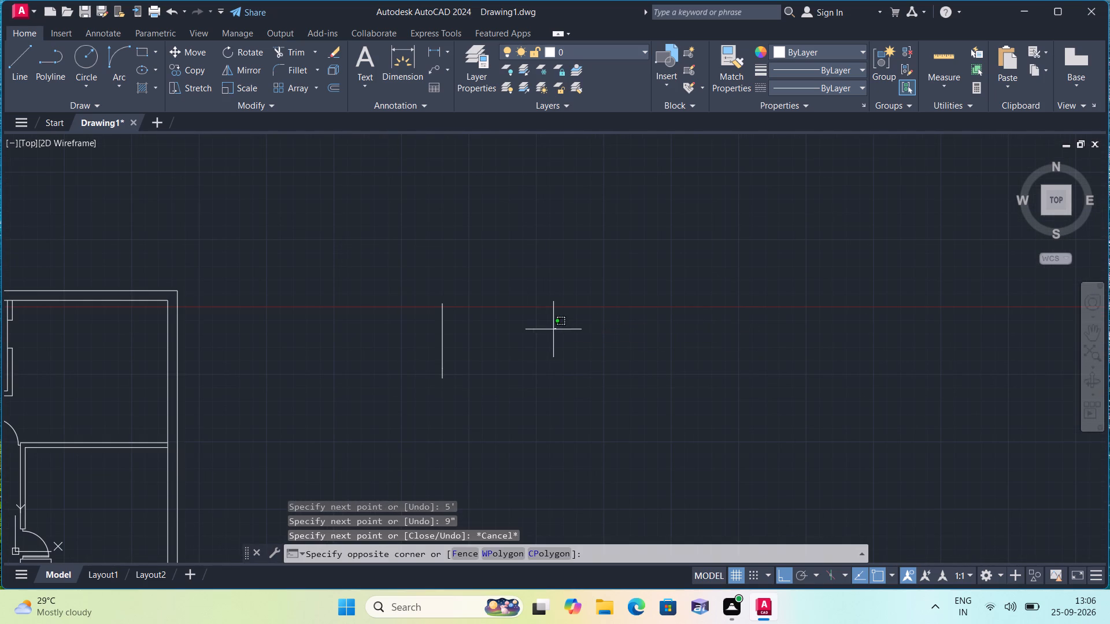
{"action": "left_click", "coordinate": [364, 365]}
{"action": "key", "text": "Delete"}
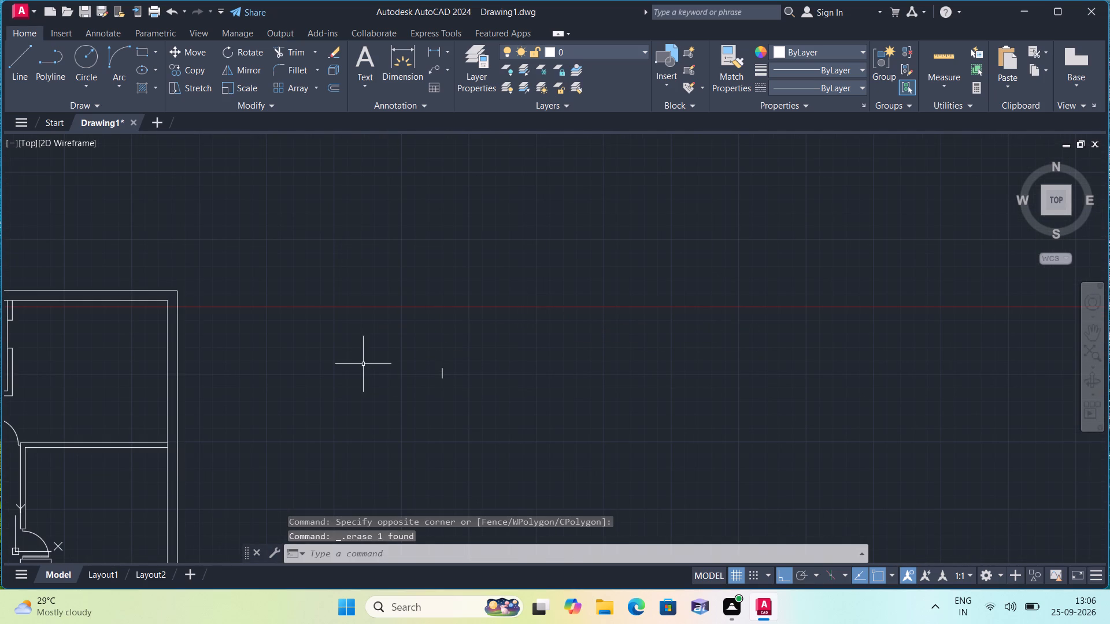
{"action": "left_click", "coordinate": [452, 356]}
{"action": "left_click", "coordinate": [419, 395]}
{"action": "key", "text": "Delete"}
Draw an upright rectangle 9" wide and 5' long from lines in the empty space east of the floor plan.
{"action": "key", "text": "l"}
{"action": "key", "text": "space"}
{"action": "left_click", "coordinate": [462, 305]}
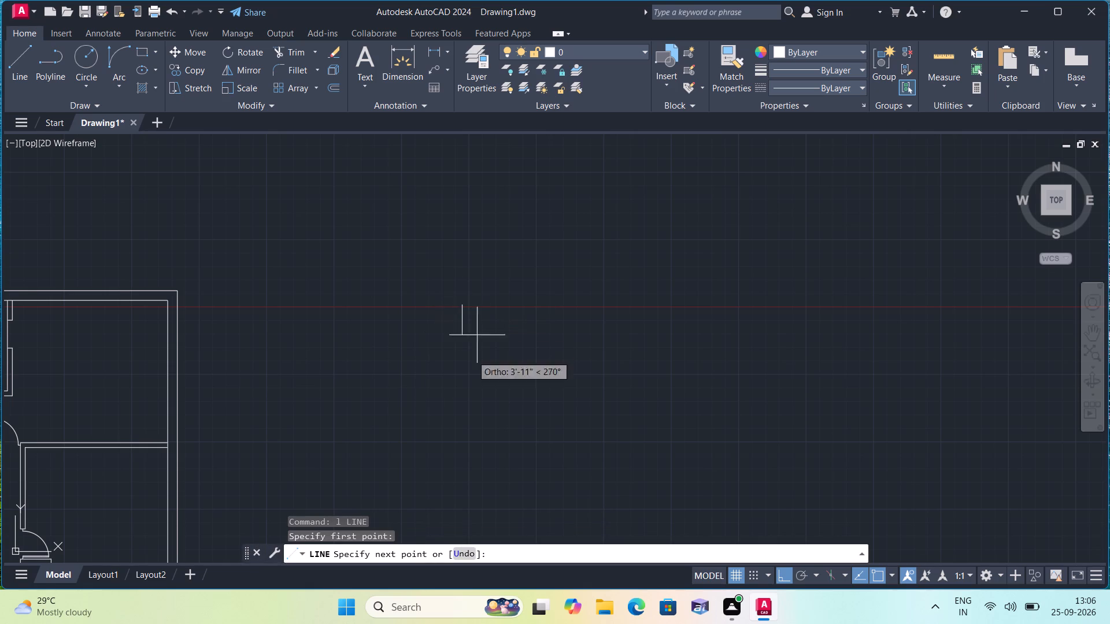
{"action": "type", "text": "5'"}
{"action": "key", "text": "space"}
{"action": "type", "text": "9\""}
{"action": "key", "text": "space"}
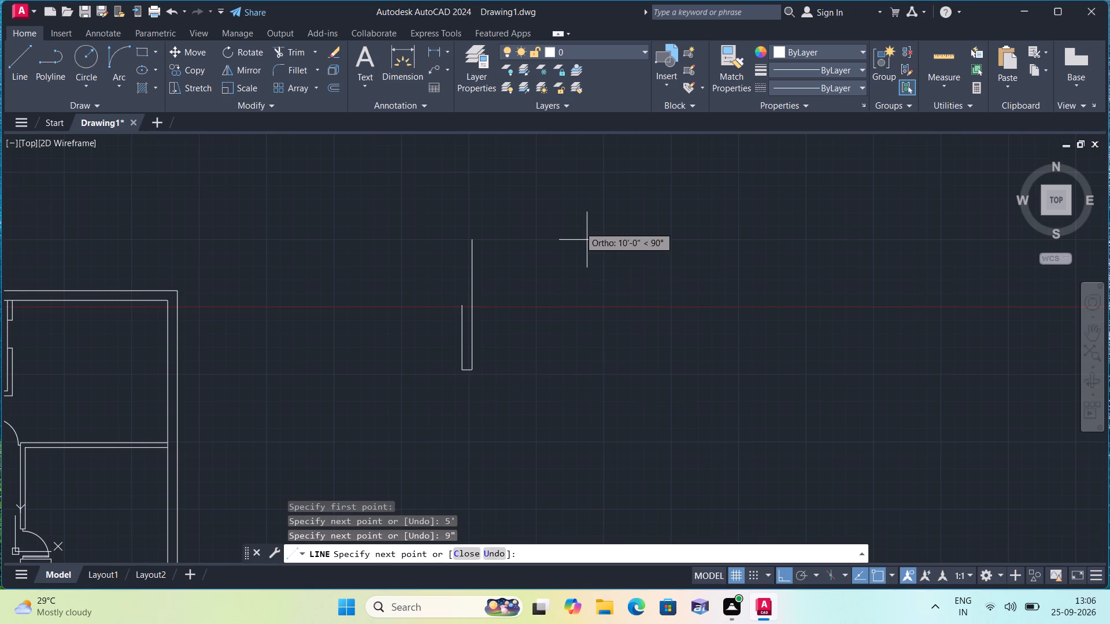
{"action": "type", "text": "5'"}
{"action": "key", "text": "space"}
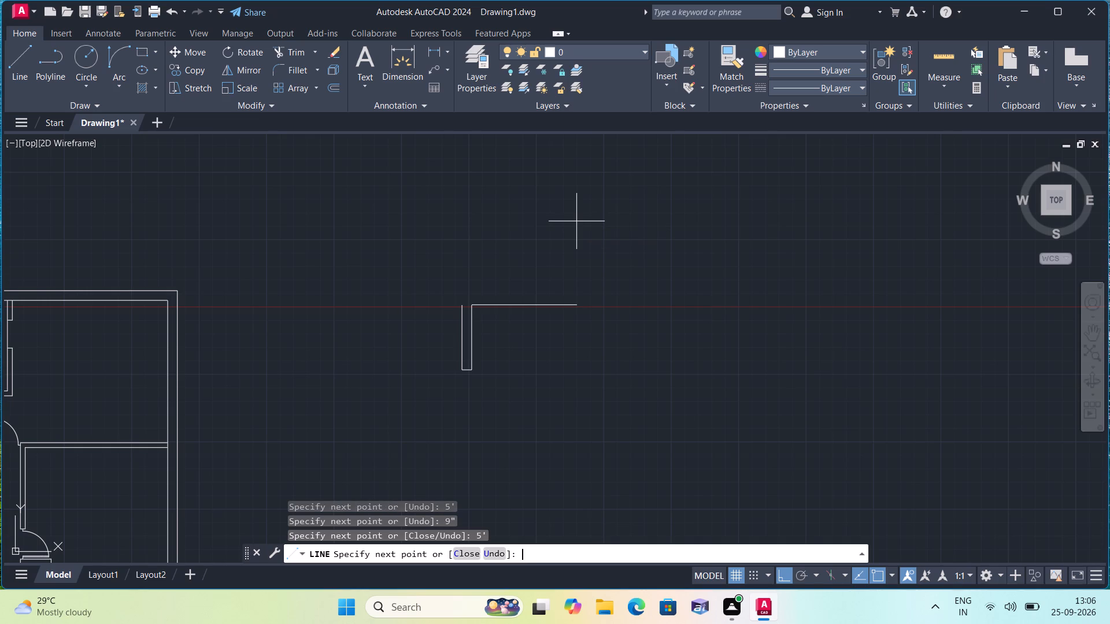
{"action": "scroll", "coordinate": [486, 255], "scroll_direction": "up", "scroll_amount": 4}
{"action": "middle_click_drag", "start_coordinate": [508, 429], "coordinate": [494, 295]}
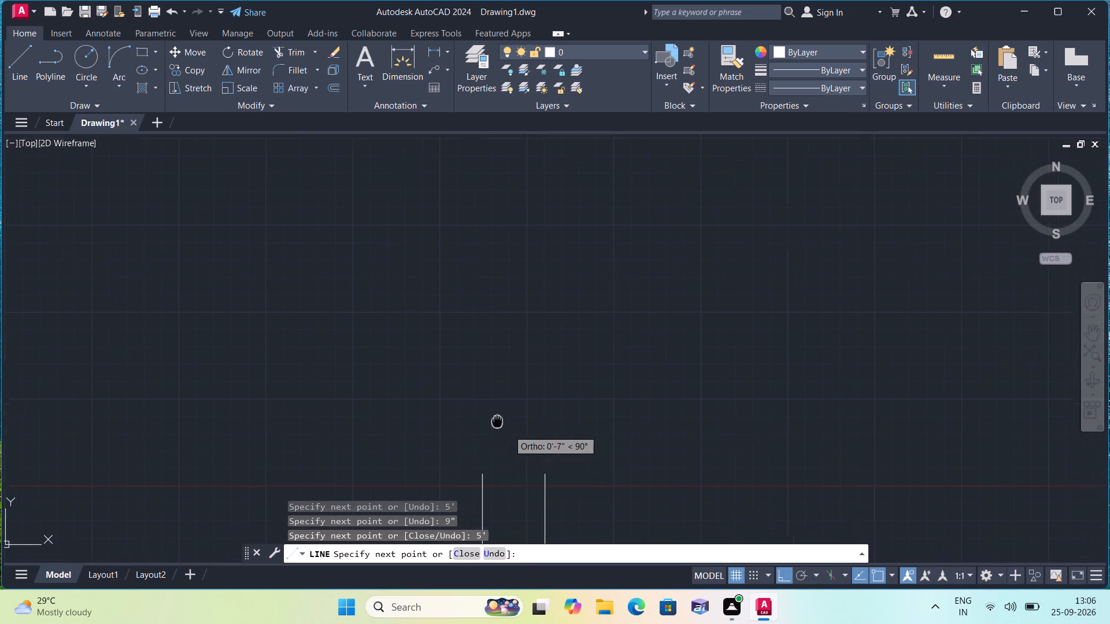
{"action": "middle_click_drag", "start_coordinate": [494, 295], "coordinate": [512, 251]}
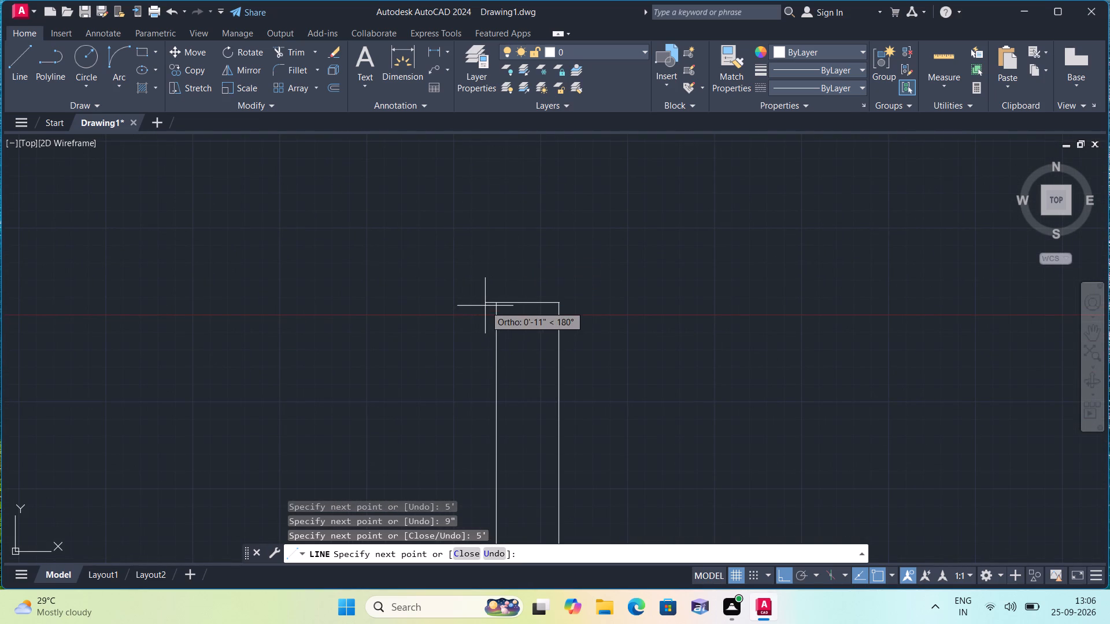
{"action": "left_click", "coordinate": [500, 300]}
{"action": "key", "text": "space"}
Draw a lengthwise centre line through the upright 5' rectangle, between the midpoints of its short ends.
{"action": "key", "text": "space"}
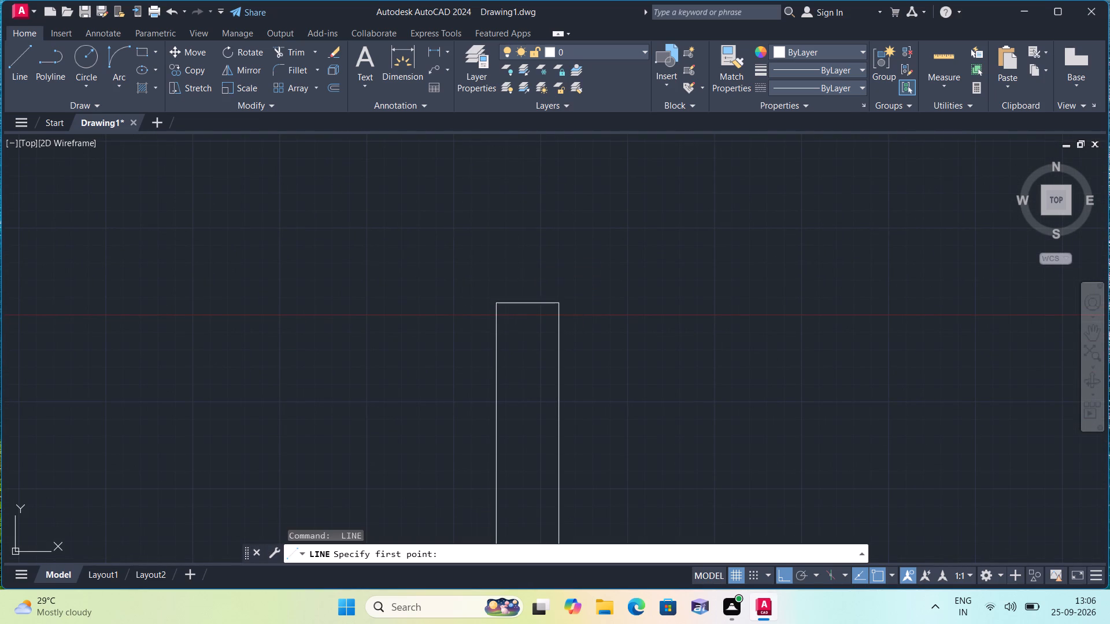
{"action": "left_click", "coordinate": [528, 303]}
{"action": "scroll", "coordinate": [518, 335], "scroll_direction": "down", "scroll_amount": 2}
{"action": "middle_click_drag", "start_coordinate": [518, 335], "coordinate": [542, 207]}
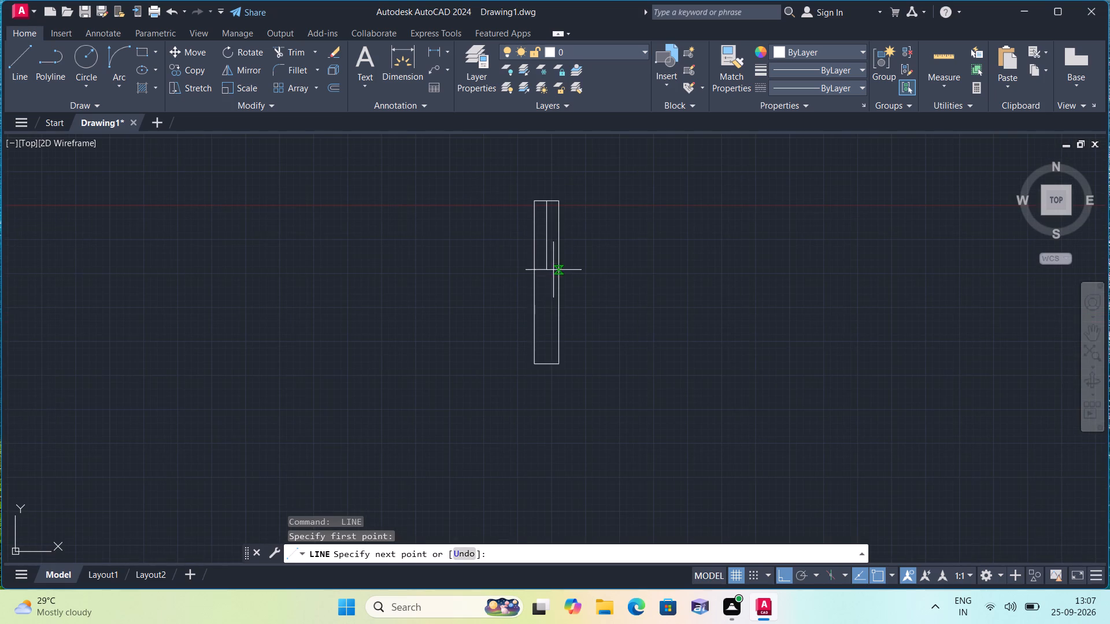
{"action": "left_click", "coordinate": [546, 366]}
{"action": "key", "text": "space"}
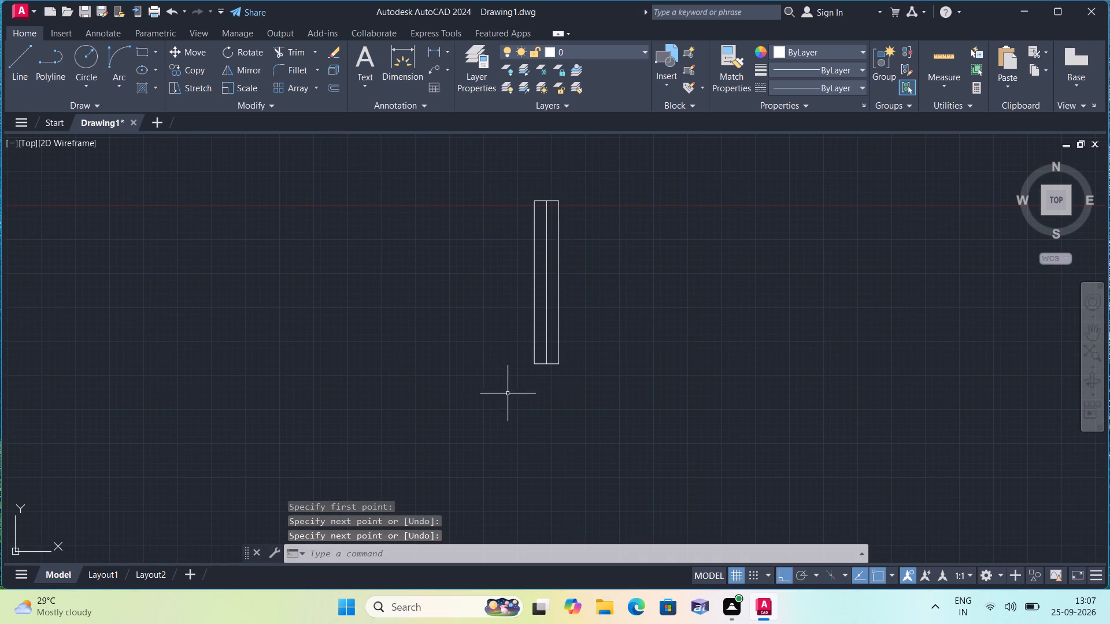
Draw a horizontal rectangle 5' long and 9" wide from lines, southwest of the upright rectangle.
{"action": "key", "text": "space"}
{"action": "left_click", "coordinate": [347, 439]}
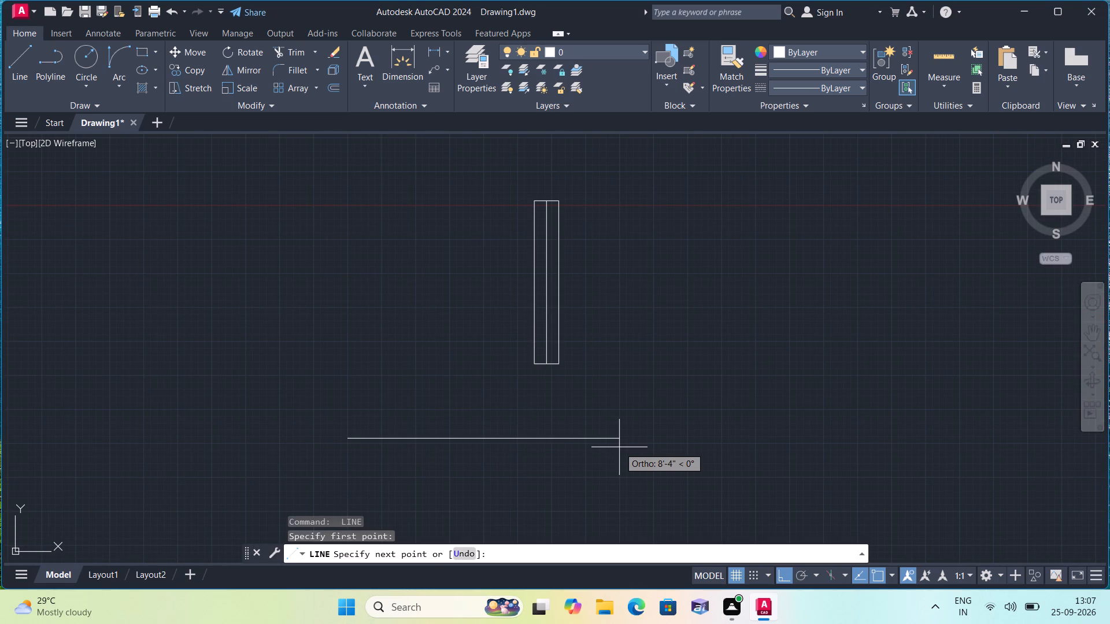
{"action": "type", "text": "5'"}
{"action": "key", "text": "space"}
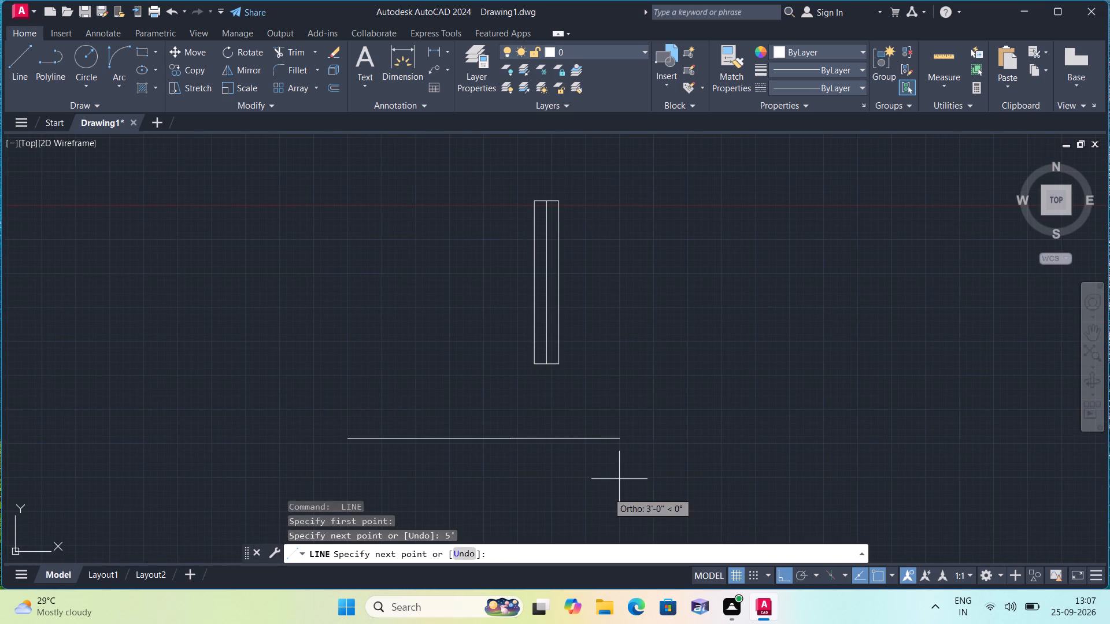
{"action": "scroll", "coordinate": [598, 502], "scroll_direction": "down", "scroll_amount": 1}
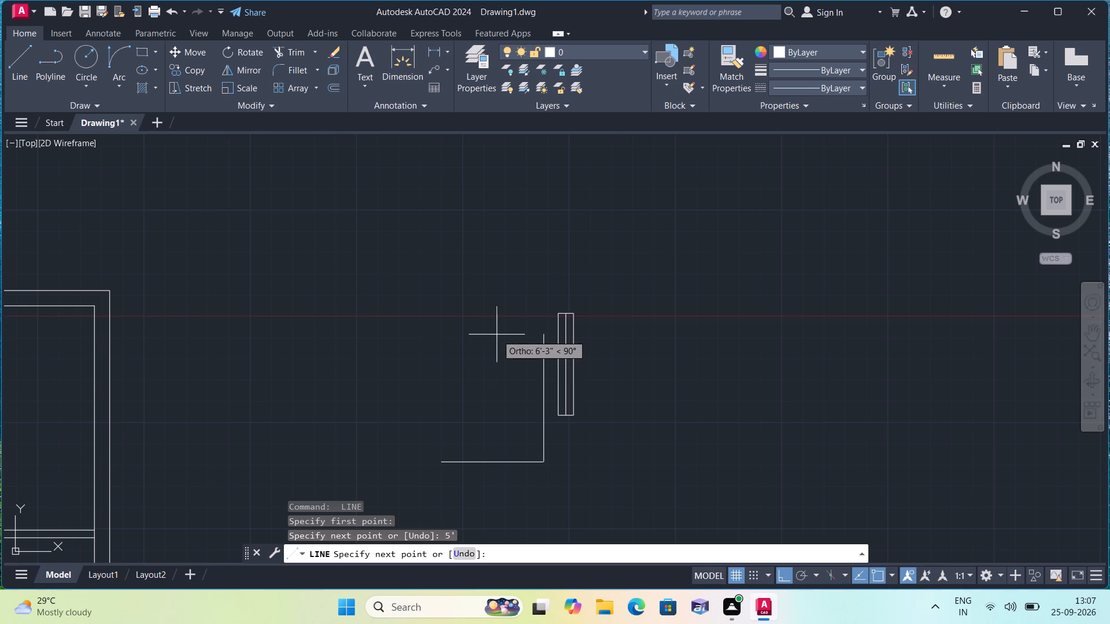
{"action": "type", "text": "9\""}
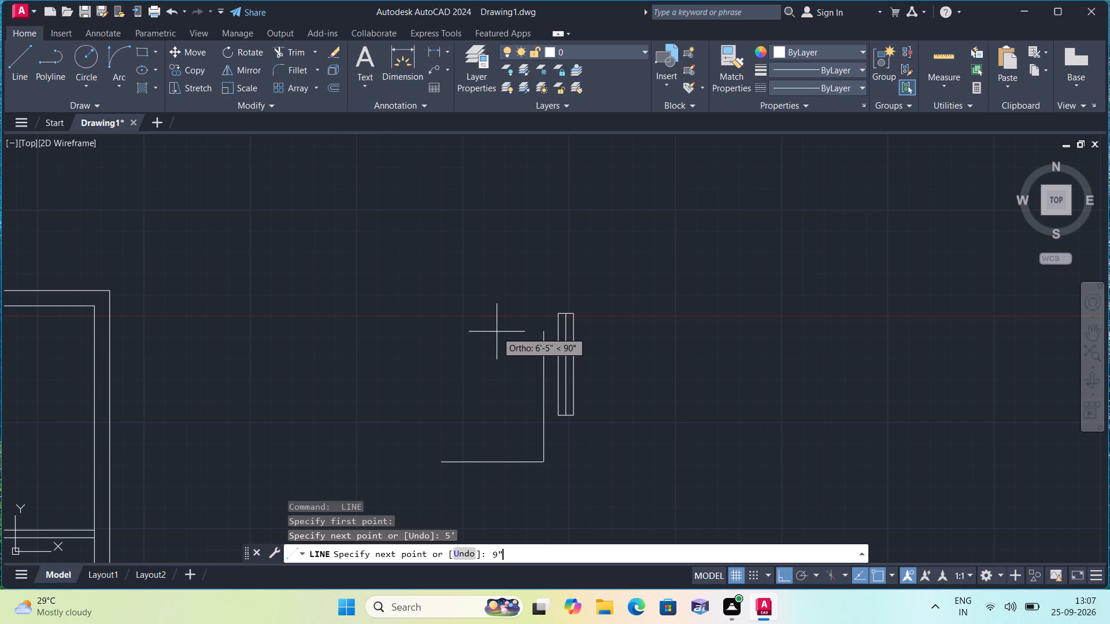
{"action": "key", "text": "space"}
{"action": "type", "text": "5'"}
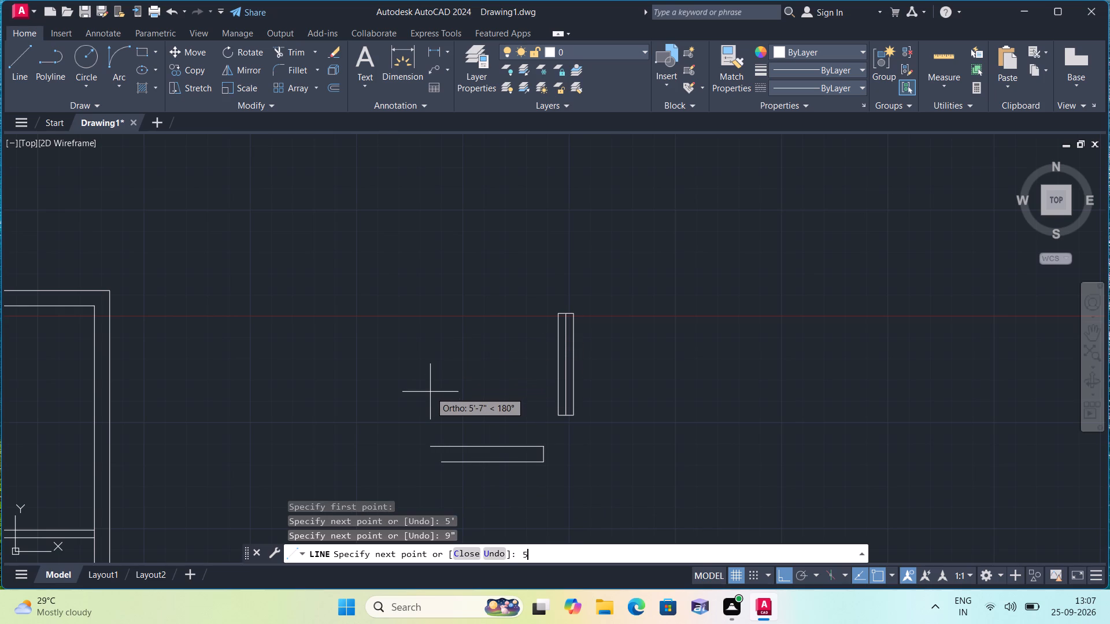
{"action": "key", "text": "space"}
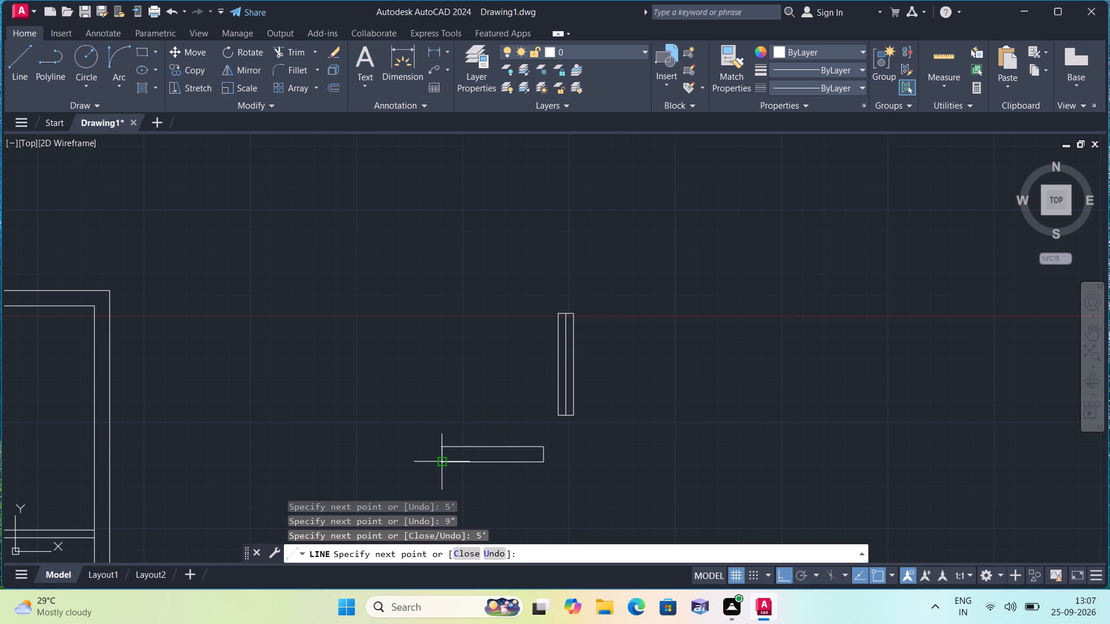
{"action": "left_click", "coordinate": [444, 460]}
{"action": "key", "text": "space"}
Draw a lengthwise centre line through the horizontal 5' rectangle, between the midpoints of its short ends.
{"action": "key", "text": "space"}
{"action": "left_click", "coordinate": [442, 454]}
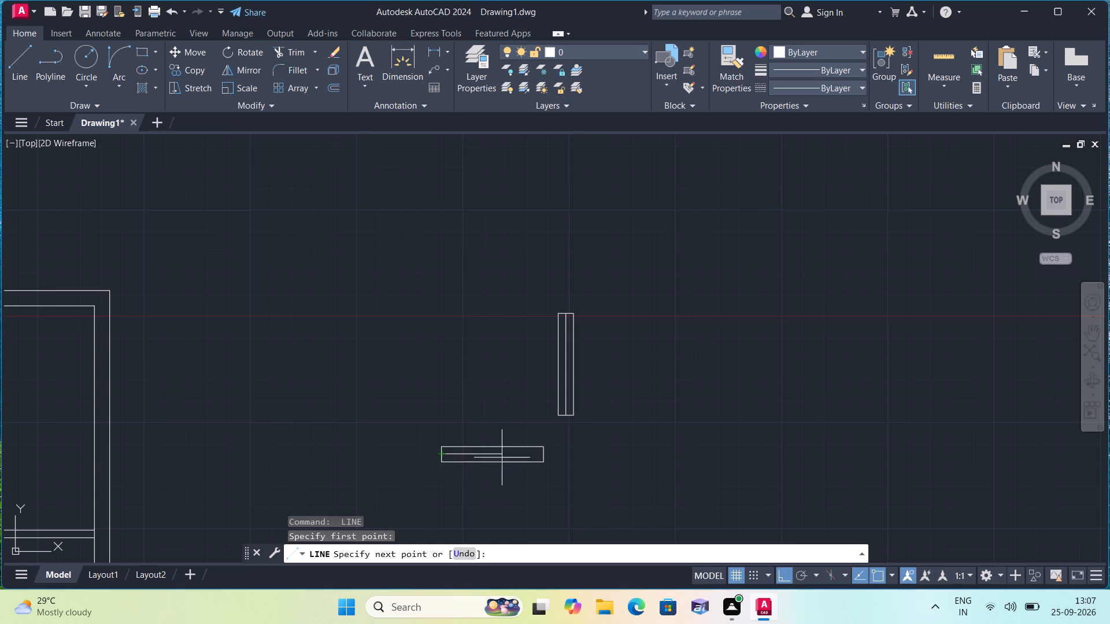
{"action": "left_click", "coordinate": [543, 454]}
{"action": "key", "text": "space"}
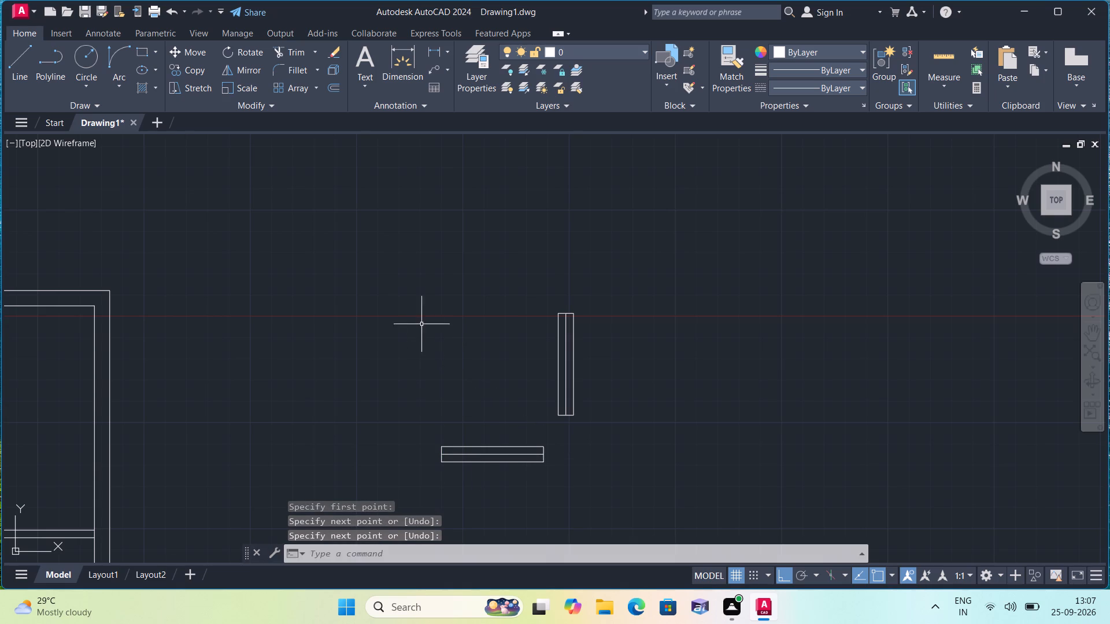
Draw an upright rectangle 9" wide and 2' long from lines, northwest of the 5' symbols.
{"action": "key", "text": "space"}
{"action": "left_click", "coordinate": [429, 278]}
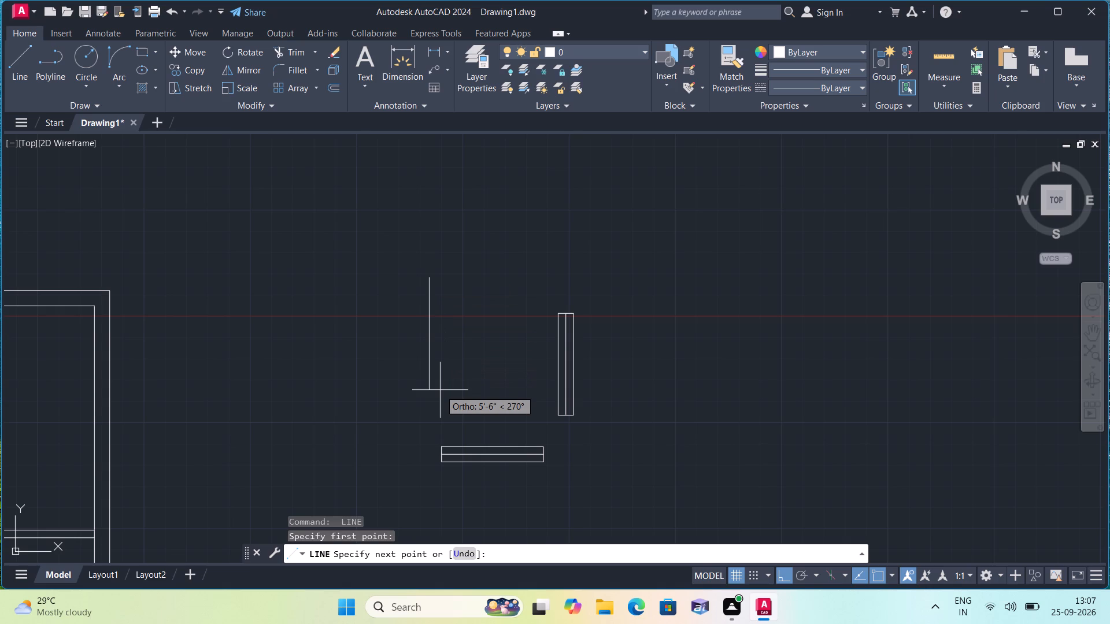
{"action": "type", "text": "2'"}
{"action": "key", "text": "space"}
{"action": "type", "text": "9\""}
{"action": "key", "text": "space"}
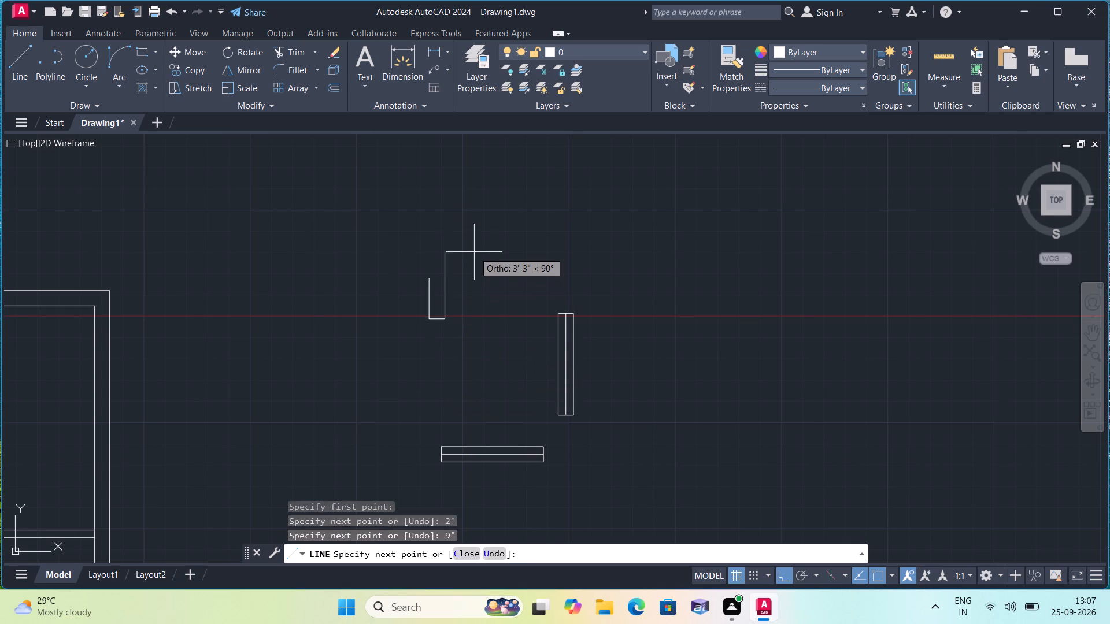
{"action": "type", "text": "2'"}
{"action": "key", "text": "space"}
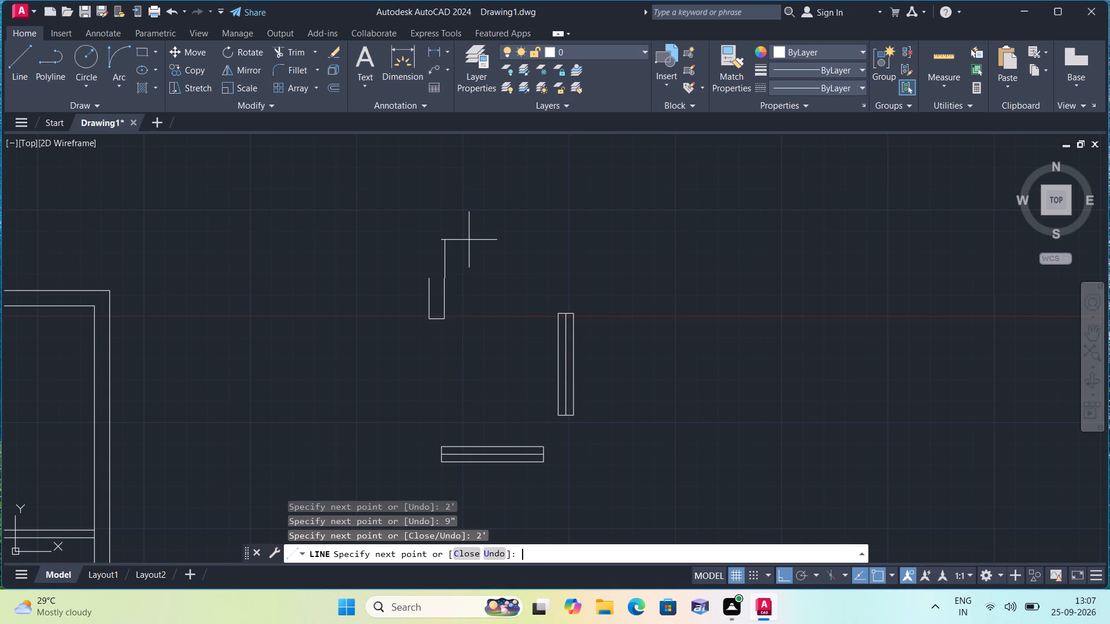
{"action": "scroll", "coordinate": [428, 248], "scroll_direction": "up", "scroll_amount": 2}
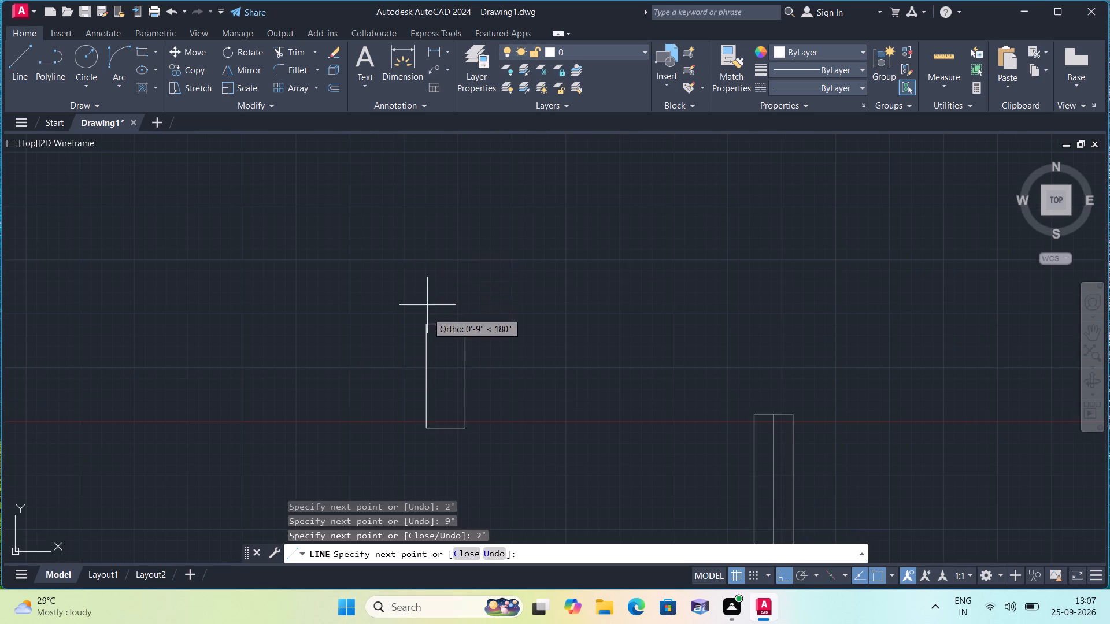
{"action": "left_click", "coordinate": [423, 324]}
{"action": "key", "text": "space"}
Draw a lengthwise centre line through the upright 2' rectangle, between the midpoints of its short ends.
{"action": "key", "text": "space"}
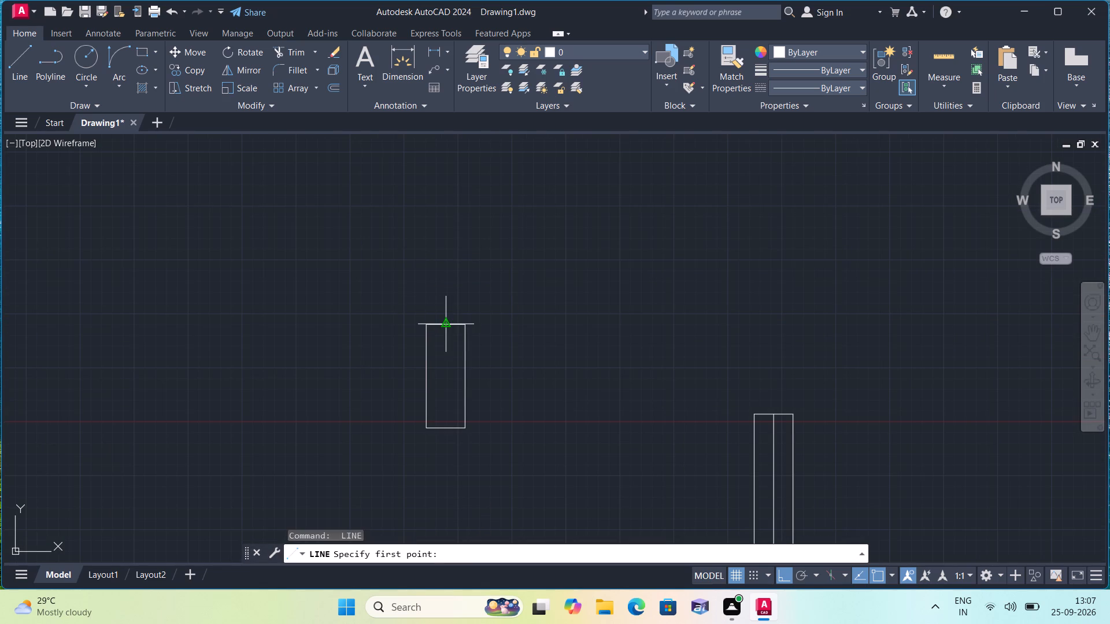
{"action": "left_click", "coordinate": [449, 326]}
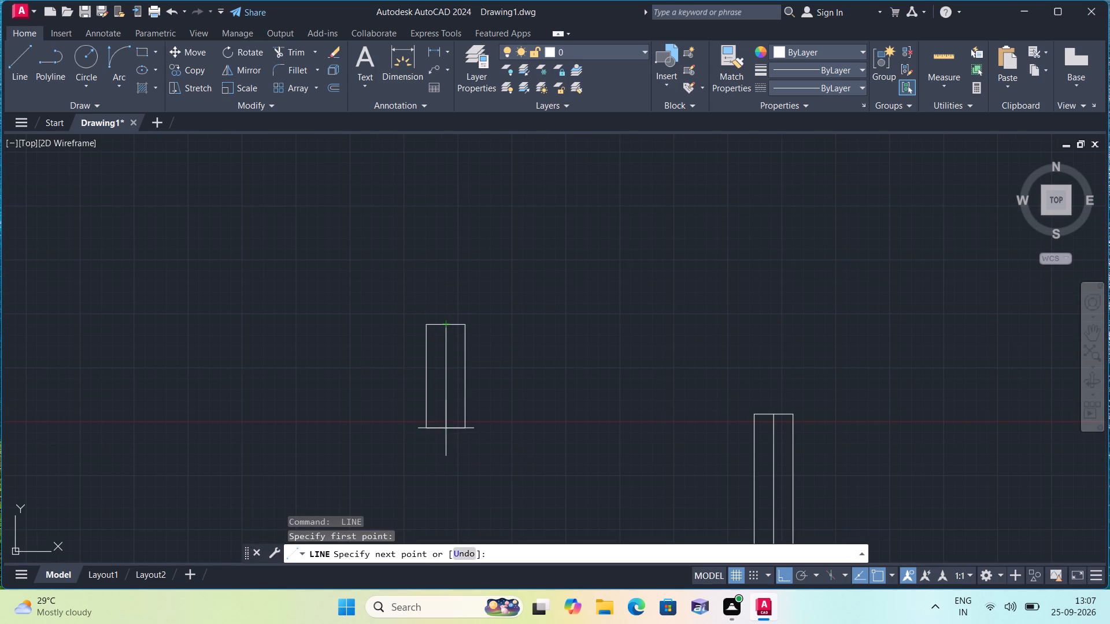
{"action": "left_click", "coordinate": [446, 427]}
{"action": "key", "text": "space"}
Draw a horizontal rectangle 2' long and 9" wide from lines, just east of the upright 2' symbol.
{"action": "key", "text": "space"}
{"action": "left_click", "coordinate": [538, 369]}
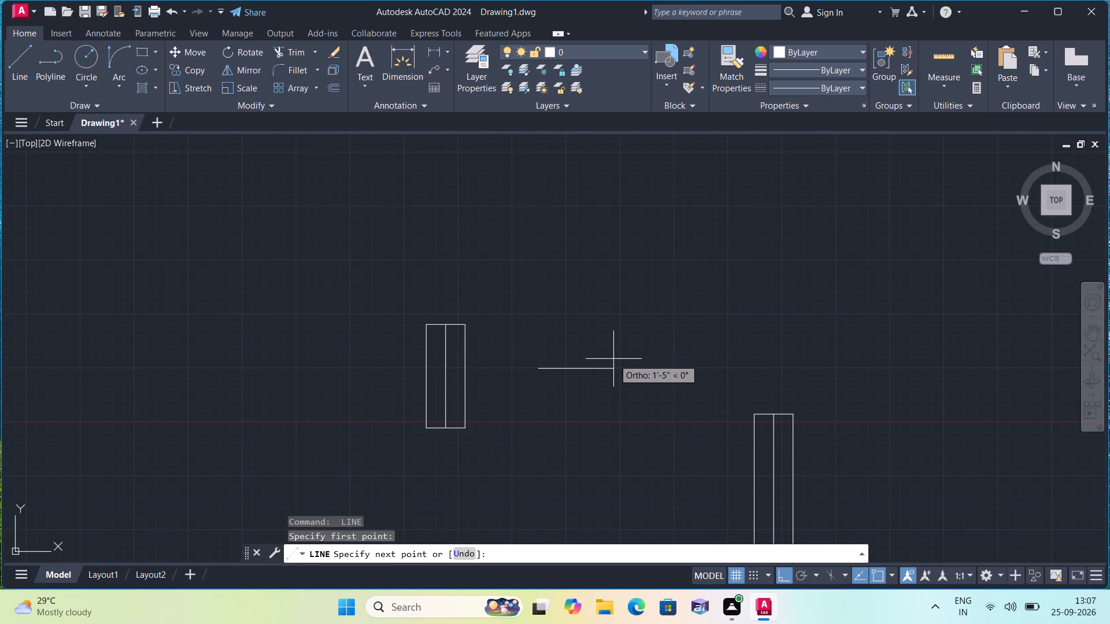
{"action": "type", "text": "2'"}
{"action": "key", "text": "space"}
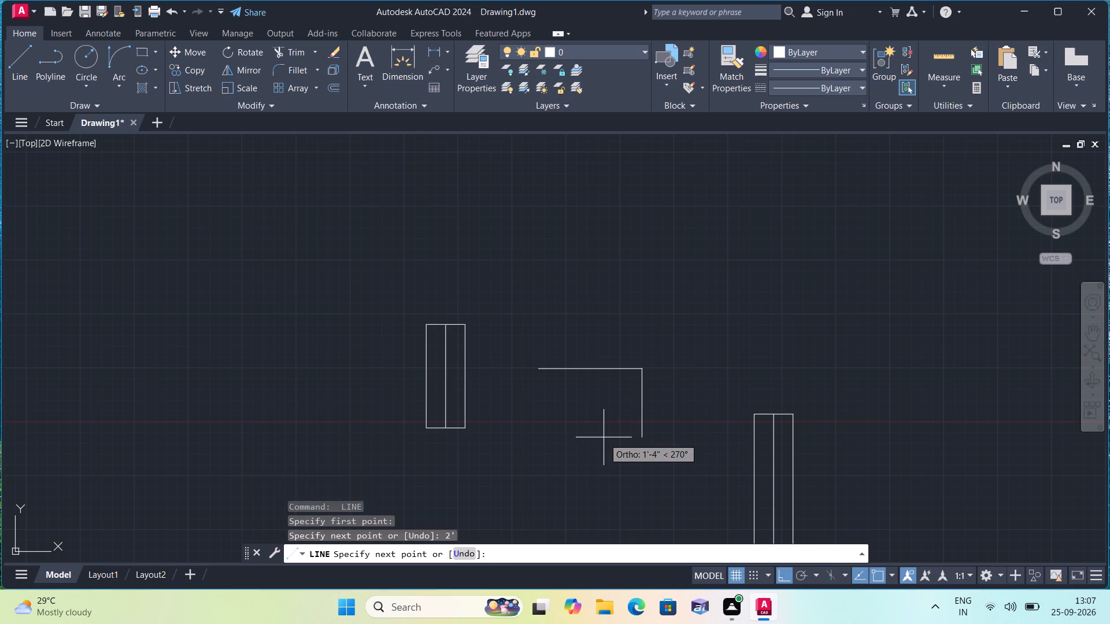
{"action": "type", "text": "9\""}
{"action": "key", "text": "space"}
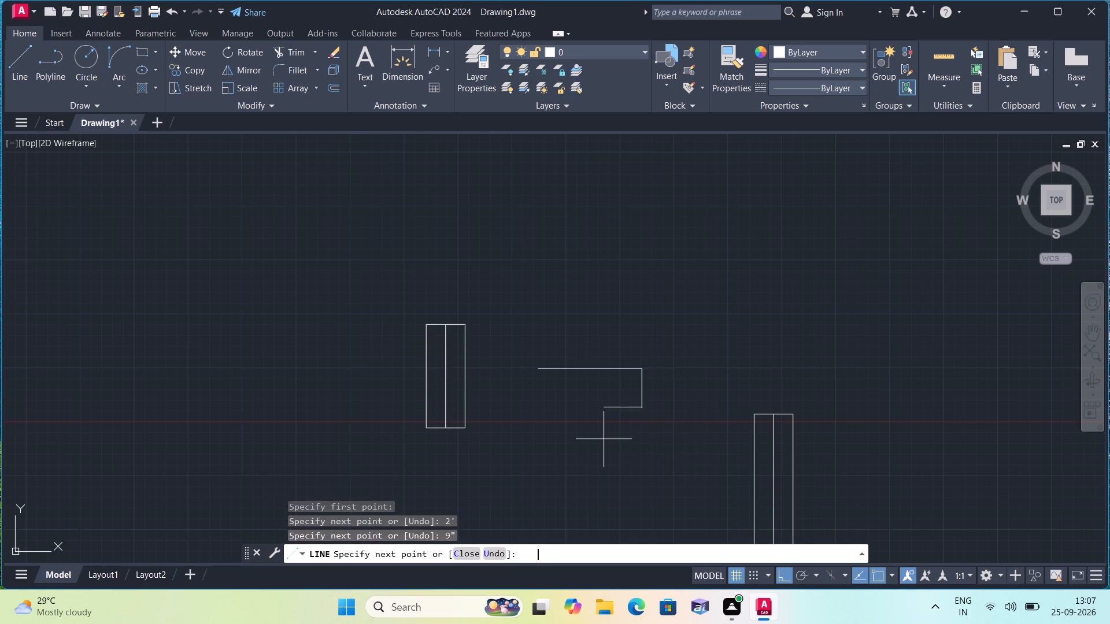
{"action": "type", "text": "2'"}
{"action": "key", "text": "space"}
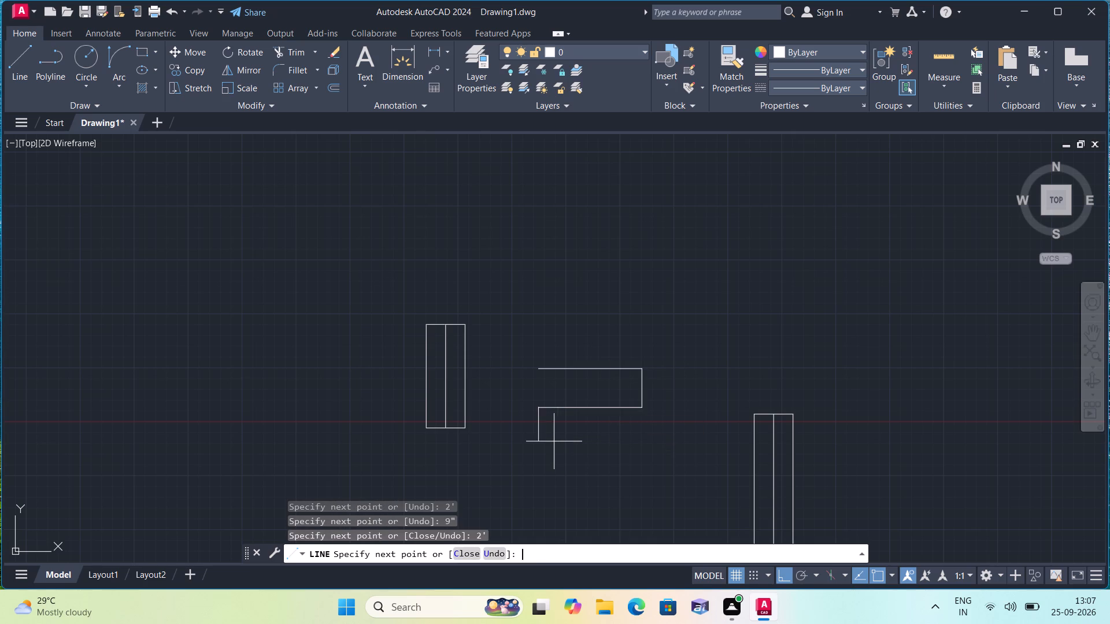
{"action": "left_click", "coordinate": [543, 369]}
{"action": "key", "text": "space"}
Draw a lengthwise centre line through the horizontal 2' rectangle, between the midpoints of its short ends.
{"action": "key", "text": "space"}
{"action": "left_click", "coordinate": [539, 392]}
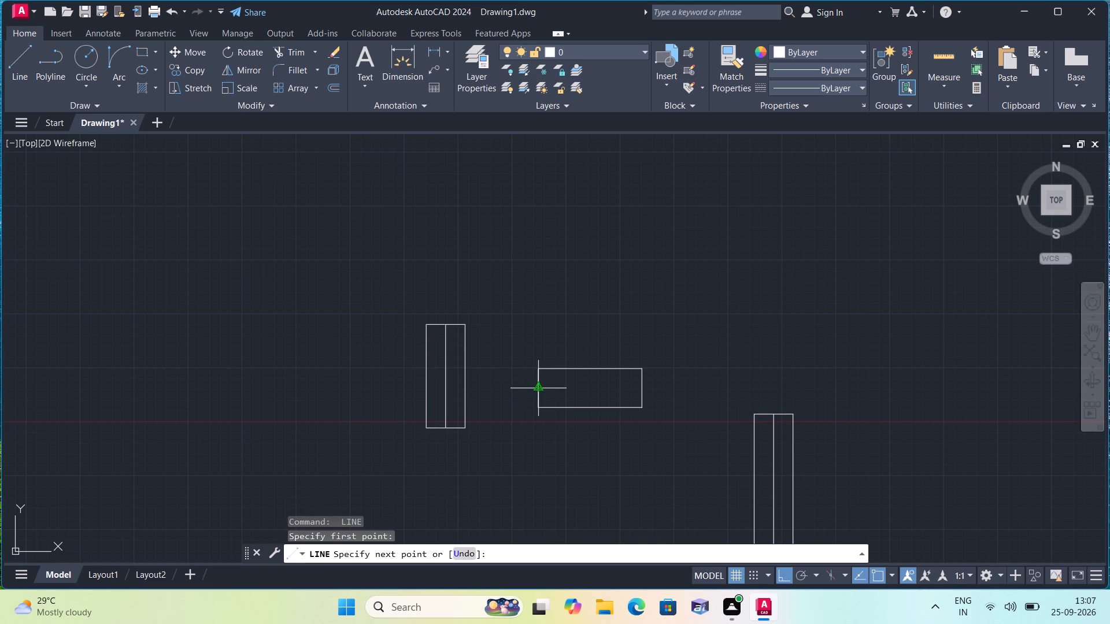
{"action": "left_click", "coordinate": [642, 386]}
{"action": "key", "text": "space"}
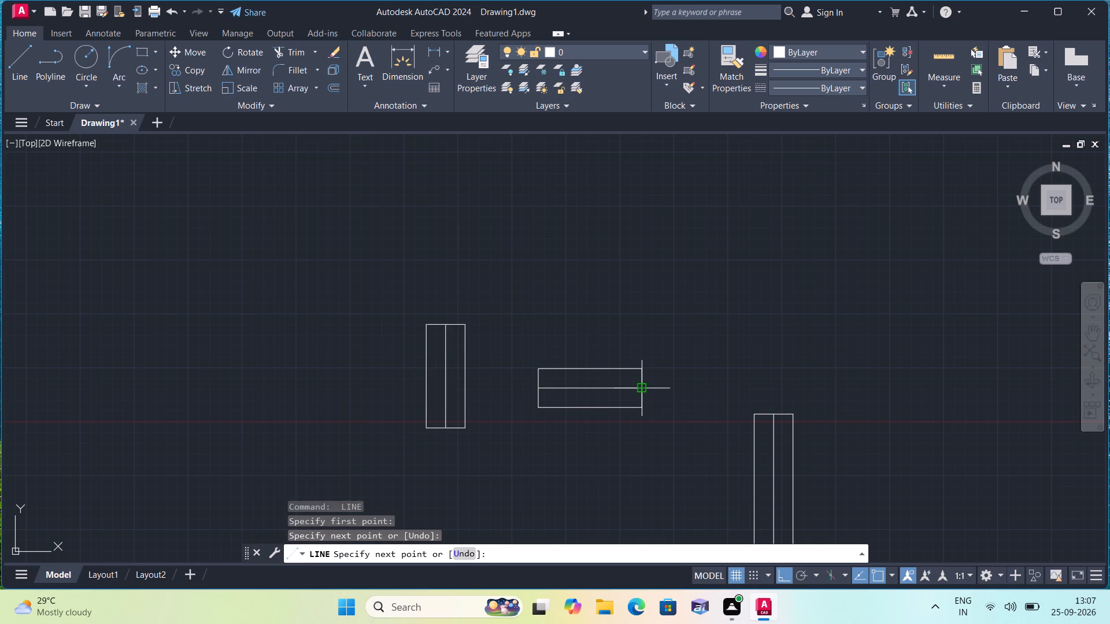
With ortho off, move the horizontal 2' window symbol into the north outer wall, above the narrow room east of the entrance door.
{"action": "key", "text": "F8"}
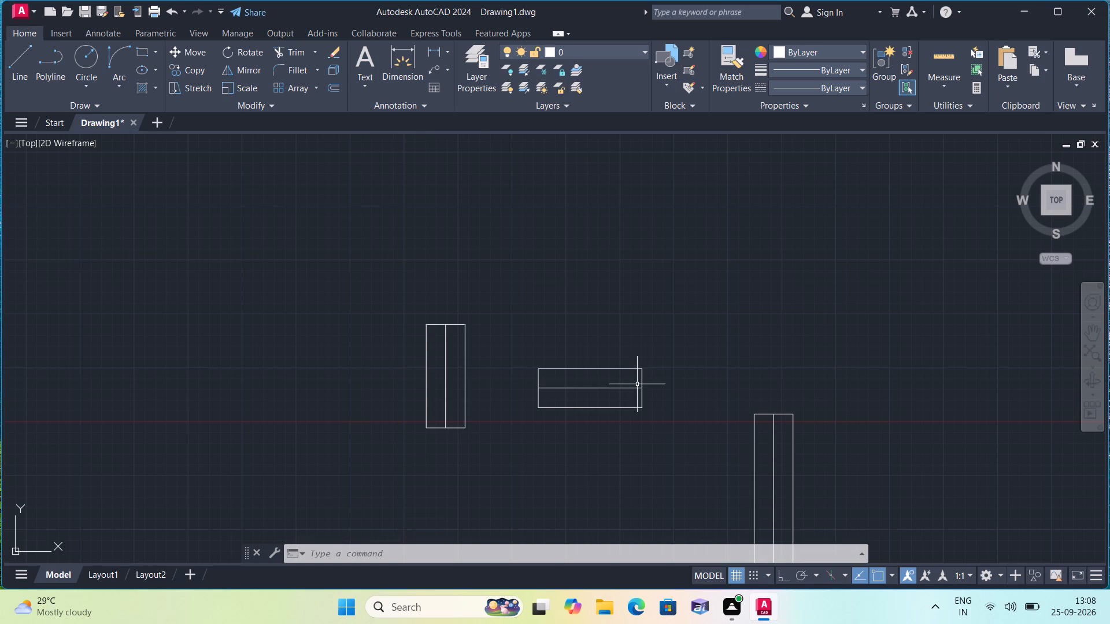
{"action": "scroll", "coordinate": [628, 347], "scroll_direction": "down", "scroll_amount": 2}
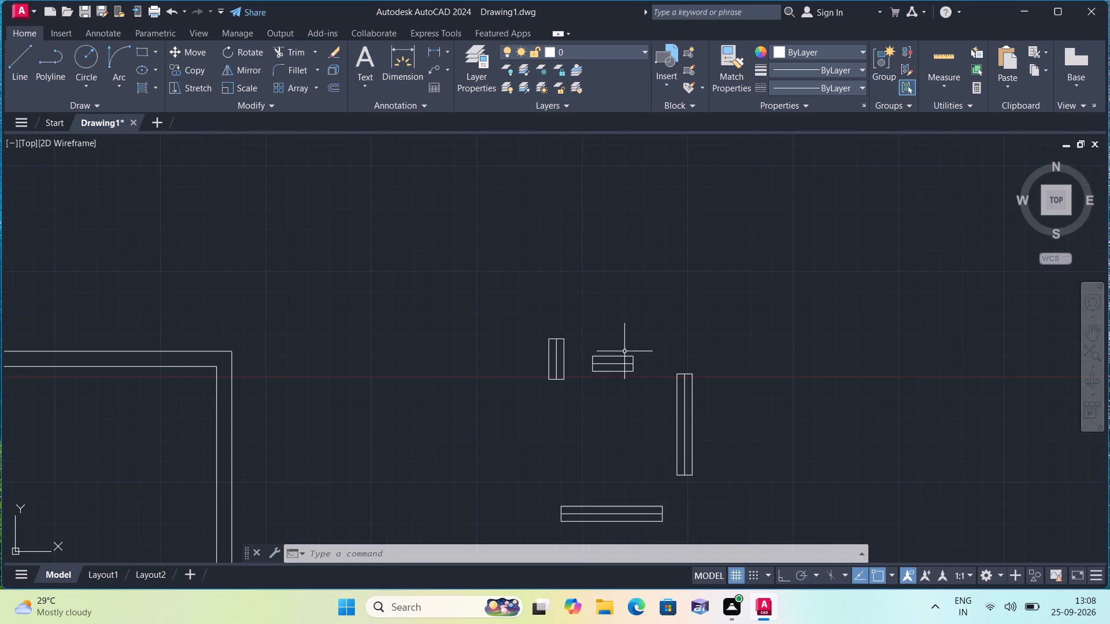
{"action": "scroll", "coordinate": [635, 413], "scroll_direction": "down", "scroll_amount": 1}
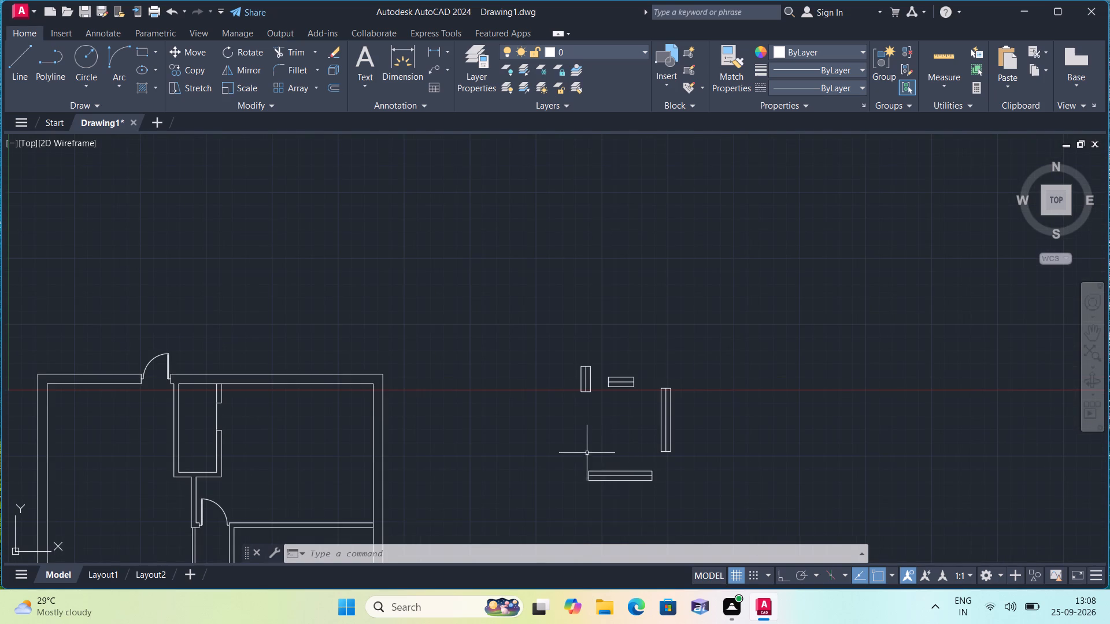
{"action": "scroll", "coordinate": [572, 452], "scroll_direction": "down", "scroll_amount": 1}
{"action": "middle_click_drag", "start_coordinate": [568, 451], "coordinate": [638, 410]}
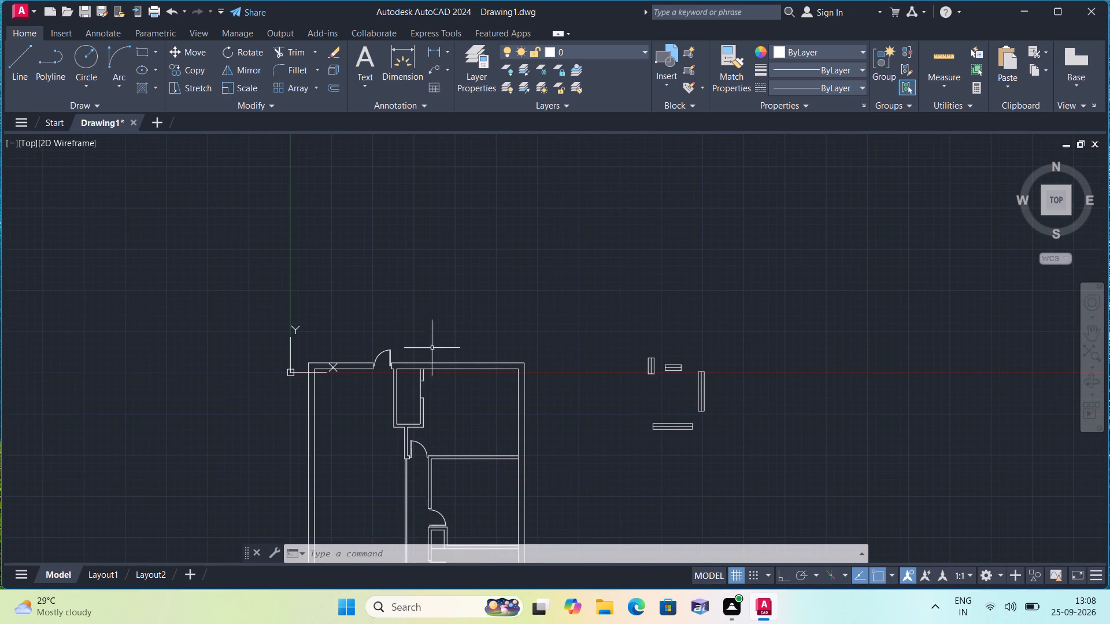
{"action": "middle_click_drag", "start_coordinate": [597, 395], "coordinate": [633, 425]}
{"action": "scroll", "coordinate": [703, 407], "scroll_direction": "up", "scroll_amount": 2}
{"action": "left_click", "coordinate": [746, 405]}
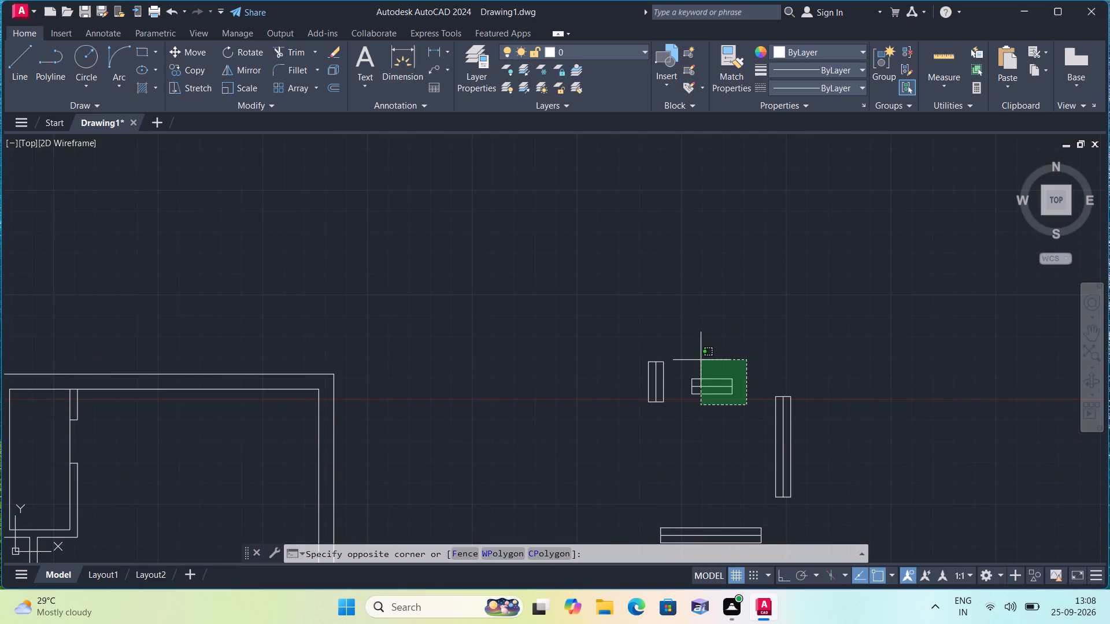
{"action": "left_click", "coordinate": [685, 351]}
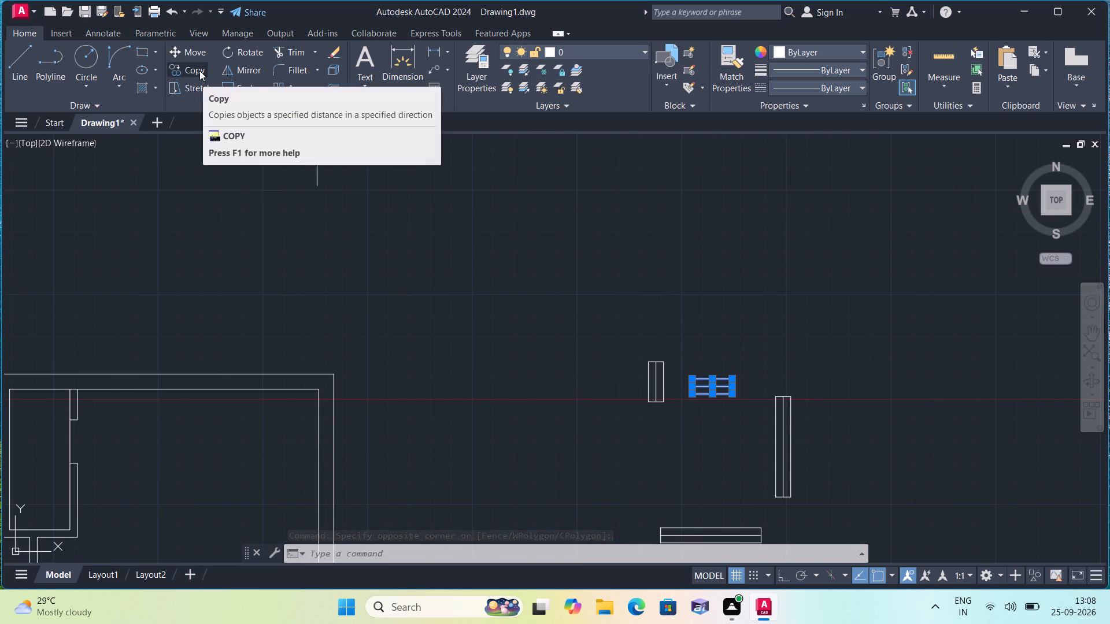
{"action": "left_click", "coordinate": [206, 49]}
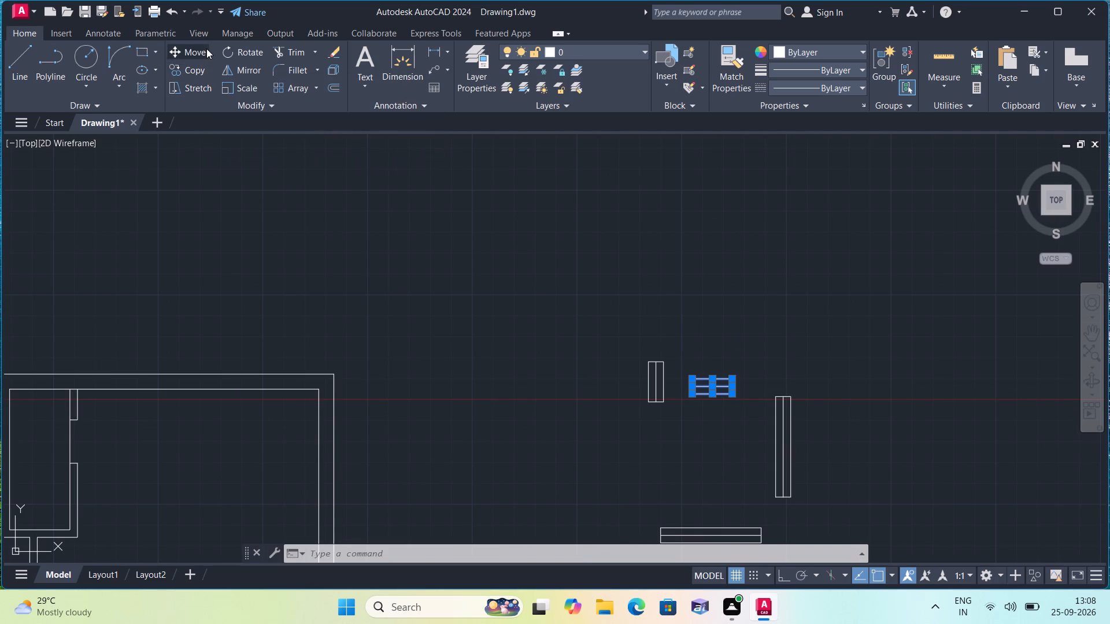
{"action": "left_click", "coordinate": [710, 396]}
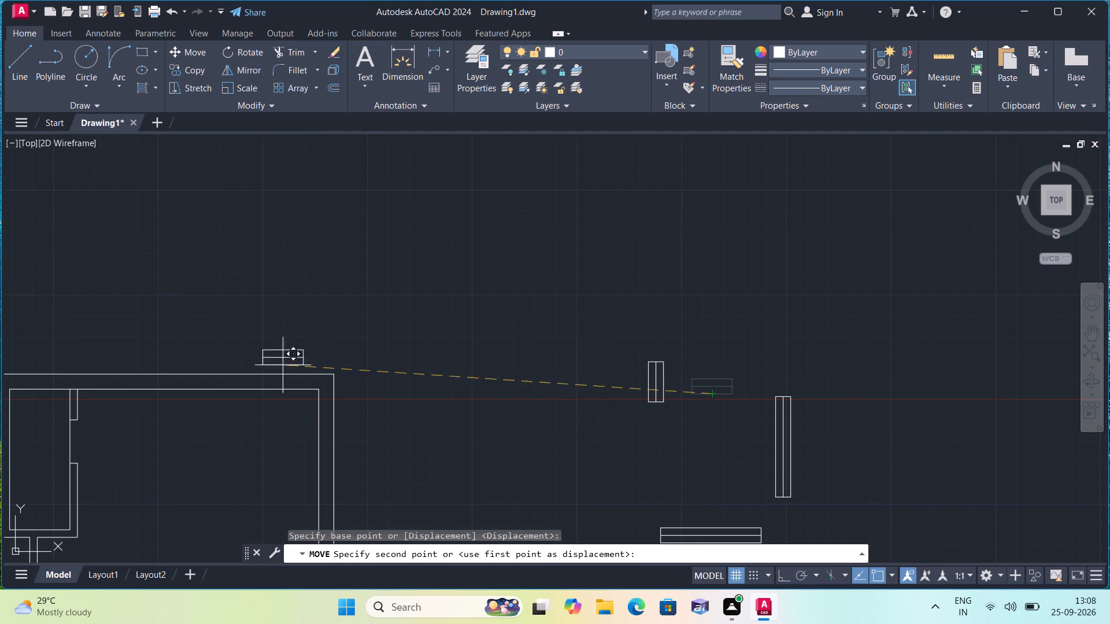
{"action": "middle_click_drag", "start_coordinate": [143, 445], "coordinate": [321, 411]}
{"action": "scroll", "coordinate": [230, 367], "scroll_direction": "up", "scroll_amount": 1}
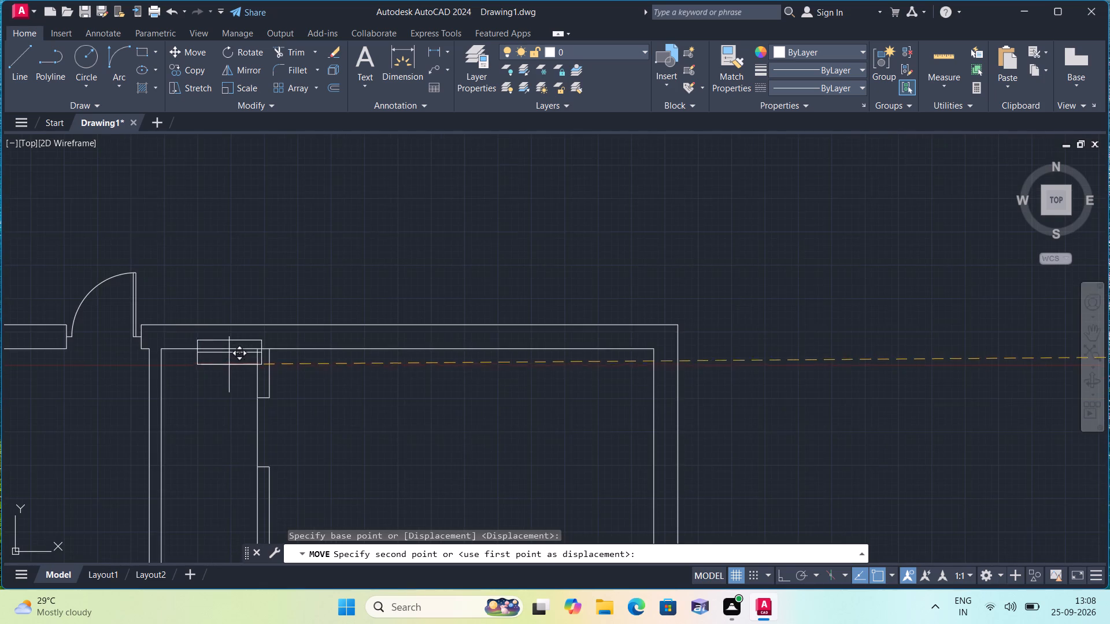
{"action": "scroll", "coordinate": [228, 363], "scroll_direction": "up", "scroll_amount": 1}
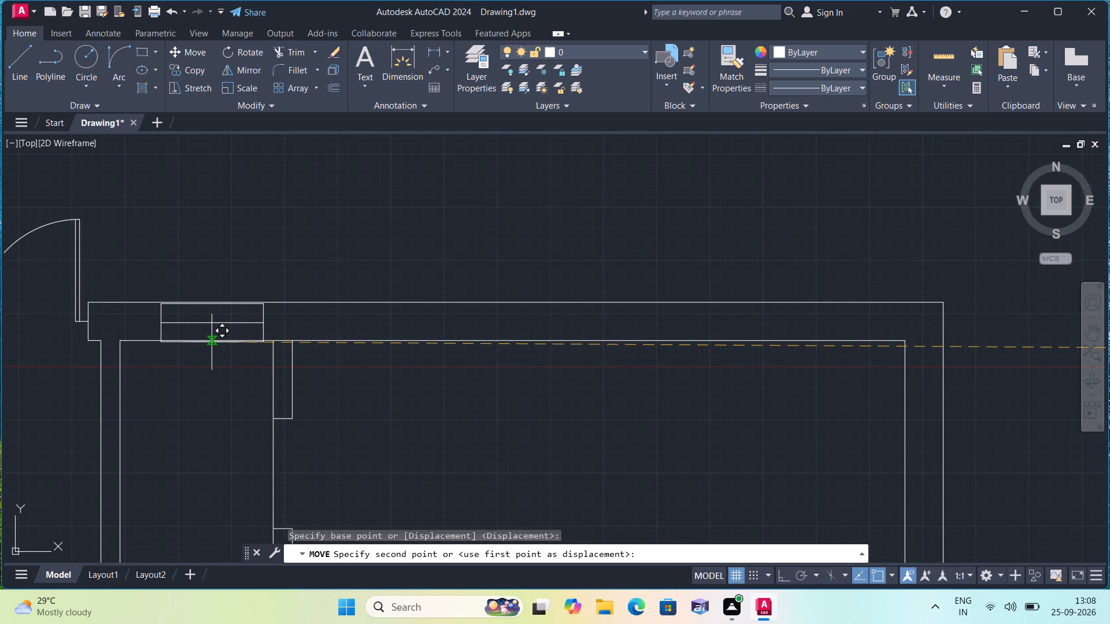
{"action": "left_click", "coordinate": [210, 341]}
Move the upright 2' window symbol by its west edge's midpoint into the east outer wall, at the small room below the middle room.
{"action": "scroll", "coordinate": [330, 346], "scroll_direction": "down", "scroll_amount": 1}
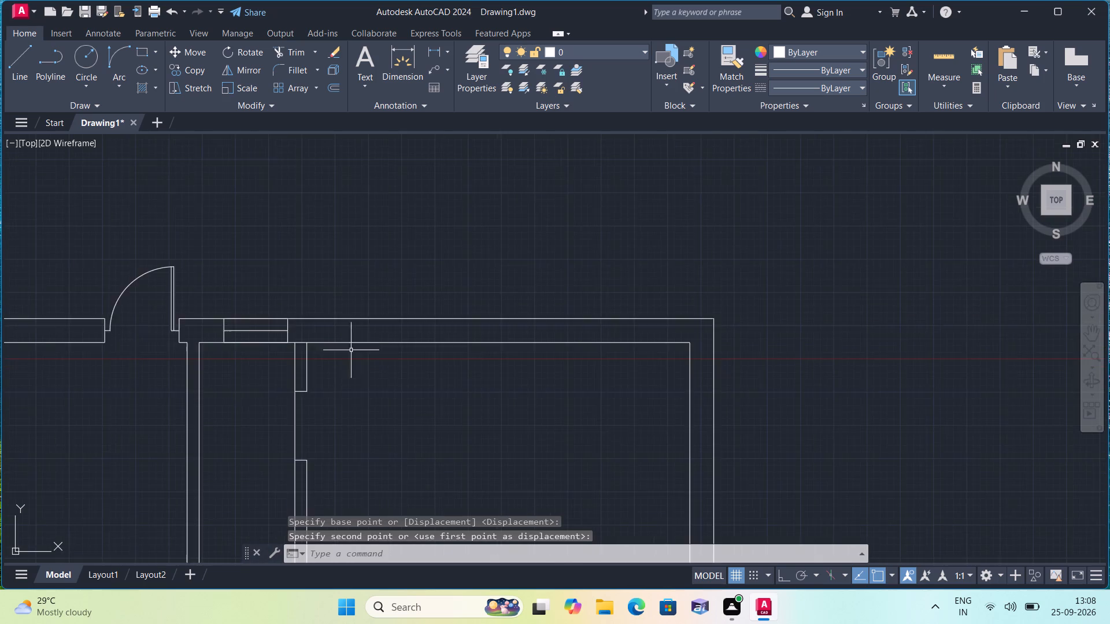
{"action": "scroll", "coordinate": [369, 356], "scroll_direction": "down", "scroll_amount": 1}
{"action": "scroll", "coordinate": [465, 374], "scroll_direction": "down", "scroll_amount": 1}
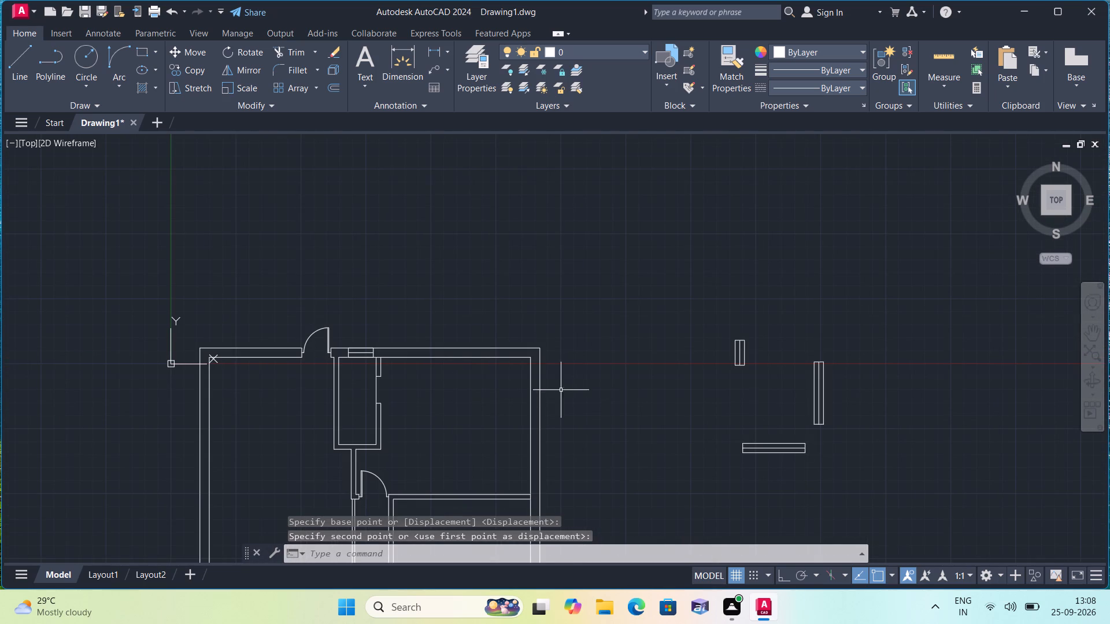
{"action": "scroll", "coordinate": [732, 386], "scroll_direction": "up", "scroll_amount": 1}
{"action": "left_click_drag", "start_coordinate": [772, 378], "coordinate": [764, 361]}
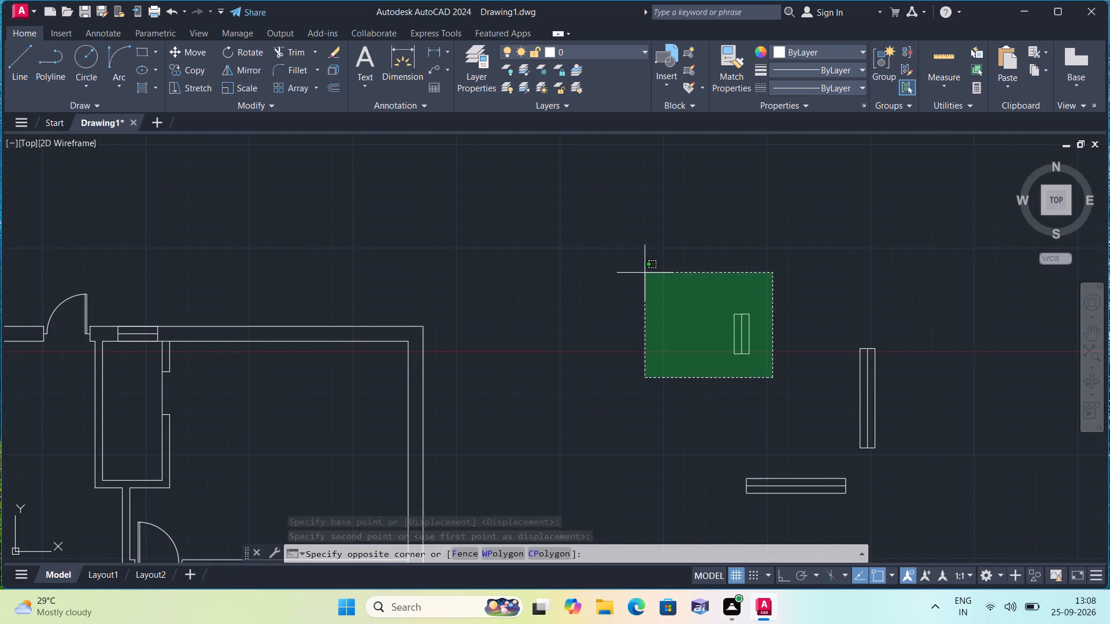
{"action": "left_click", "coordinate": [638, 262]}
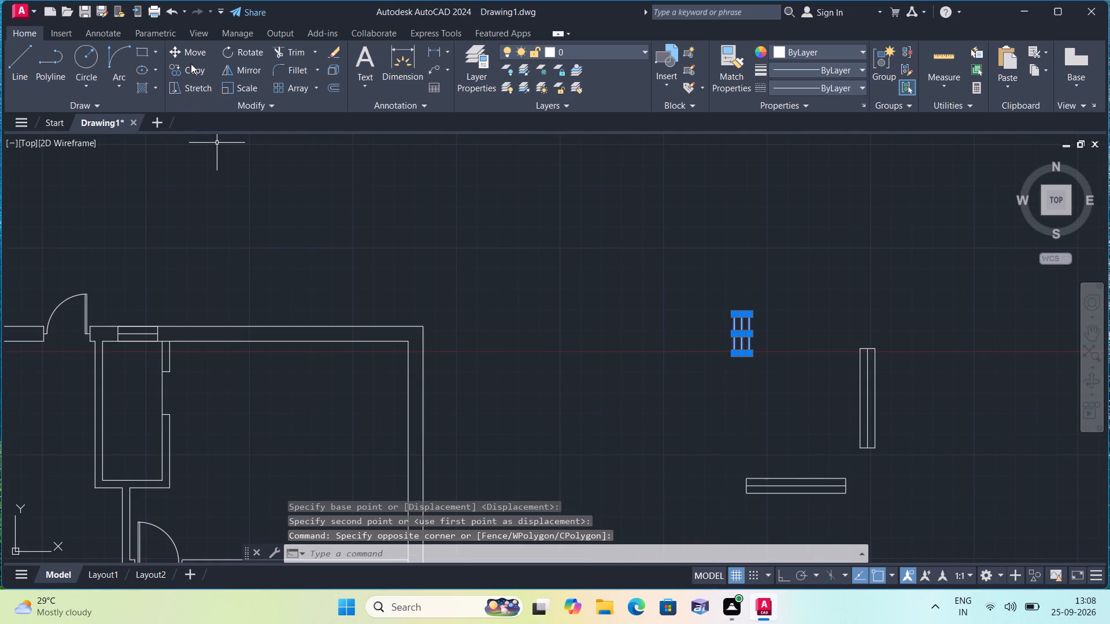
{"action": "left_click", "coordinate": [196, 51]}
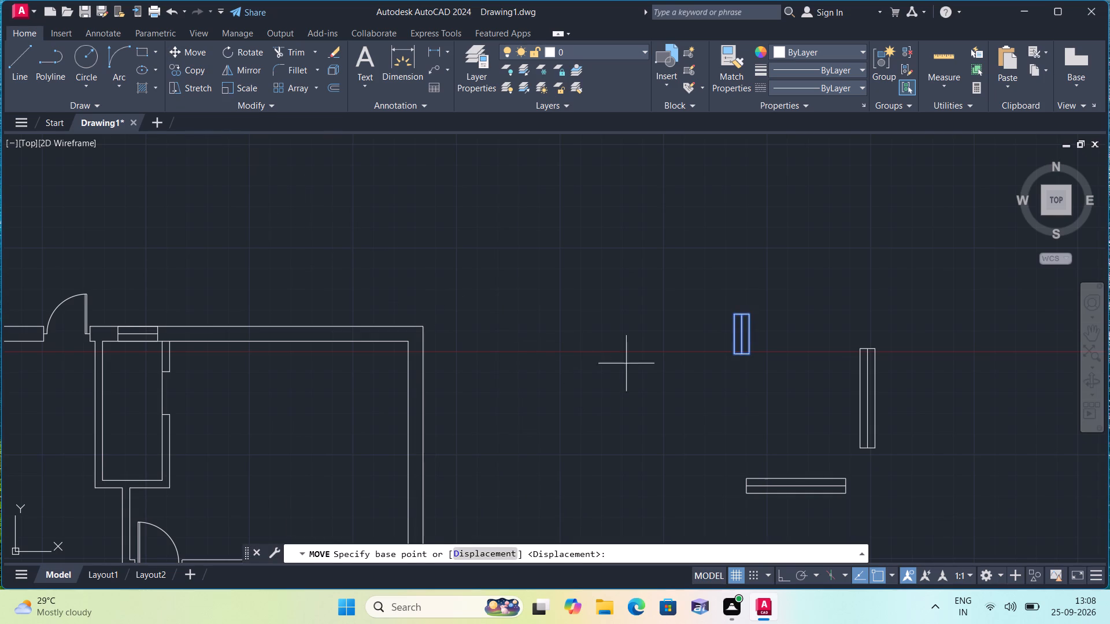
{"action": "left_click", "coordinate": [733, 334]}
{"action": "scroll", "coordinate": [641, 403], "scroll_direction": "down", "scroll_amount": 2}
{"action": "middle_click_drag", "start_coordinate": [592, 354], "coordinate": [589, 269]}
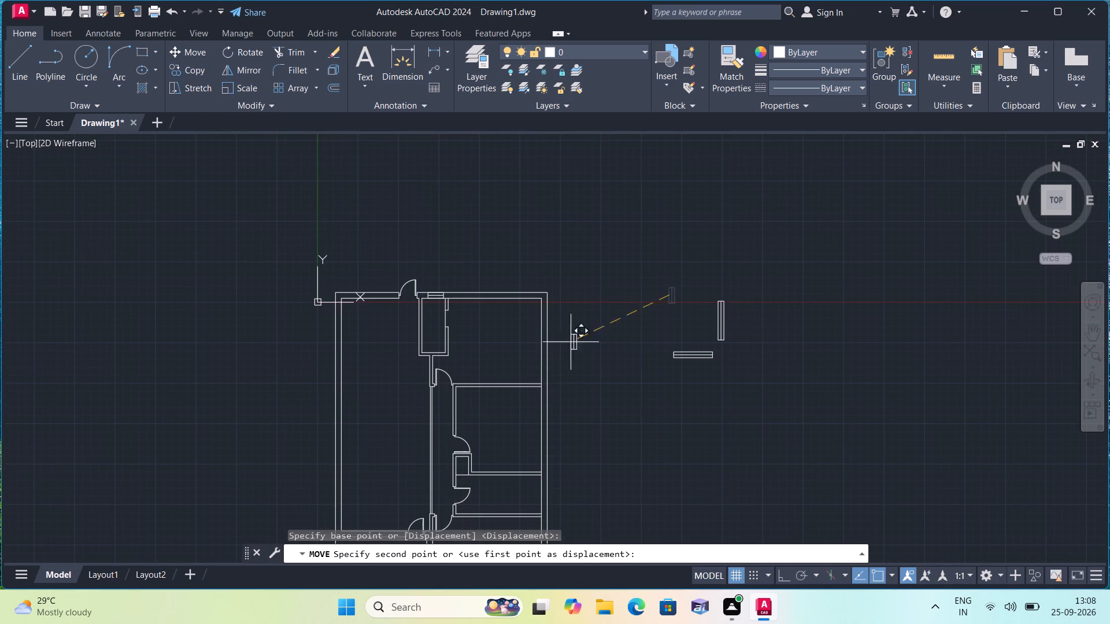
{"action": "scroll", "coordinate": [532, 508], "scroll_direction": "up", "scroll_amount": 2}
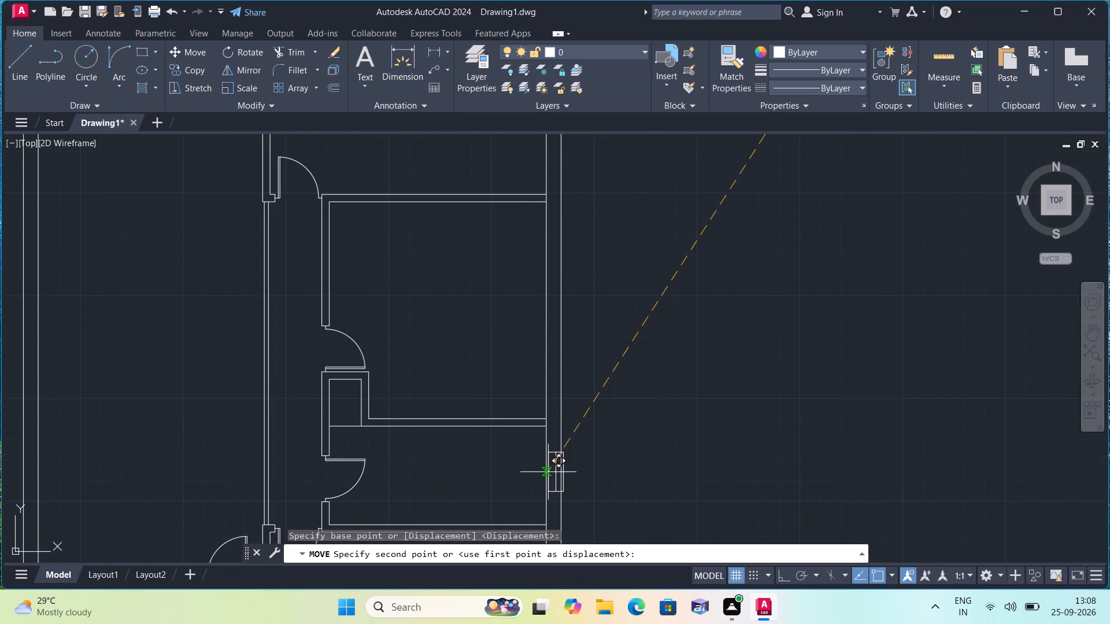
{"action": "scroll", "coordinate": [546, 475], "scroll_direction": "up", "scroll_amount": 2}
{"action": "left_click", "coordinate": [539, 462]}
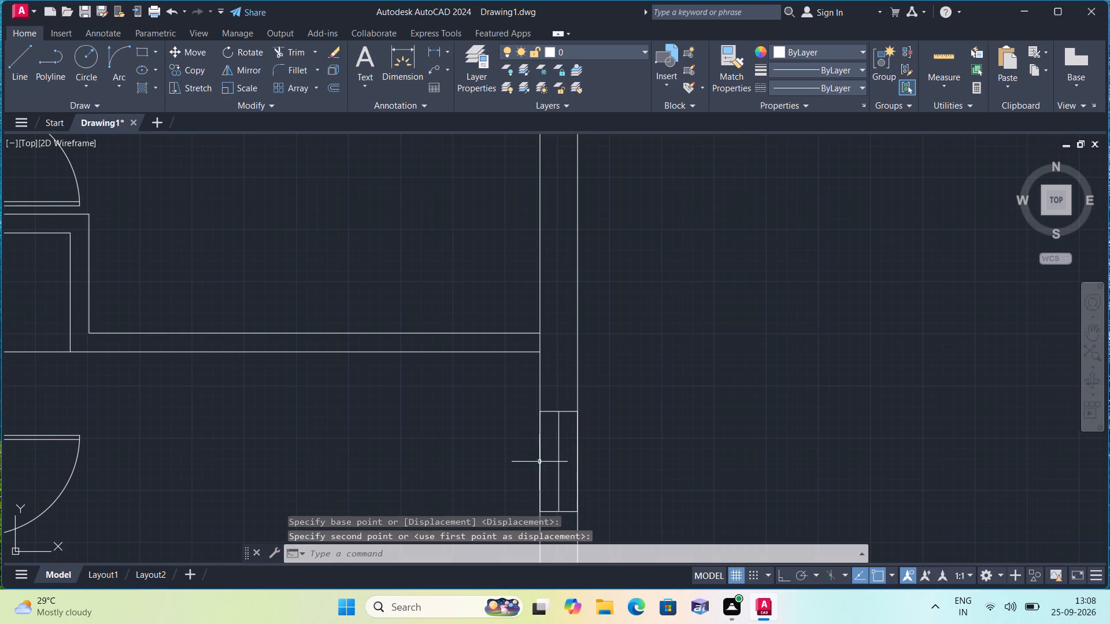
Copy the horizontal 5' window symbol by its upper edge's midpoint into the south outer wall of the south-east room.
{"action": "scroll", "coordinate": [632, 377], "scroll_direction": "down", "scroll_amount": 3}
{"action": "scroll", "coordinate": [679, 357], "scroll_direction": "down", "scroll_amount": 1}
{"action": "middle_click_drag", "start_coordinate": [689, 354], "coordinate": [650, 414]}
{"action": "scroll", "coordinate": [650, 422], "scroll_direction": "down", "scroll_amount": 1}
{"action": "scroll", "coordinate": [705, 375], "scroll_direction": "up", "scroll_amount": 2}
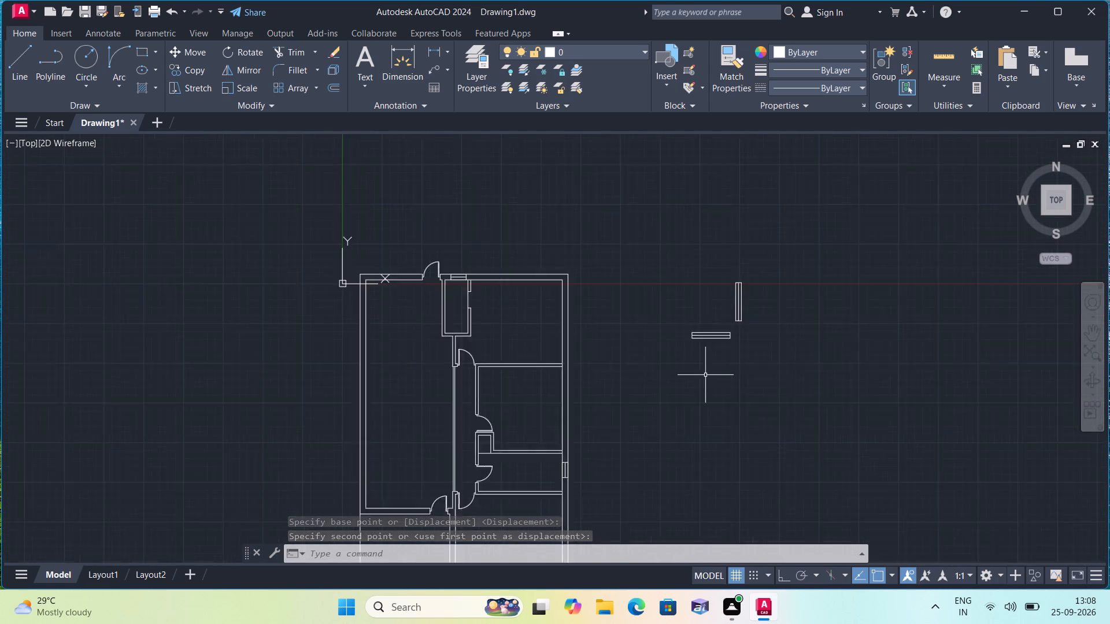
{"action": "left_click", "coordinate": [705, 375]}
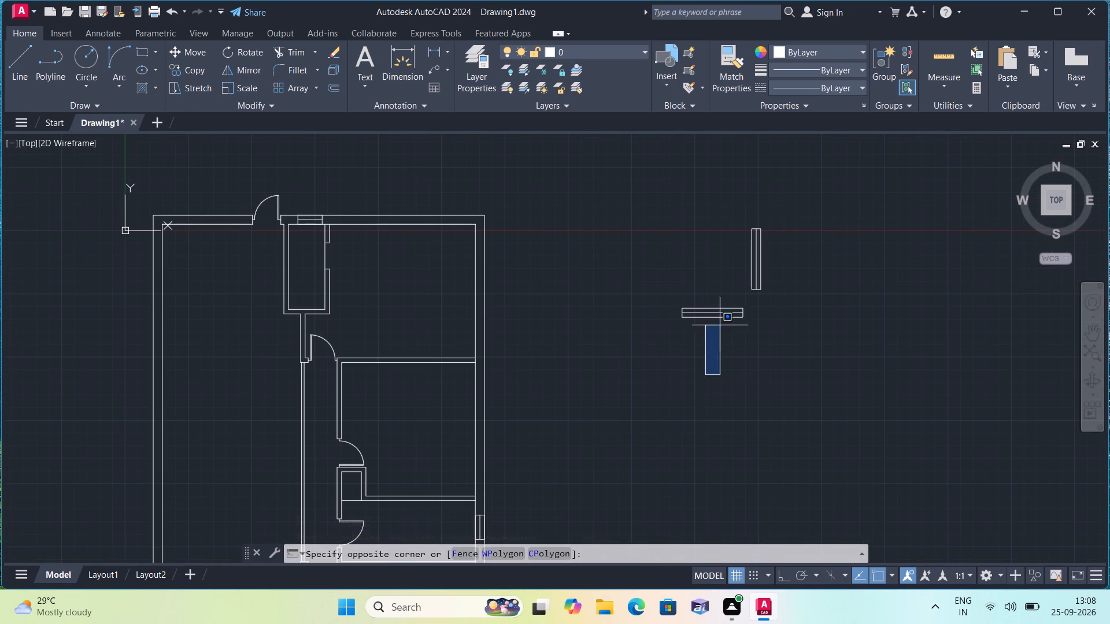
{"action": "left_click", "coordinate": [657, 268]}
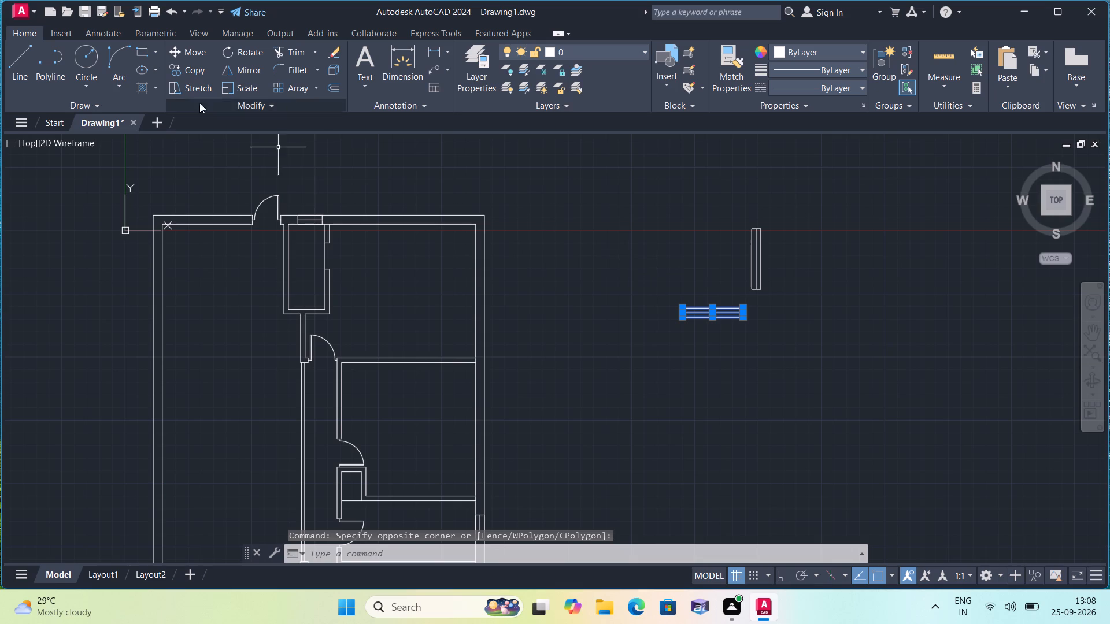
{"action": "left_click", "coordinate": [194, 71]}
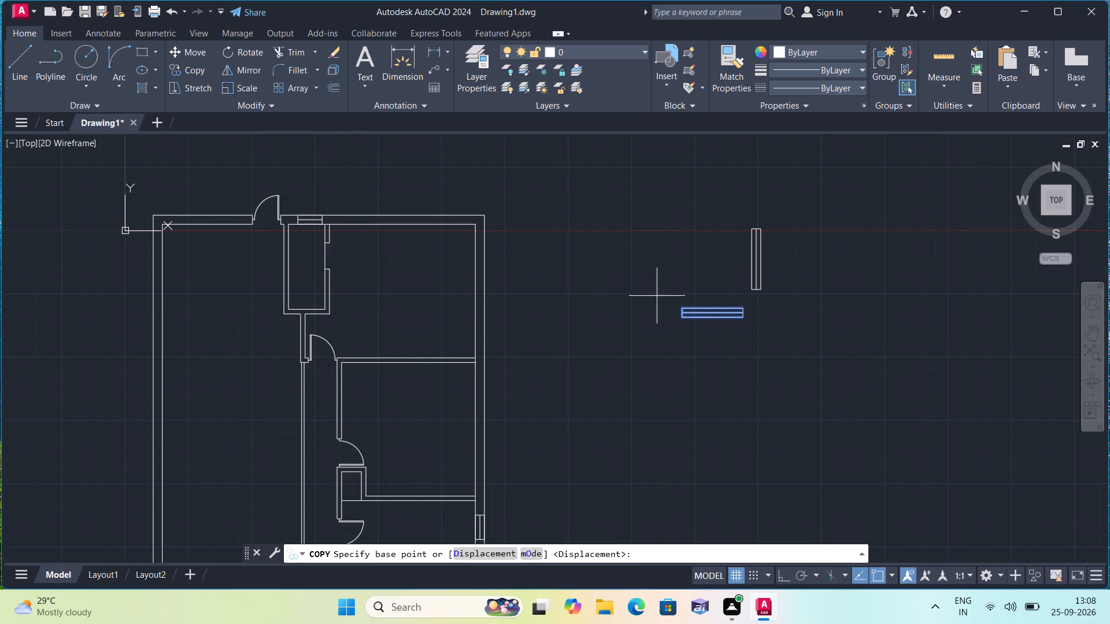
{"action": "left_click", "coordinate": [713, 307]}
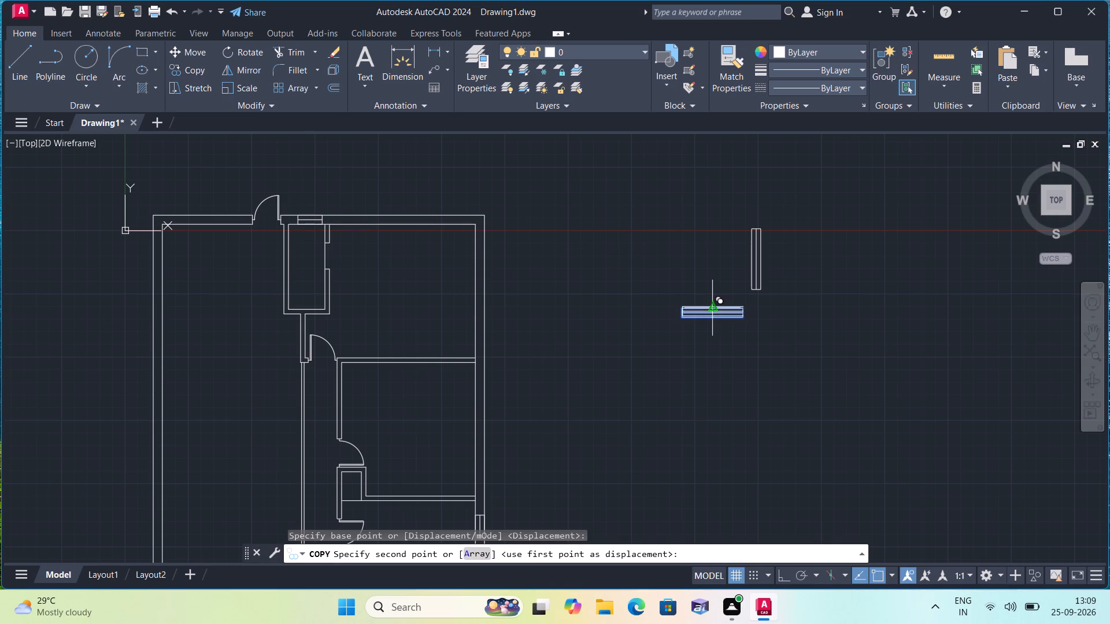
{"action": "scroll", "coordinate": [672, 329], "scroll_direction": "down", "scroll_amount": 1}
{"action": "middle_click_drag", "start_coordinate": [638, 387], "coordinate": [631, 190]}
{"action": "scroll", "coordinate": [624, 289], "scroll_direction": "down", "scroll_amount": 1}
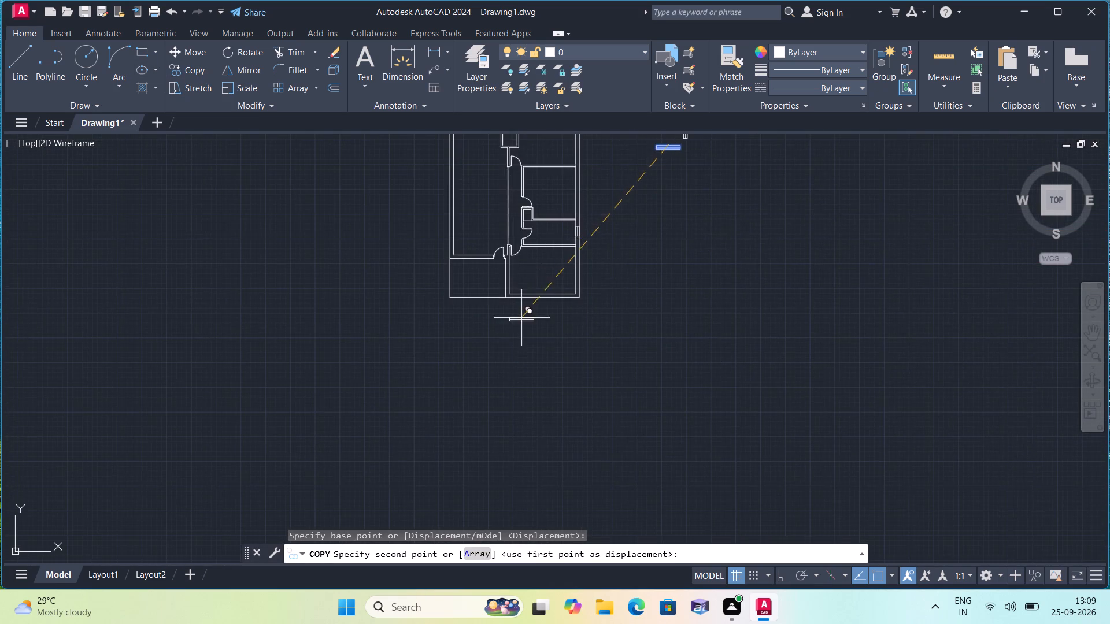
{"action": "scroll", "coordinate": [523, 311], "scroll_direction": "up", "scroll_amount": 2}
{"action": "scroll", "coordinate": [555, 269], "scroll_direction": "up", "scroll_amount": 2}
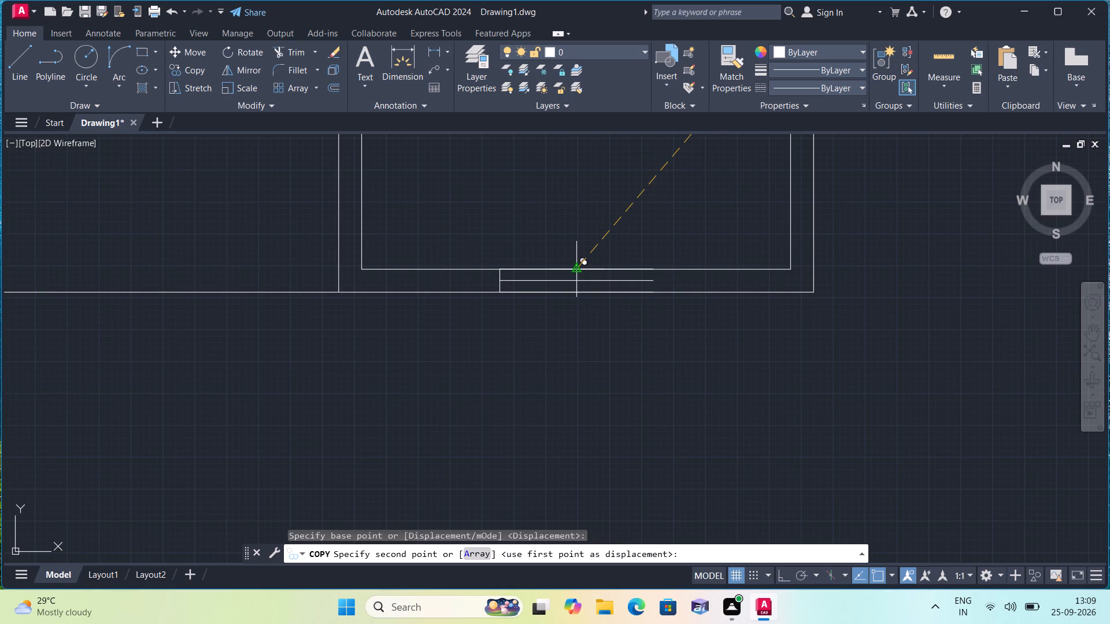
{"action": "left_click", "coordinate": [572, 269]}
Place another copy of the horizontal 5' window in the south wall of the large west room, west of its door.
{"action": "scroll", "coordinate": [240, 248], "scroll_direction": "down", "scroll_amount": 1}
{"action": "middle_click_drag", "start_coordinate": [239, 251], "coordinate": [381, 475]}
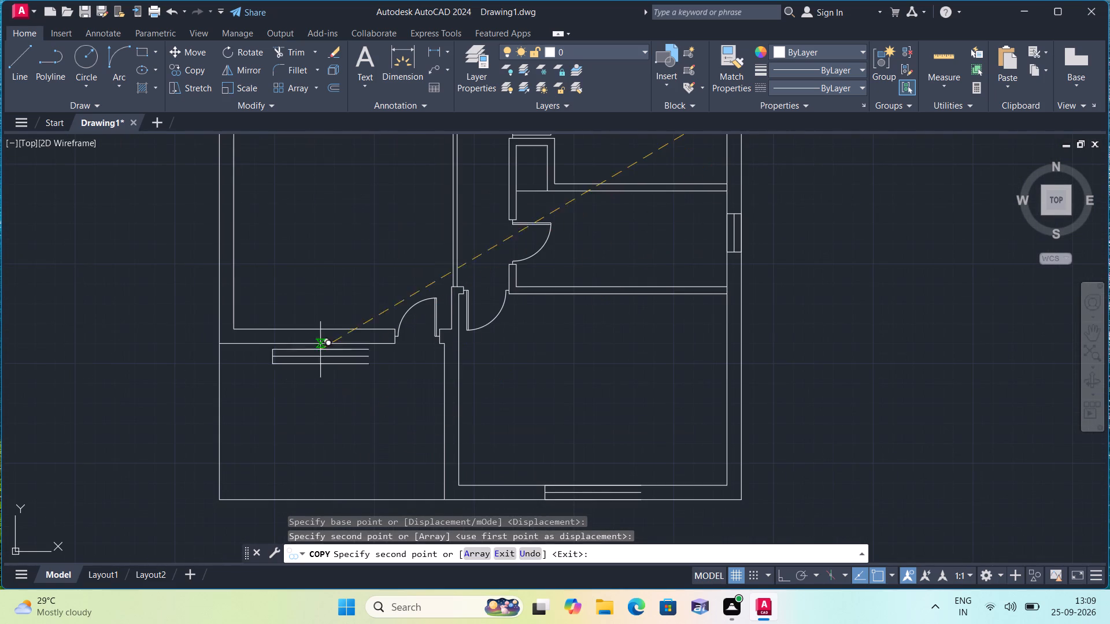
{"action": "left_click", "coordinate": [318, 331]}
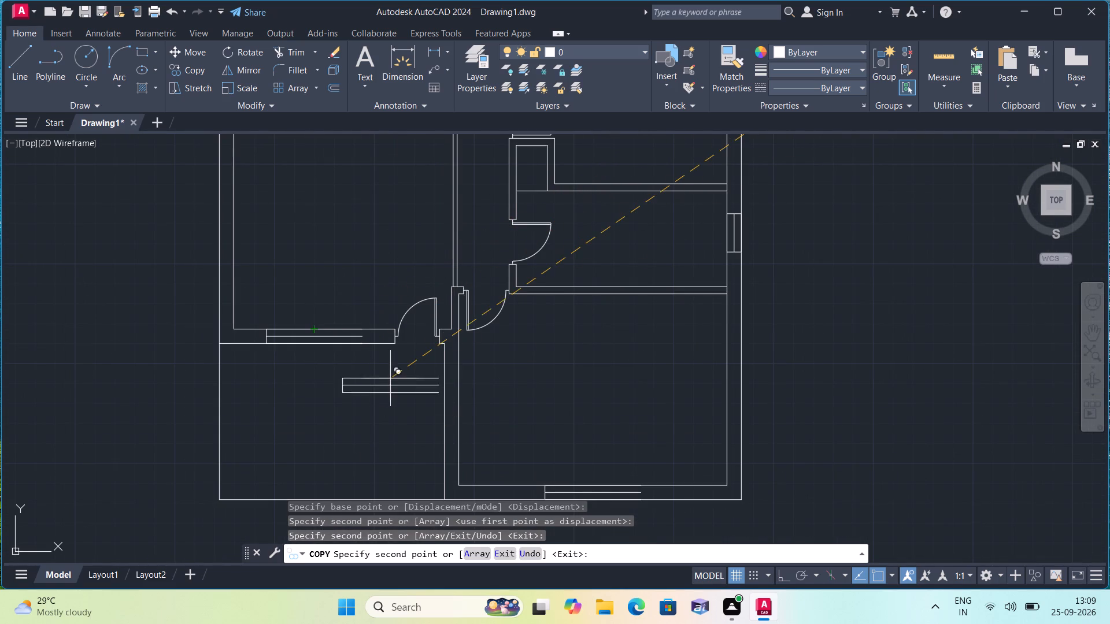
{"action": "key", "text": "Escape"}
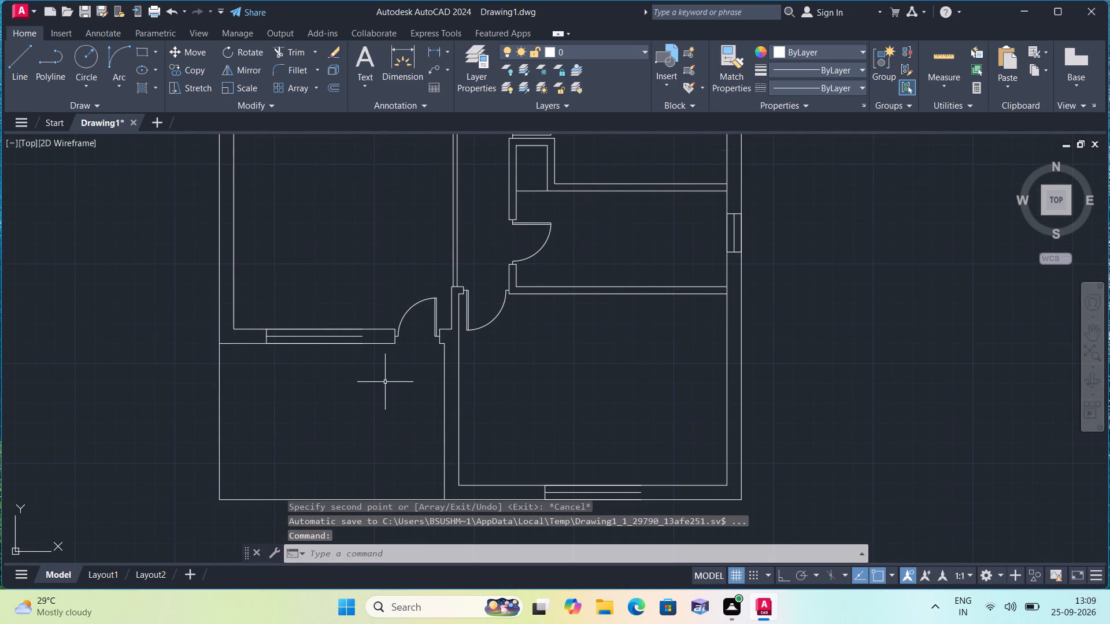
Copy the horizontal 5' window by its lower edge's midpoint into the north outer wall, at the north-east room and west of the entrance door.
{"action": "scroll", "coordinate": [368, 403], "scroll_direction": "down", "scroll_amount": 2}
{"action": "middle_click_drag", "start_coordinate": [533, 315], "coordinate": [570, 471]}
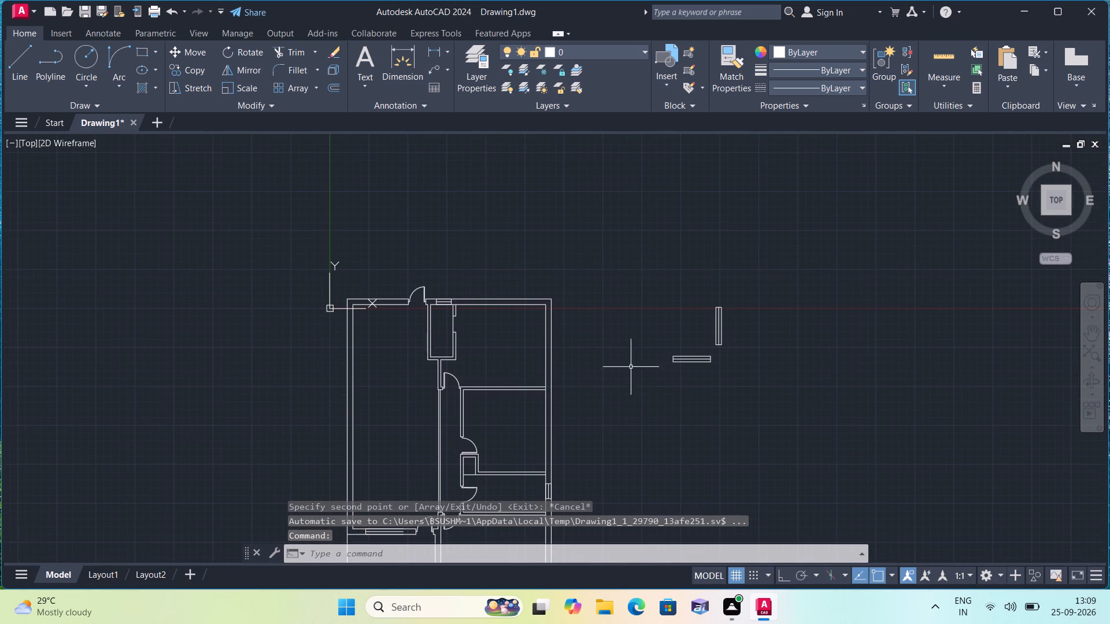
{"action": "left_click", "coordinate": [635, 345]}
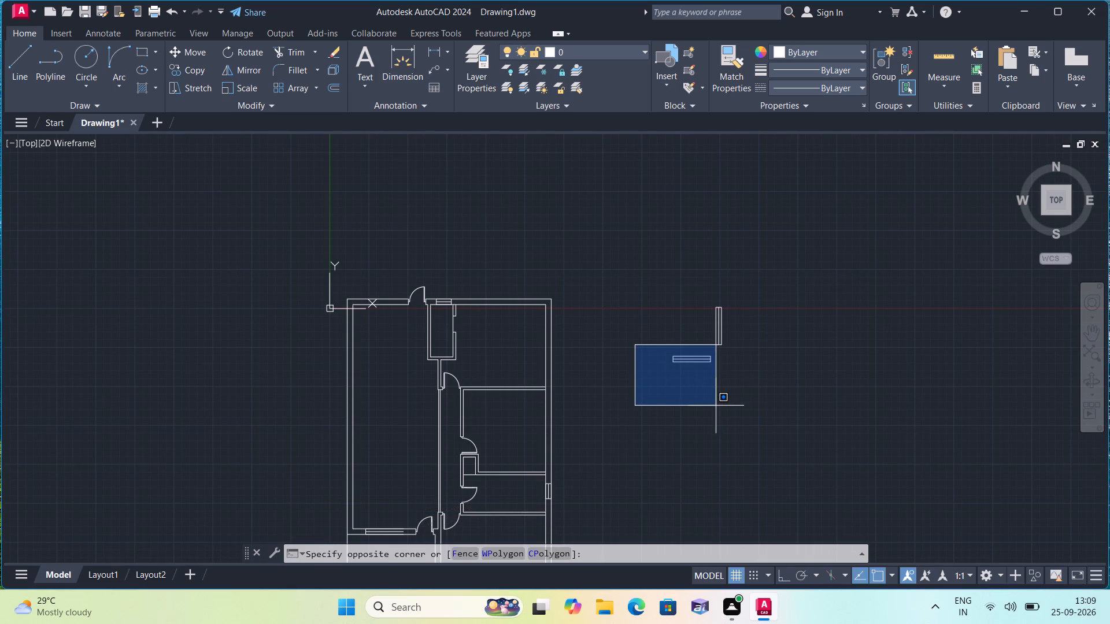
{"action": "left_click", "coordinate": [716, 406]}
{"action": "left_click", "coordinate": [199, 67]}
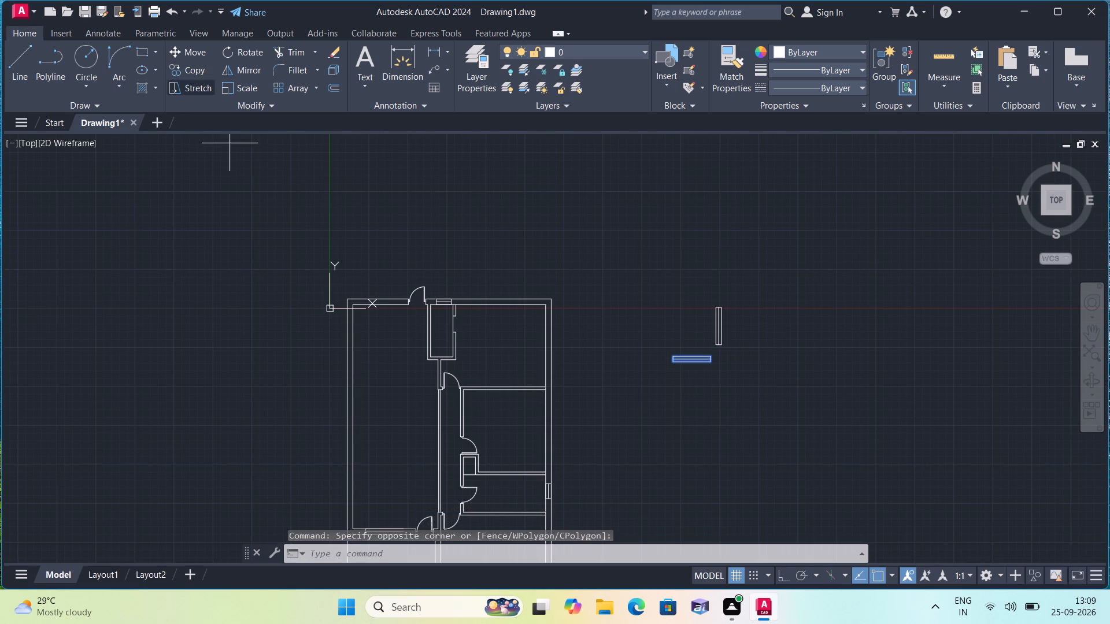
{"action": "left_click", "coordinate": [689, 364]}
{"action": "scroll", "coordinate": [484, 309], "scroll_direction": "up", "scroll_amount": 2}
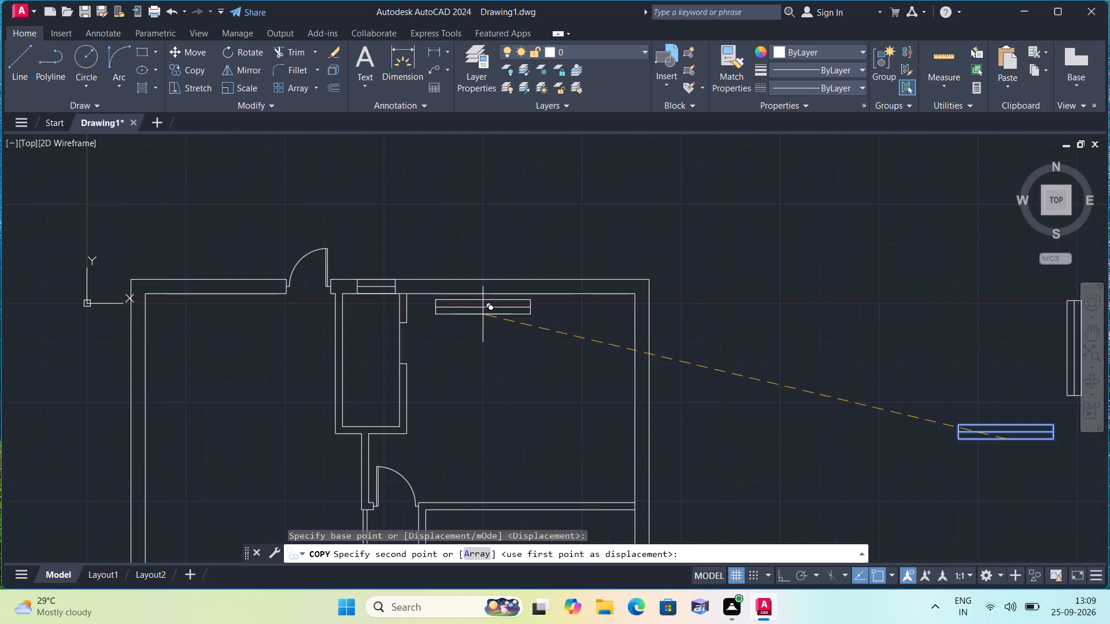
{"action": "left_click", "coordinate": [517, 294]}
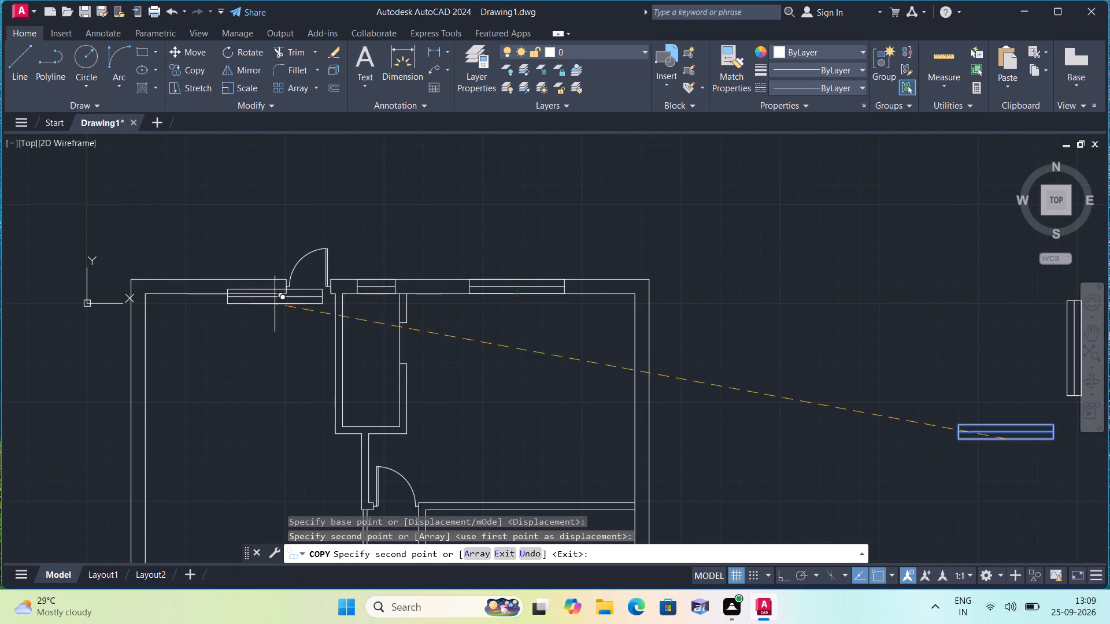
{"action": "left_click", "coordinate": [213, 292]}
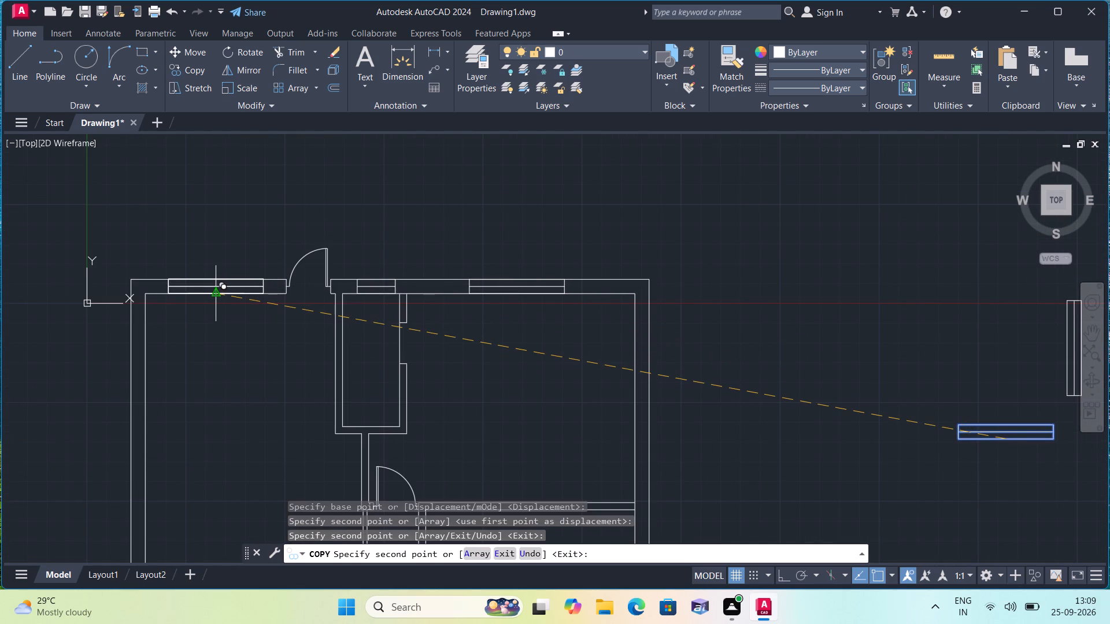
{"action": "key", "text": "Escape"}
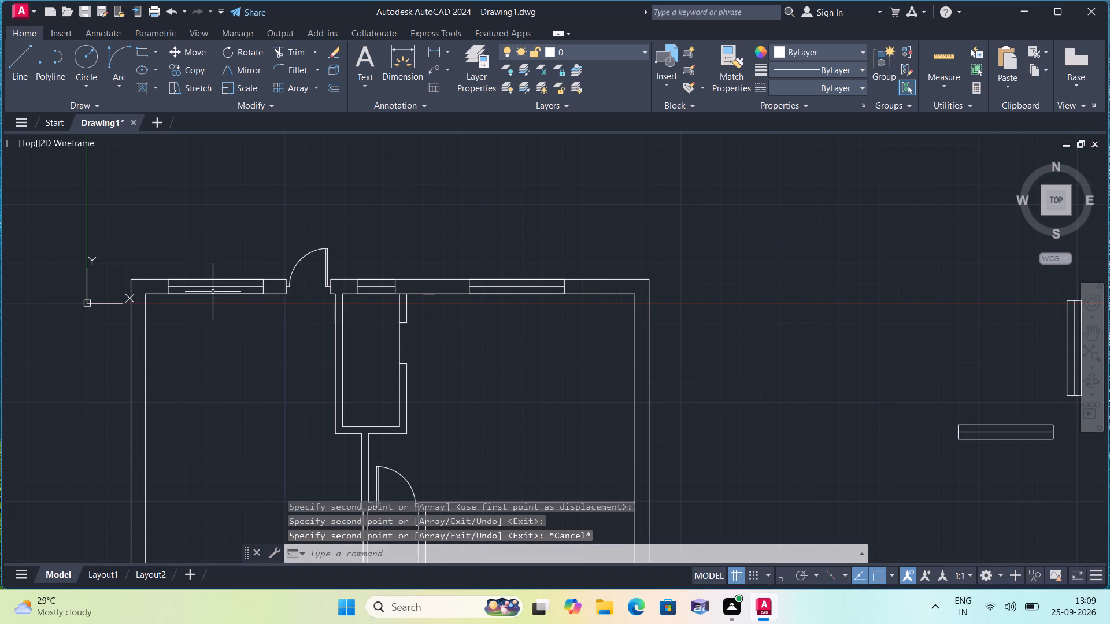
Copy the upright 5' window symbol by its west edge's midpoint into the east outer wall of the north-east room.
{"action": "scroll", "coordinate": [205, 323], "scroll_direction": "down", "scroll_amount": 1}
{"action": "left_click", "coordinate": [709, 279]}
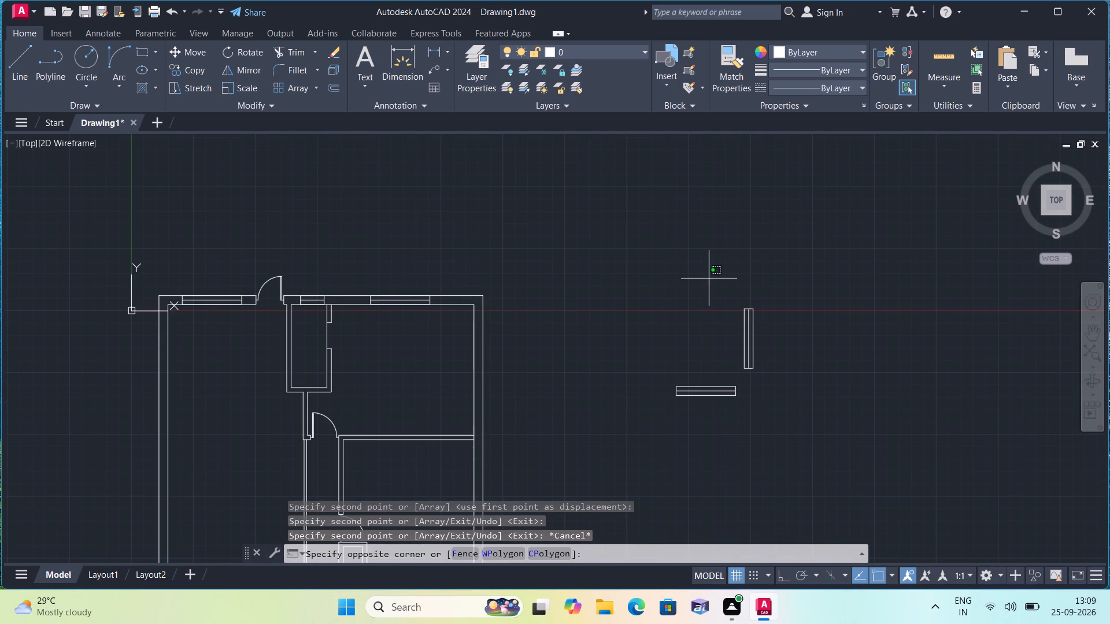
{"action": "scroll", "coordinate": [783, 363], "scroll_direction": "up", "scroll_amount": 2}
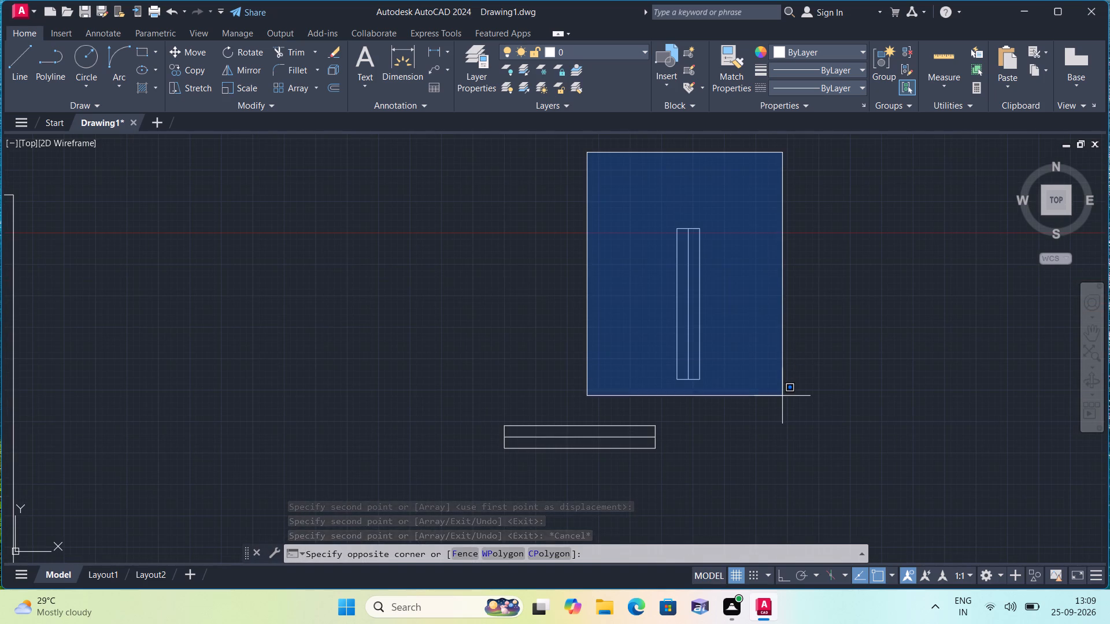
{"action": "left_click", "coordinate": [782, 397]}
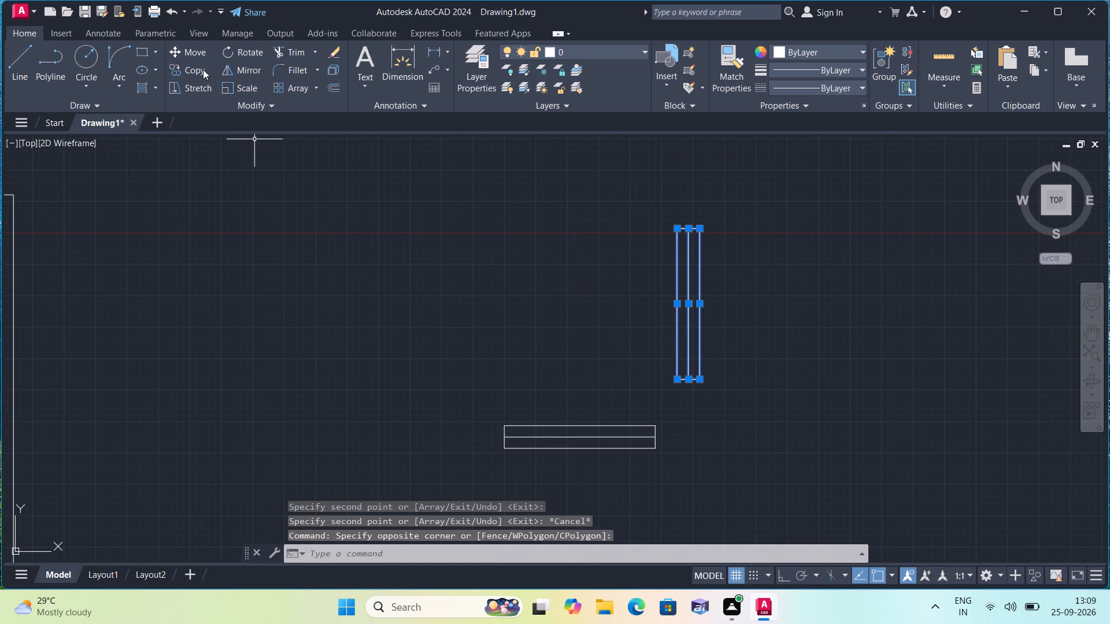
{"action": "left_click", "coordinate": [203, 69]}
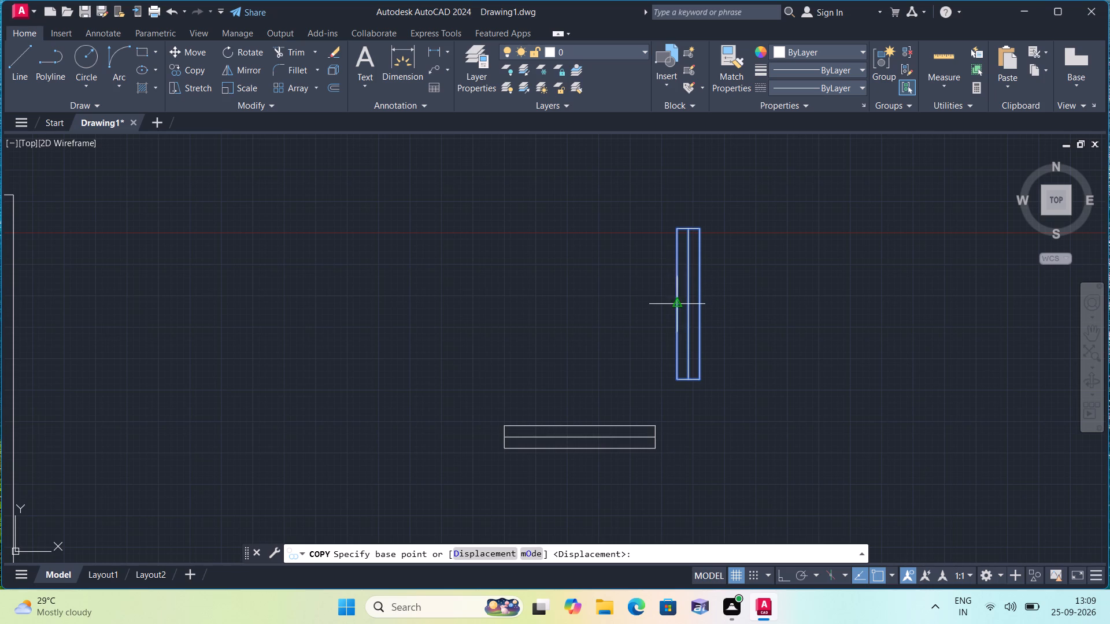
{"action": "left_click", "coordinate": [675, 303]}
{"action": "scroll", "coordinate": [561, 321], "scroll_direction": "down", "scroll_amount": 1}
{"action": "middle_click_drag", "start_coordinate": [504, 328], "coordinate": [501, 314]}
{"action": "scroll", "coordinate": [502, 326], "scroll_direction": "down", "scroll_amount": 1}
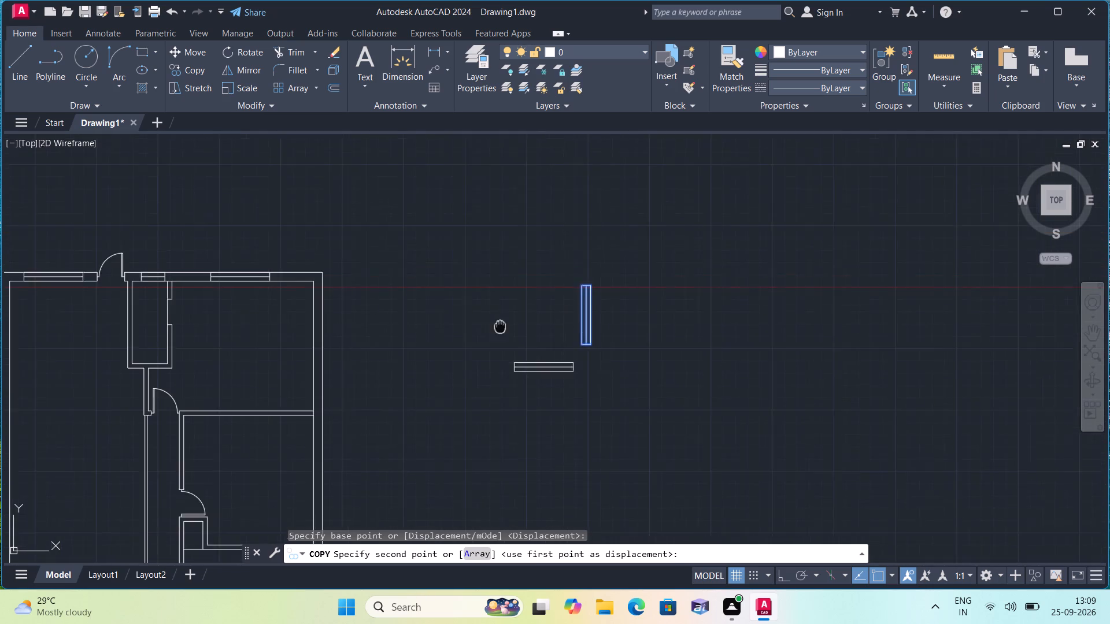
{"action": "middle_click_drag", "start_coordinate": [501, 314], "coordinate": [572, 272]}
{"action": "scroll", "coordinate": [379, 299], "scroll_direction": "up", "scroll_amount": 1}
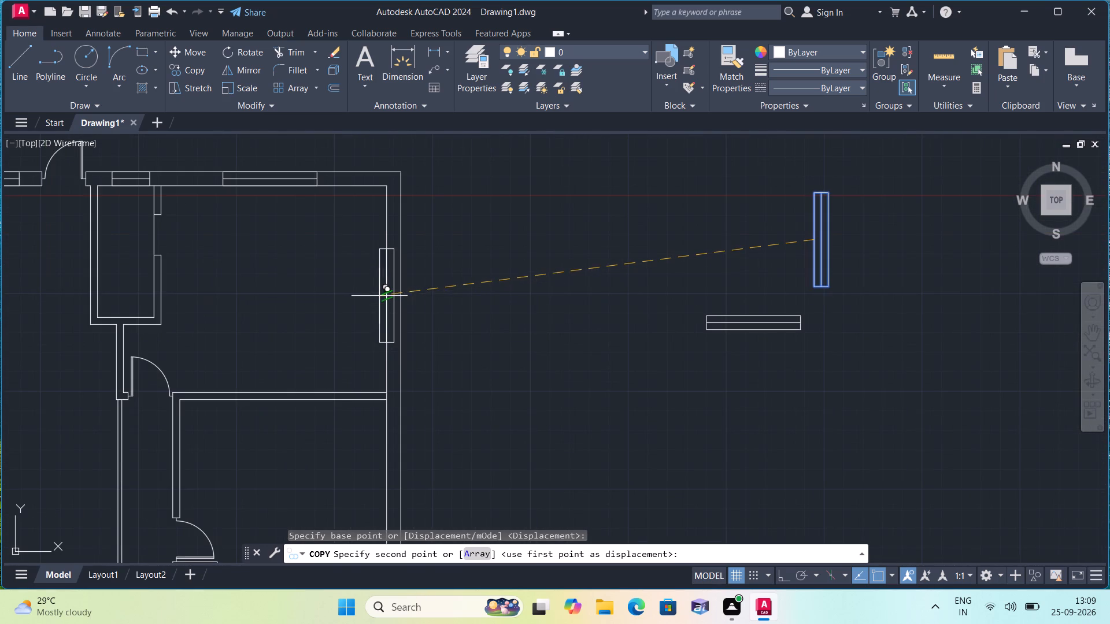
{"action": "scroll", "coordinate": [384, 294], "scroll_direction": "up", "scroll_amount": 3}
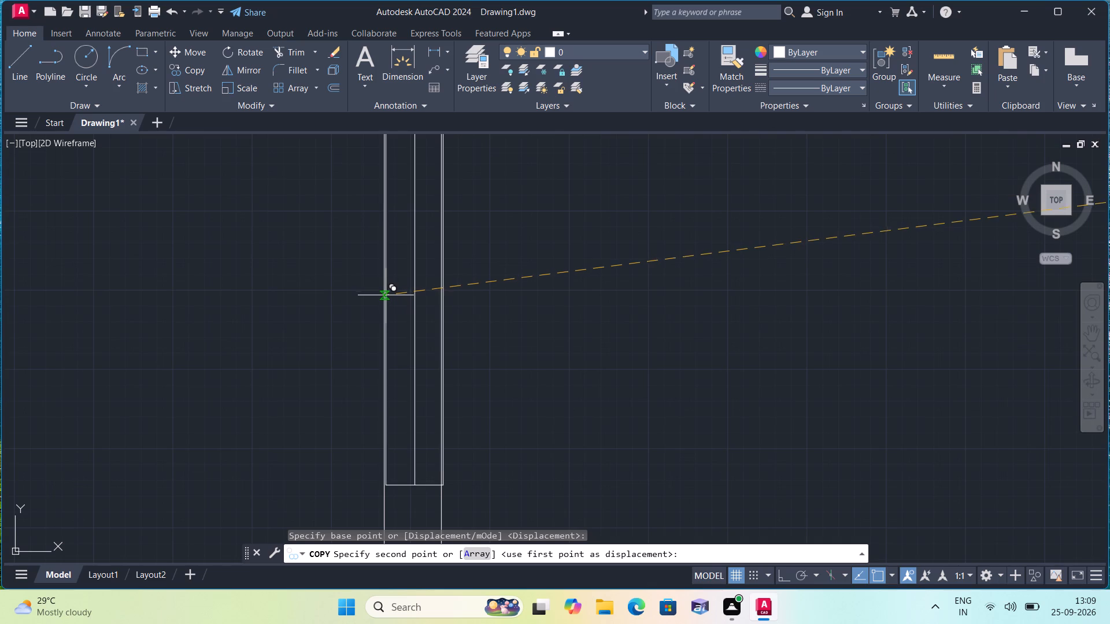
{"action": "left_click", "coordinate": [385, 300]}
Place another copy of the upright 5' window in the east outer wall of the middle room.
{"action": "scroll", "coordinate": [390, 306], "scroll_direction": "down", "scroll_amount": 2}
{"action": "scroll", "coordinate": [494, 372], "scroll_direction": "down", "scroll_amount": 1}
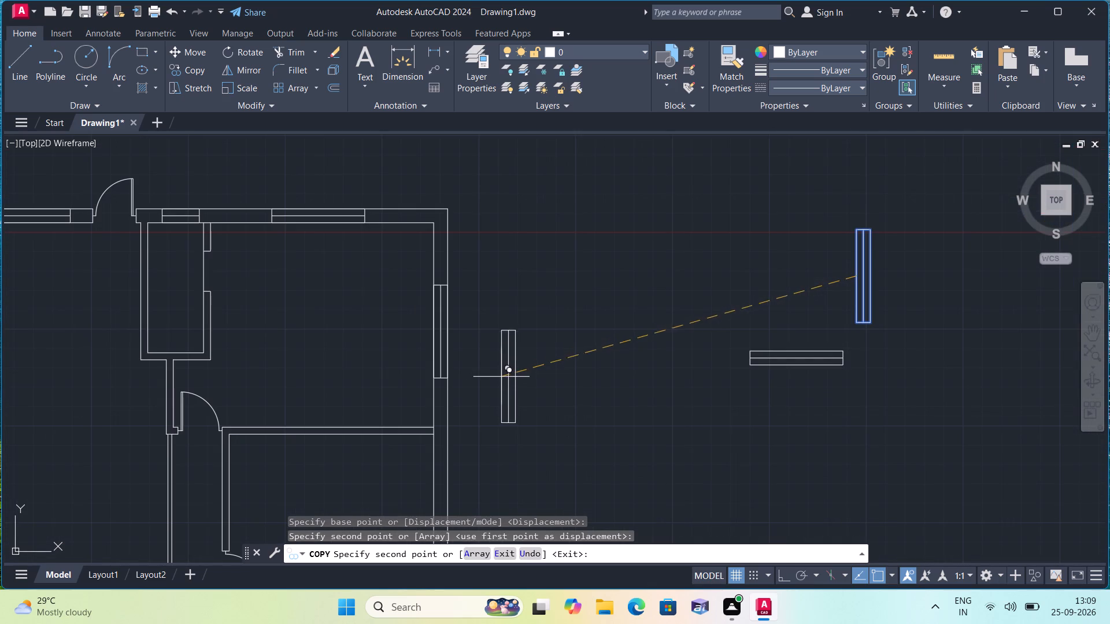
{"action": "middle_click_drag", "start_coordinate": [494, 374], "coordinate": [470, 293]}
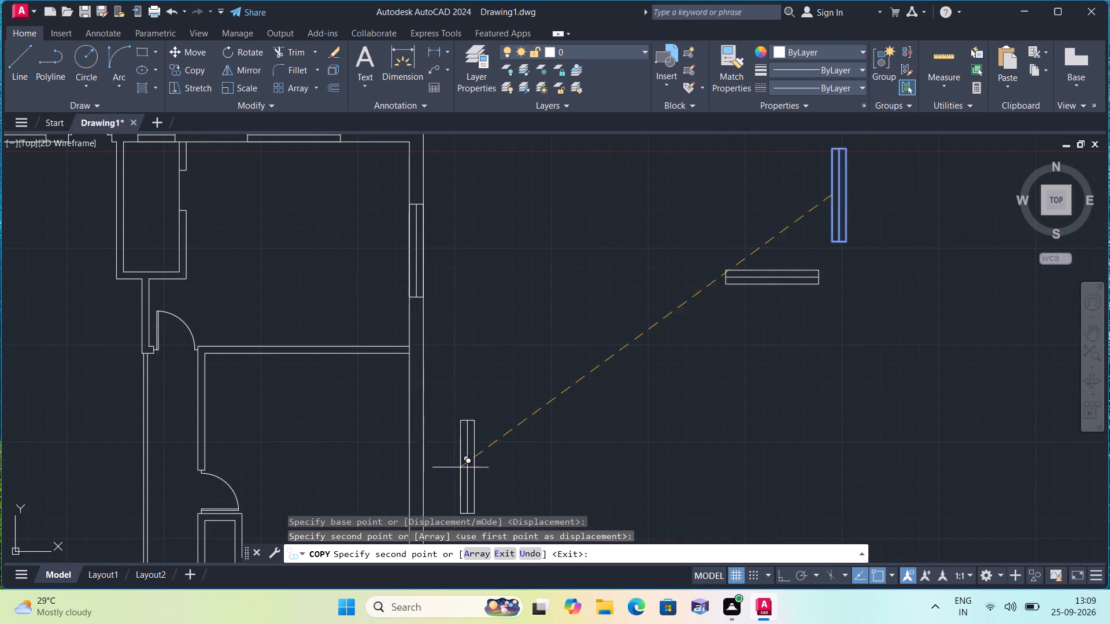
{"action": "middle_click_drag", "start_coordinate": [461, 463], "coordinate": [484, 346]}
{"action": "scroll", "coordinate": [463, 445], "scroll_direction": "down", "scroll_amount": 1}
{"action": "scroll", "coordinate": [442, 328], "scroll_direction": "up", "scroll_amount": 2}
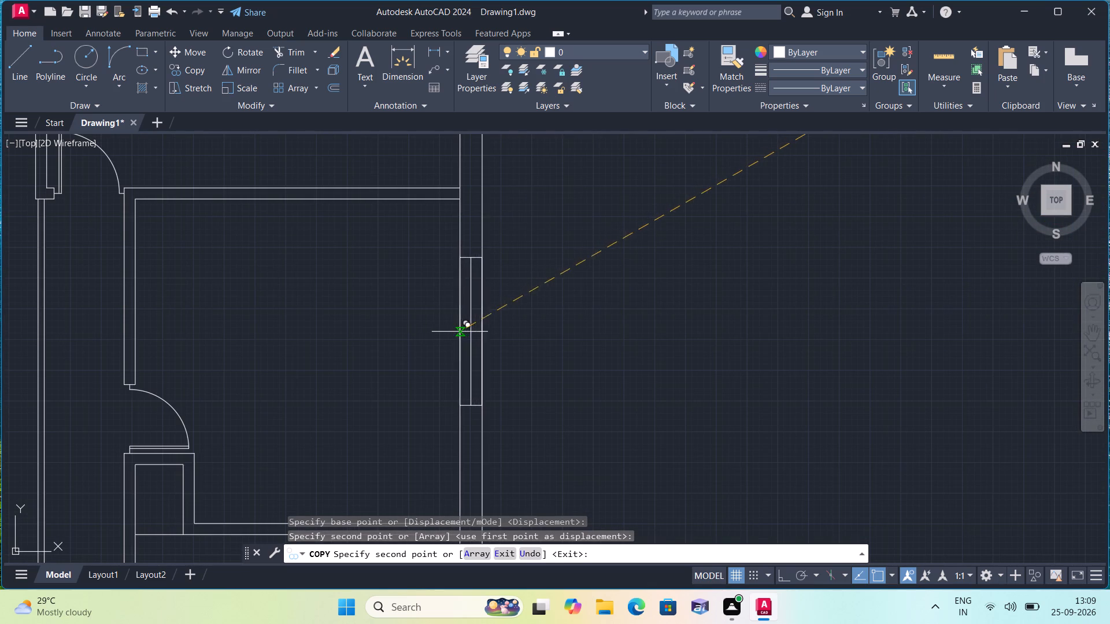
{"action": "scroll", "coordinate": [458, 341], "scroll_direction": "up", "scroll_amount": 2}
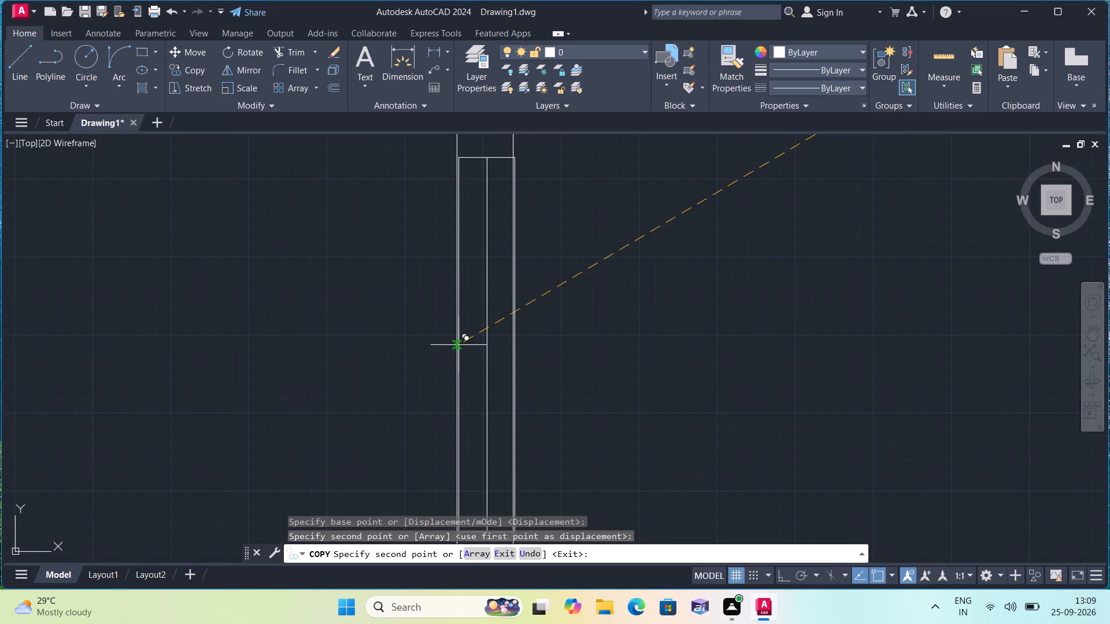
{"action": "left_click", "coordinate": [456, 347]}
Place another copy of the upright 5' window in the east outer wall of the south-east room.
{"action": "scroll", "coordinate": [497, 330], "scroll_direction": "down", "scroll_amount": 4}
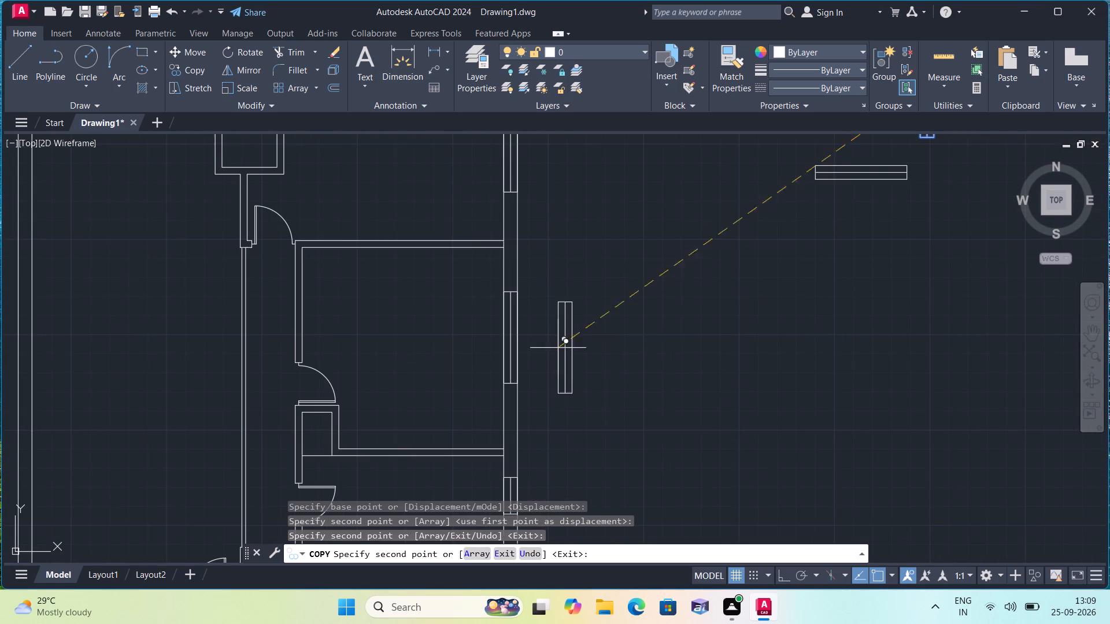
{"action": "middle_click_drag", "start_coordinate": [602, 383], "coordinate": [608, 240]}
{"action": "scroll", "coordinate": [605, 256], "scroll_direction": "down", "scroll_amount": 1}
{"action": "scroll", "coordinate": [579, 426], "scroll_direction": "up", "scroll_amount": 2}
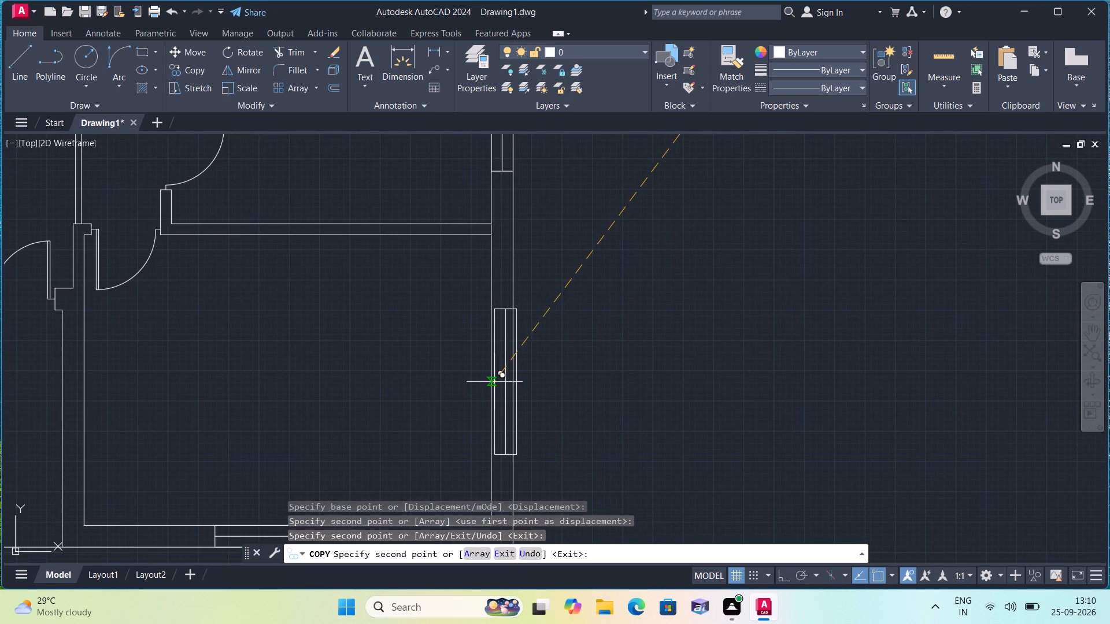
{"action": "left_click", "coordinate": [491, 385]}
Place a copy of the upright 5' window in the west outer wall of the large west room, in its southern part.
{"action": "scroll", "coordinate": [474, 377], "scroll_direction": "down", "scroll_amount": 1}
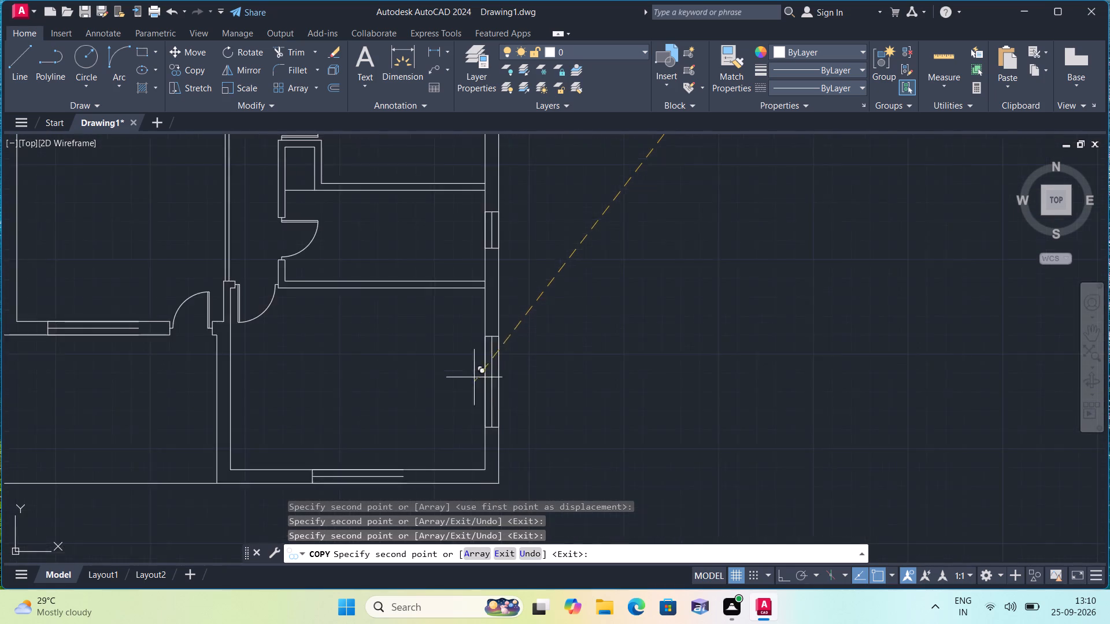
{"action": "middle_click_drag", "start_coordinate": [474, 377], "coordinate": [679, 352]}
{"action": "scroll", "coordinate": [665, 347], "scroll_direction": "down", "scroll_amount": 1}
{"action": "scroll", "coordinate": [378, 214], "scroll_direction": "up", "scroll_amount": 1}
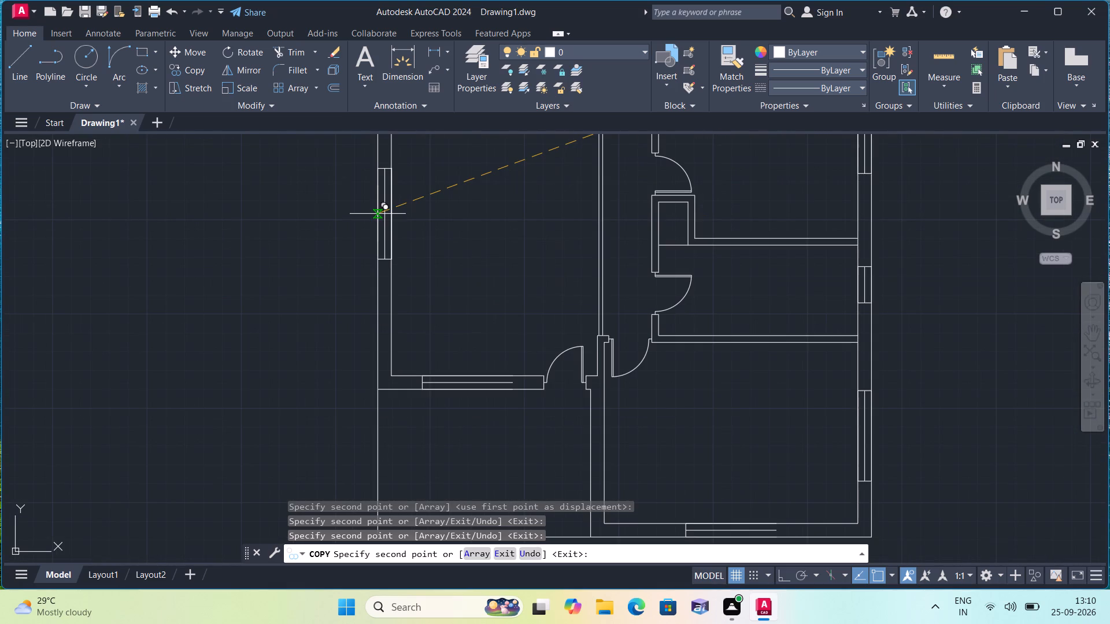
{"action": "scroll", "coordinate": [378, 214], "scroll_direction": "up", "scroll_amount": 3}
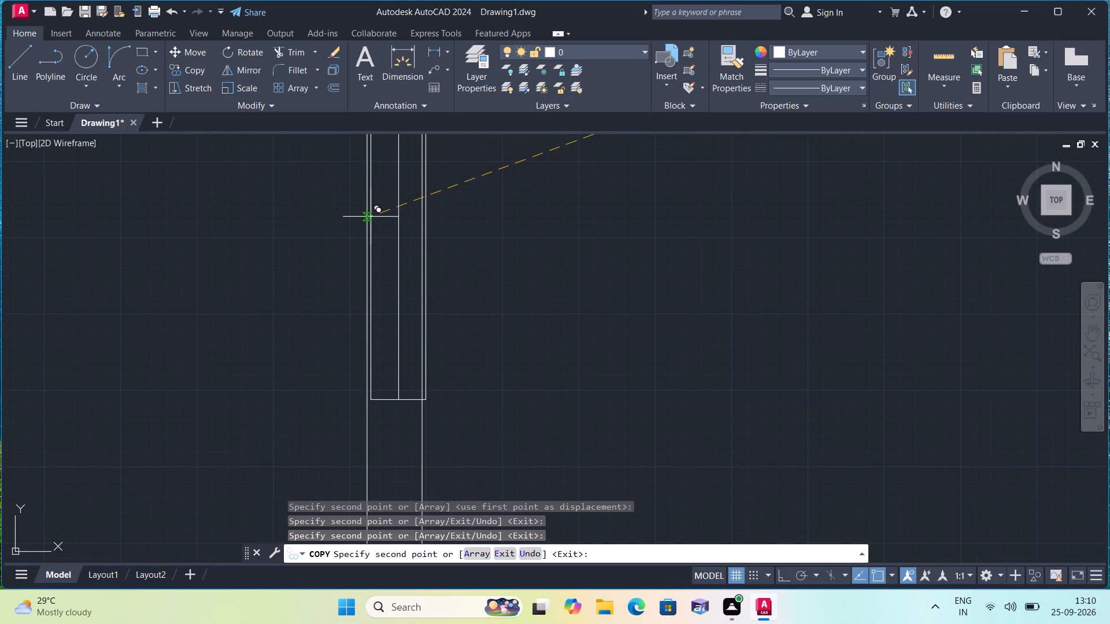
{"action": "left_click", "coordinate": [367, 216]}
Place another copy of the upright 5' window in the west outer wall of the large west room, in its northern part.
{"action": "middle_click_drag", "start_coordinate": [367, 216], "coordinate": [404, 294]}
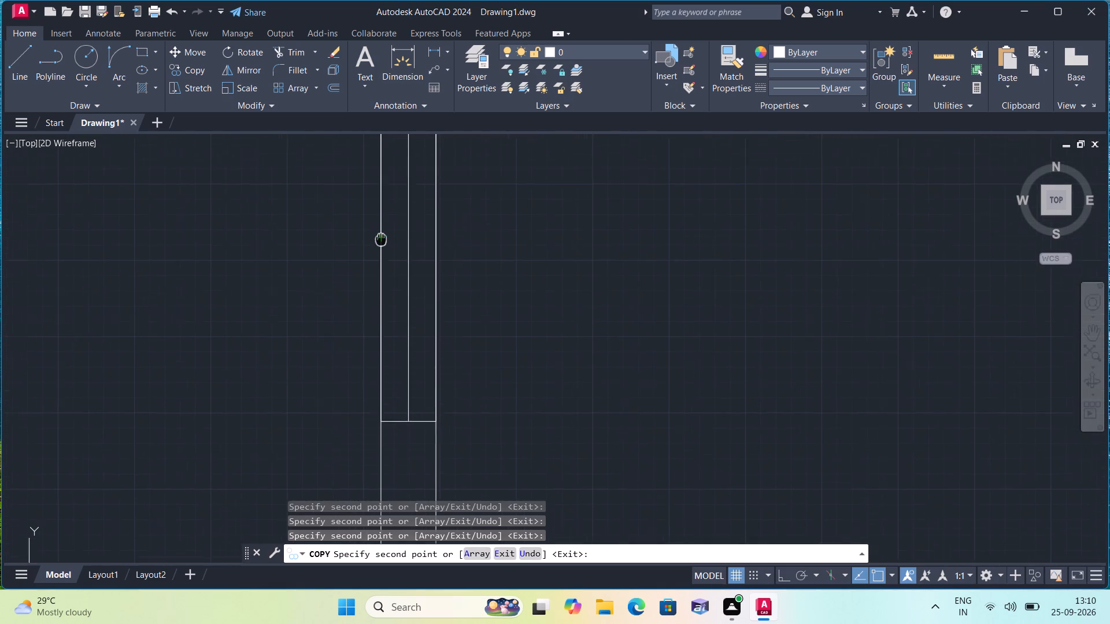
{"action": "middle_click_drag", "start_coordinate": [404, 294], "coordinate": [454, 415]}
{"action": "scroll", "coordinate": [467, 319], "scroll_direction": "down", "scroll_amount": 1}
{"action": "middle_click_drag", "start_coordinate": [467, 319], "coordinate": [476, 350]}
{"action": "scroll", "coordinate": [516, 404], "scroll_direction": "down", "scroll_amount": 1}
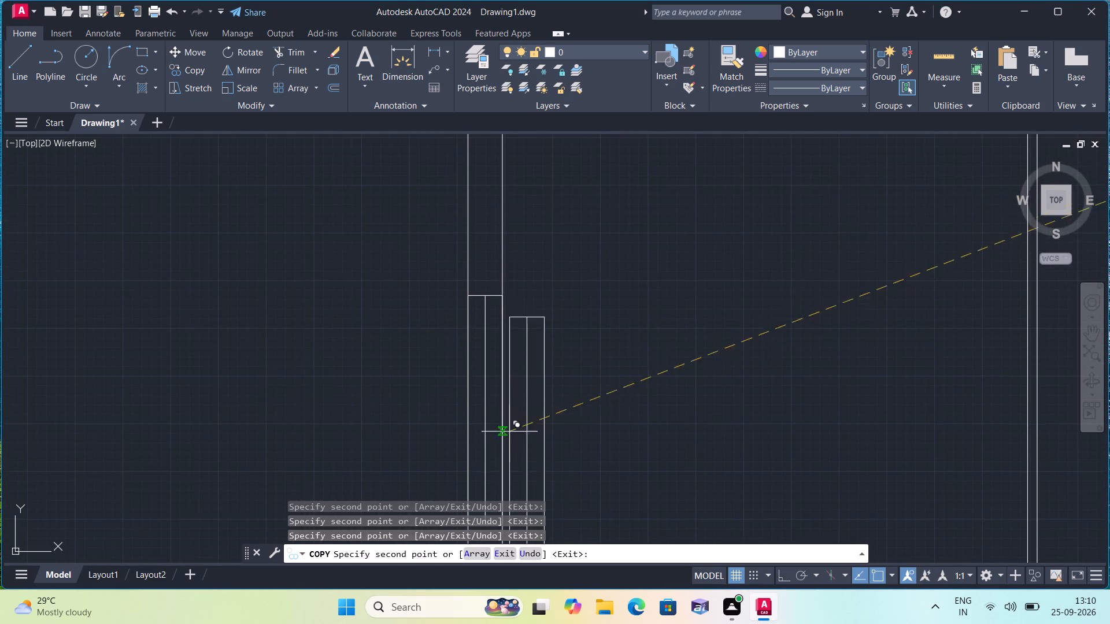
{"action": "scroll", "coordinate": [523, 394], "scroll_direction": "down", "scroll_amount": 2}
{"action": "middle_click_drag", "start_coordinate": [588, 336], "coordinate": [602, 438]}
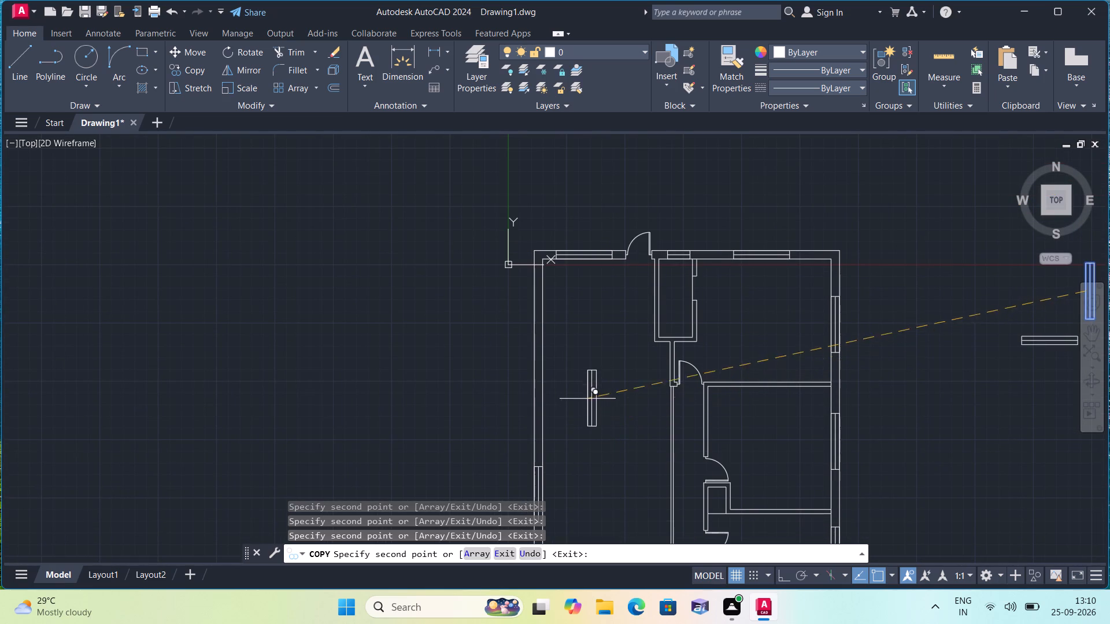
{"action": "scroll", "coordinate": [521, 356], "scroll_direction": "up", "scroll_amount": 2}
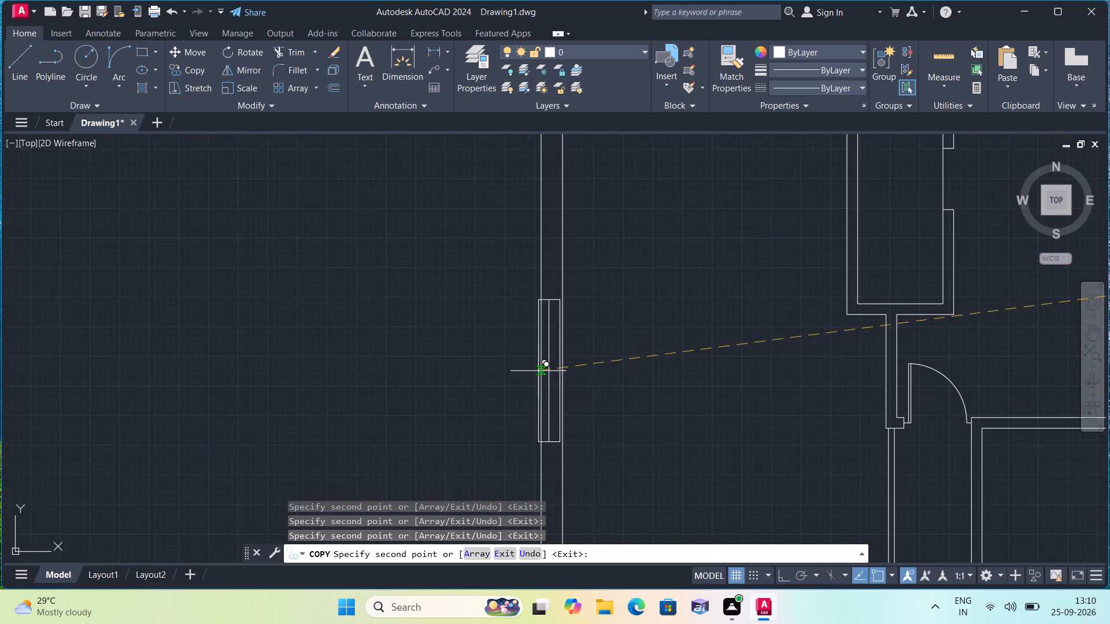
{"action": "scroll", "coordinate": [538, 371], "scroll_direction": "up", "scroll_amount": 2}
{"action": "left_click", "coordinate": [540, 356]}
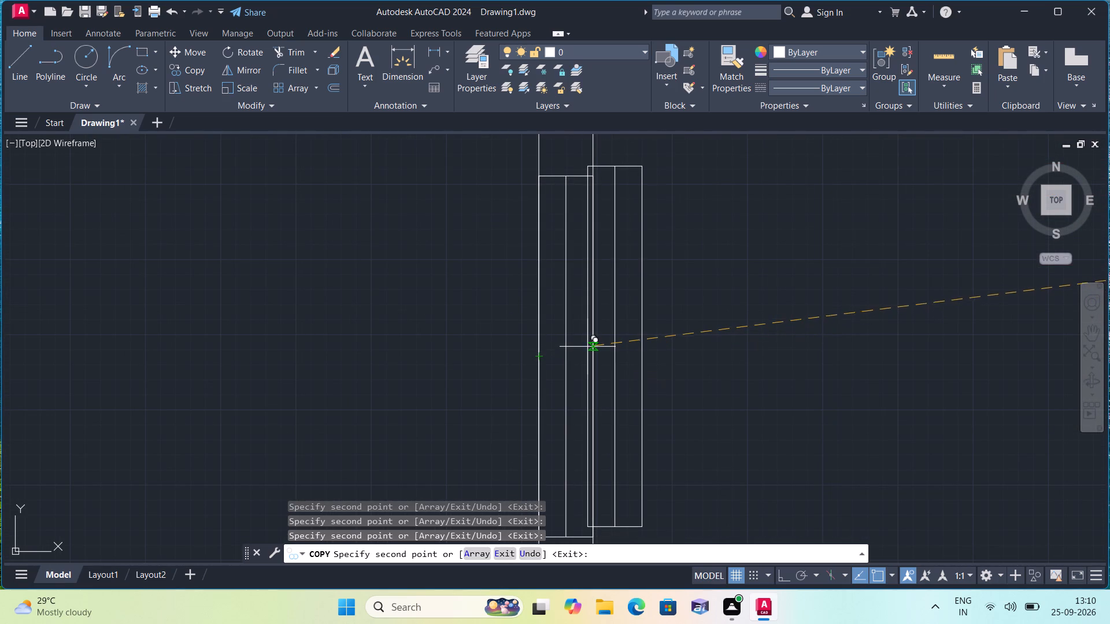
{"action": "key", "text": "Escape"}
Delete the two spare 5' window symbols, horizontal and upright, lying outside the plan to the east.
{"action": "scroll", "coordinate": [588, 347], "scroll_direction": "down", "scroll_amount": 1}
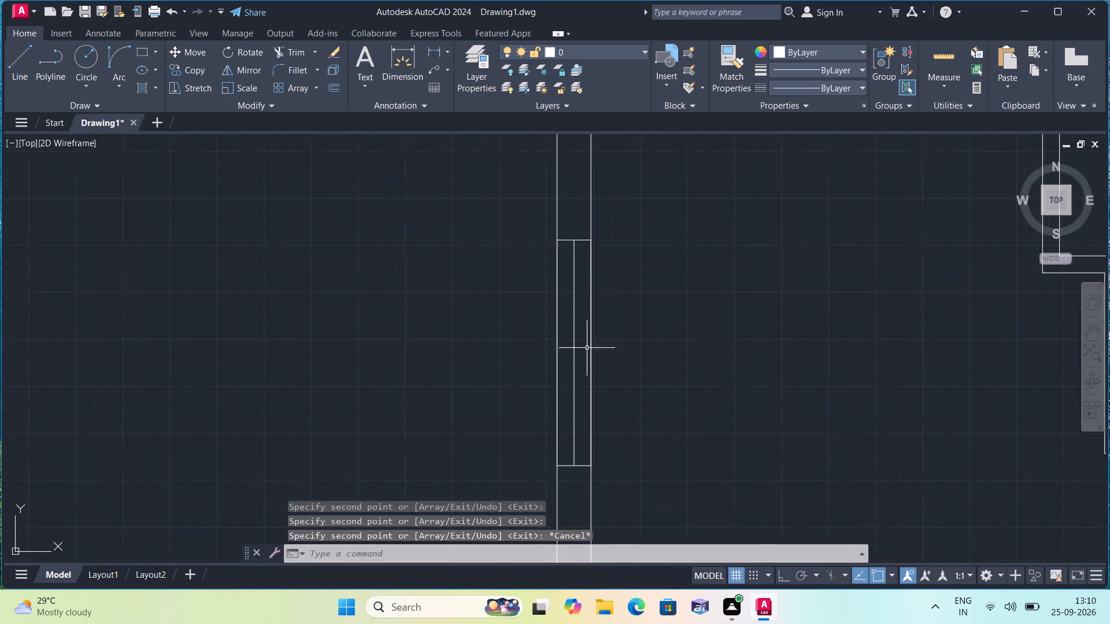
{"action": "scroll", "coordinate": [583, 349], "scroll_direction": "down", "scroll_amount": 2}
{"action": "scroll", "coordinate": [504, 378], "scroll_direction": "down", "scroll_amount": 1}
{"action": "middle_click_drag", "start_coordinate": [948, 334], "coordinate": [828, 310]}
{"action": "scroll", "coordinate": [828, 310], "scroll_direction": "down", "scroll_amount": 1}
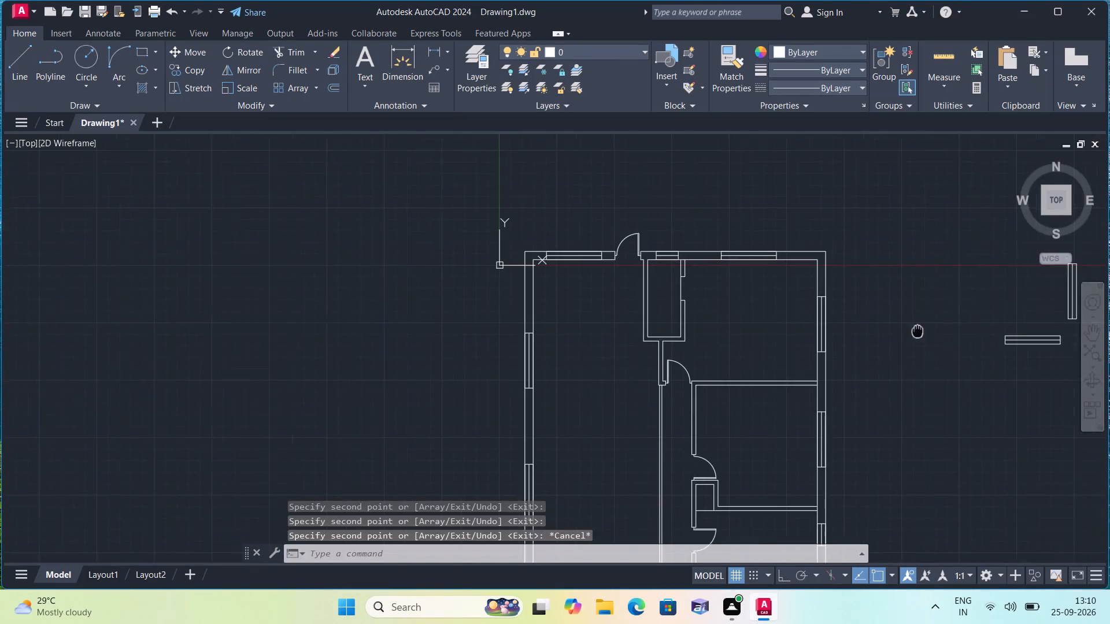
{"action": "middle_click_drag", "start_coordinate": [828, 310], "coordinate": [731, 275]}
{"action": "left_click", "coordinate": [739, 214]}
{"action": "left_click", "coordinate": [887, 347]}
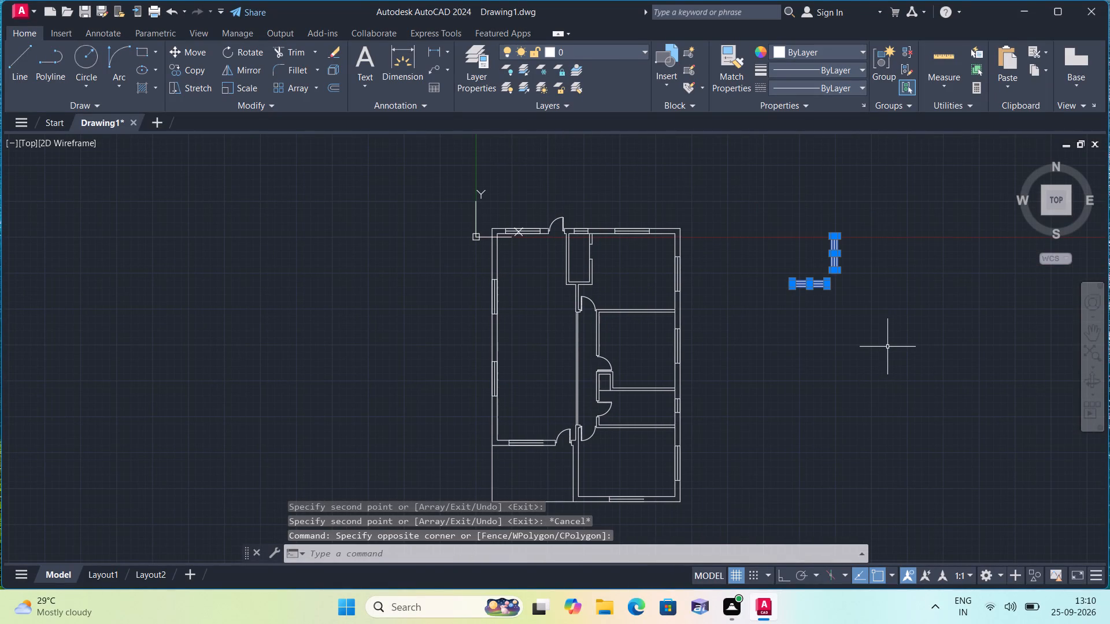
{"action": "key", "text": "Delete"}
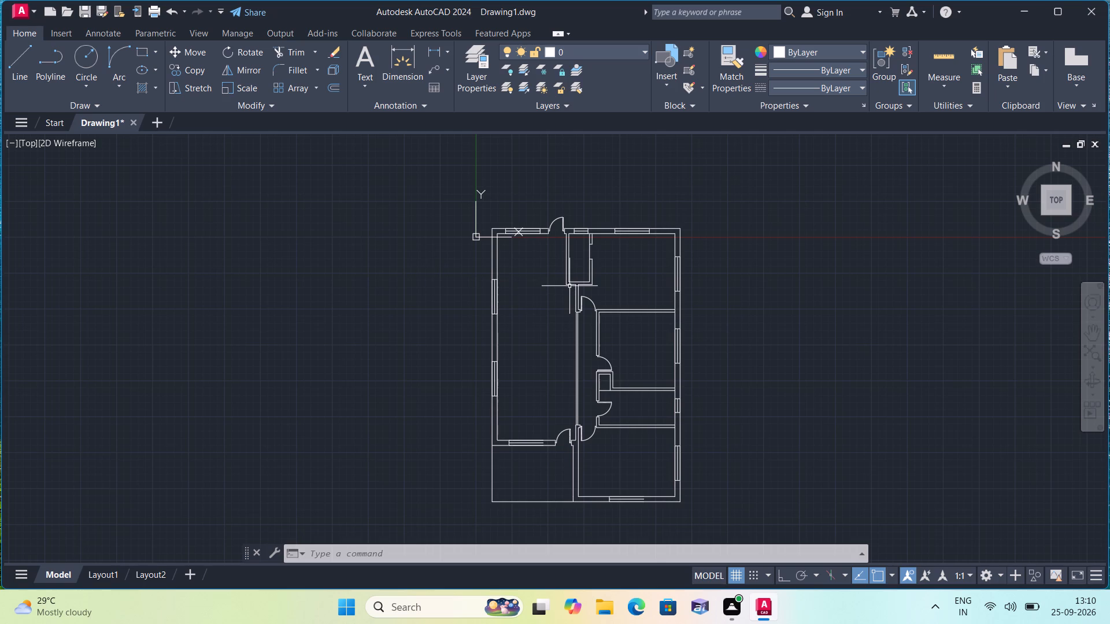
Draw a straight east-west line with Ortho on across the small north room, just south of its east wall opening.
{"action": "middle_click_drag", "start_coordinate": [560, 285], "coordinate": [552, 431]}
{"action": "type", "text": "l"}
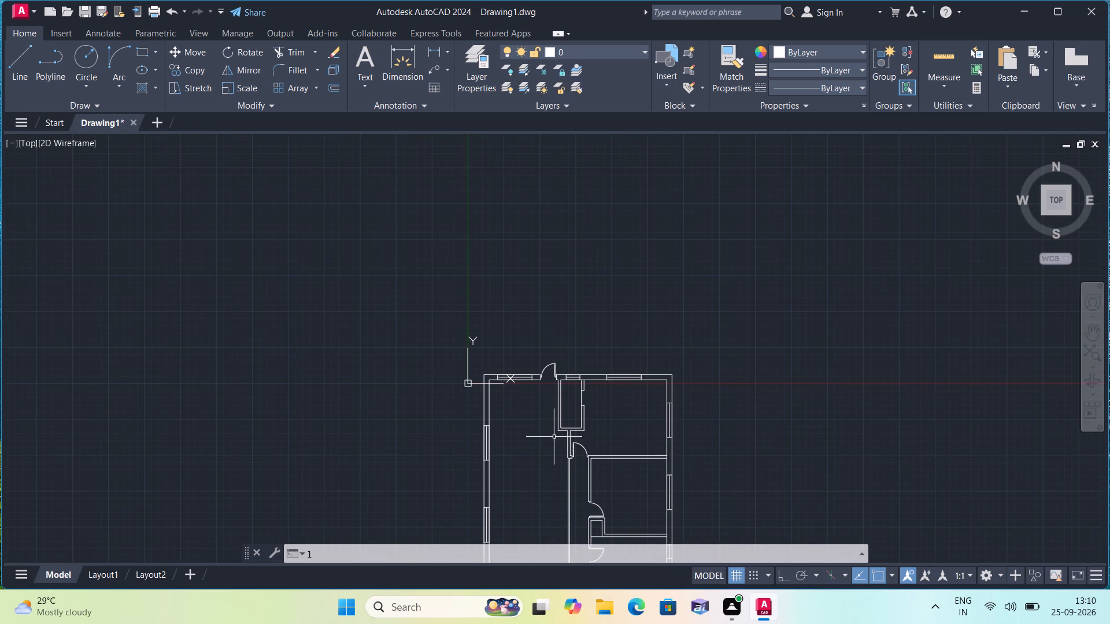
{"action": "key", "text": "space"}
{"action": "scroll", "coordinate": [554, 433], "scroll_direction": "up", "scroll_amount": 4}
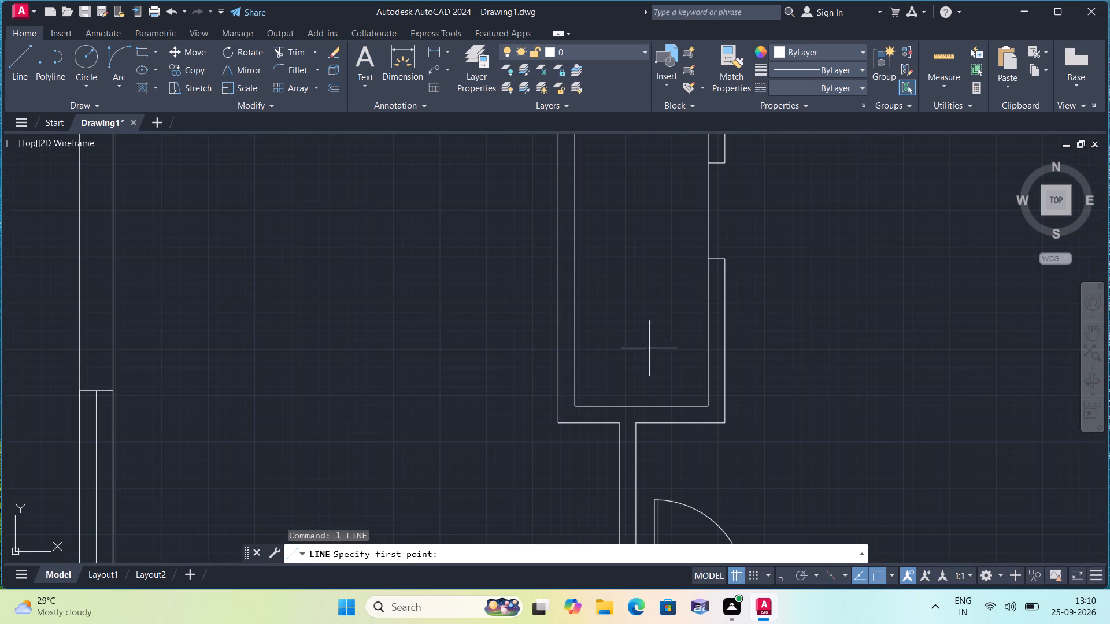
{"action": "left_click", "coordinate": [706, 281]}
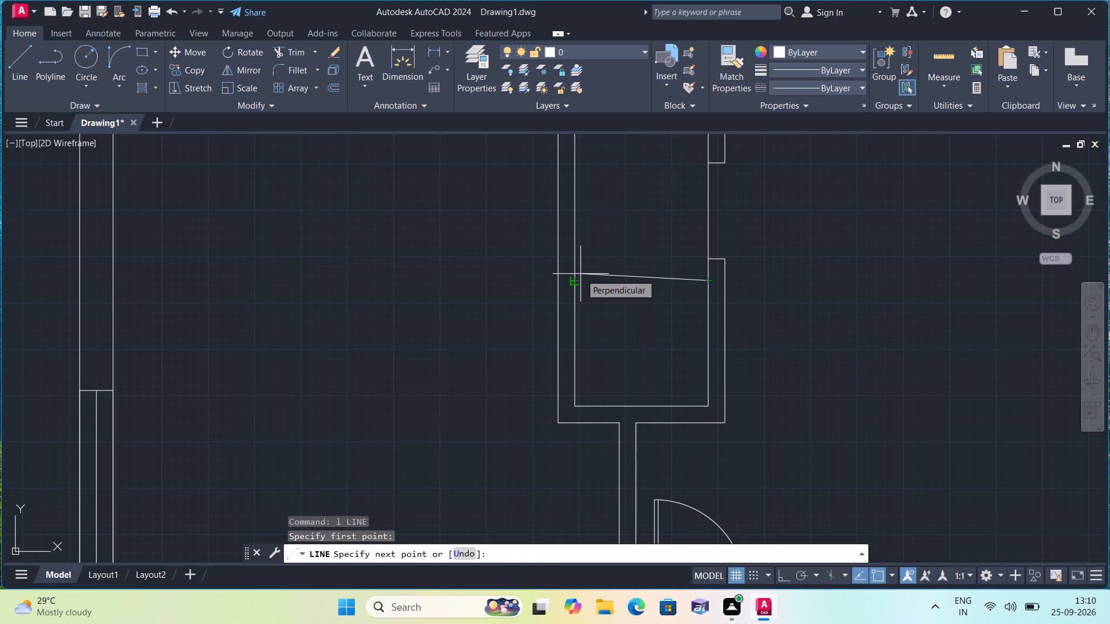
{"action": "key", "text": "F8"}
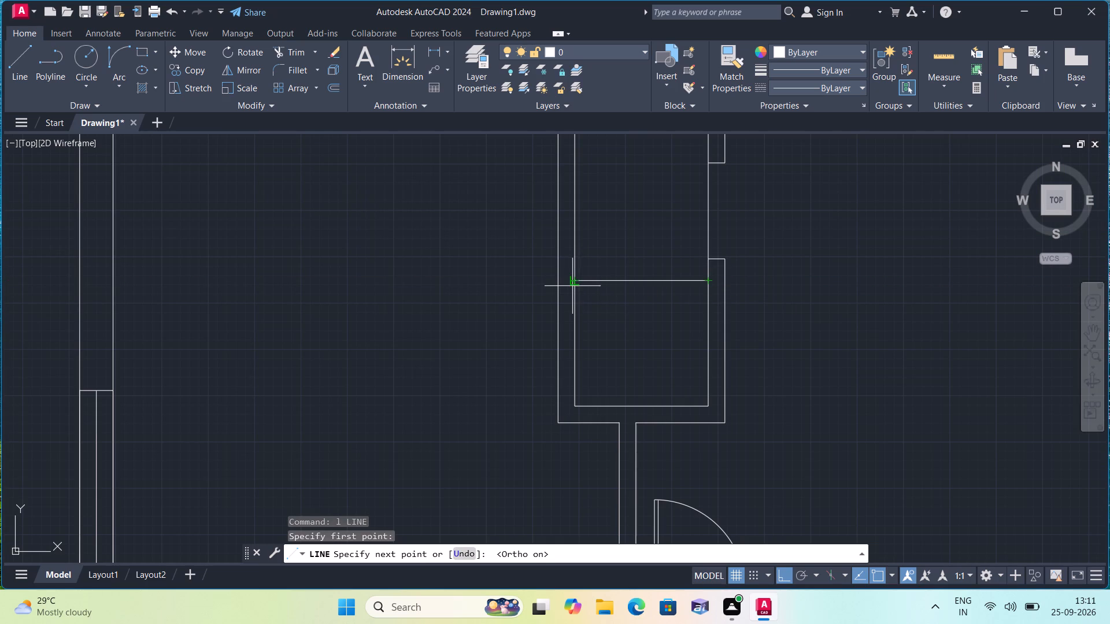
{"action": "left_click", "coordinate": [572, 284]}
{"action": "key", "text": "space"}
Draw two crossing diagonal lines between the corners of the box at the small north room's south end.
{"action": "key", "text": "space"}
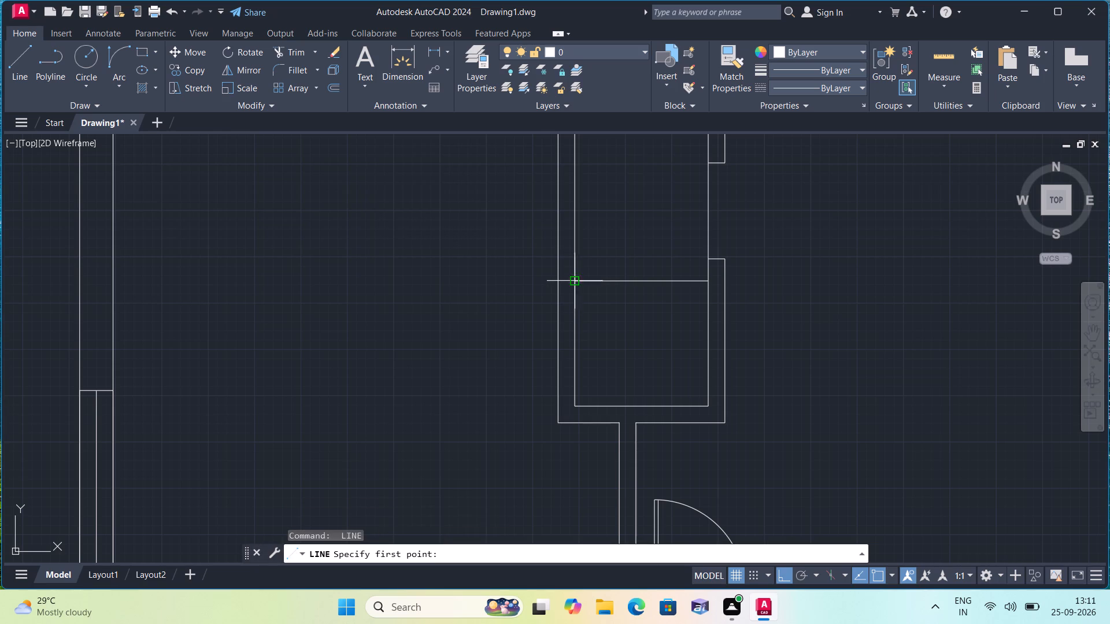
{"action": "left_click", "coordinate": [578, 284]}
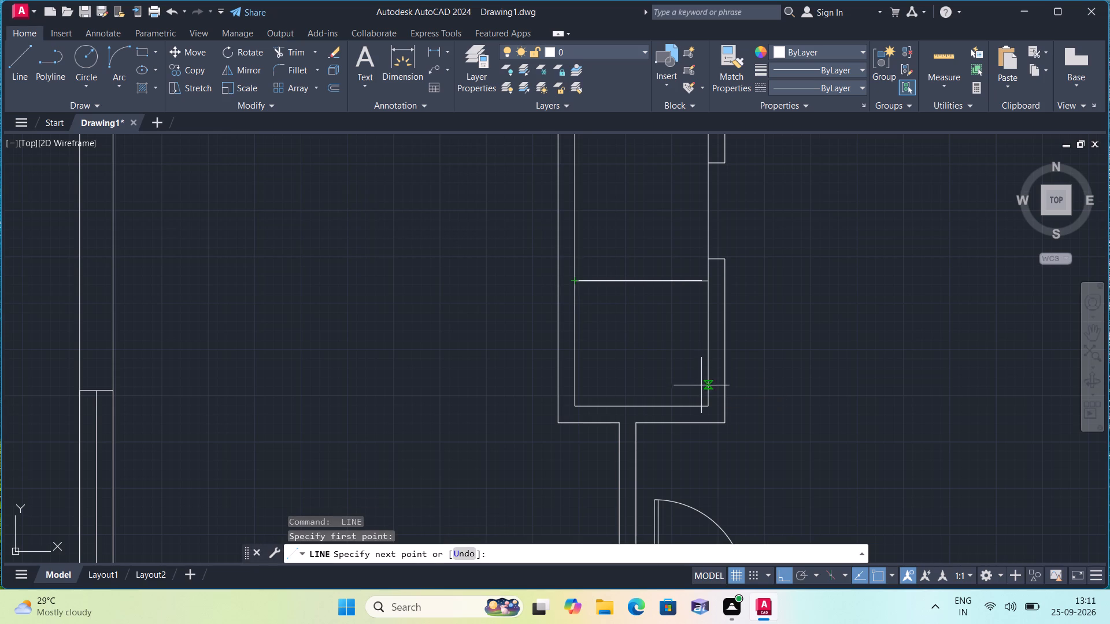
{"action": "left_click", "coordinate": [708, 406]}
{"action": "key", "text": "space"}
{"action": "key", "text": "space"}
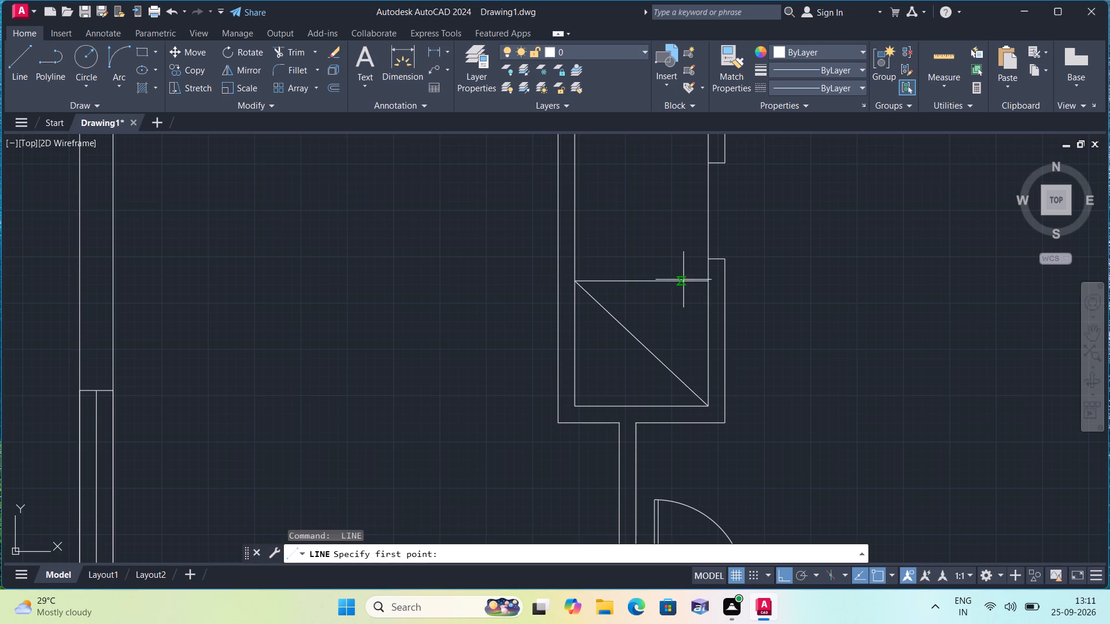
{"action": "left_click", "coordinate": [702, 284]}
{"action": "left_click", "coordinate": [582, 403]}
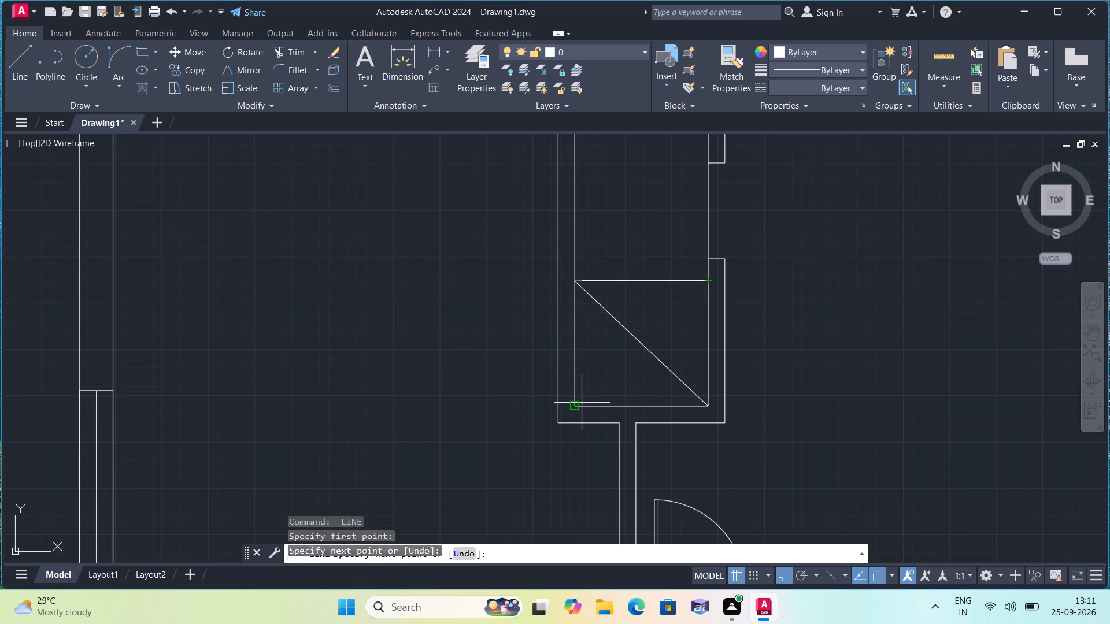
{"action": "key", "text": "space"}
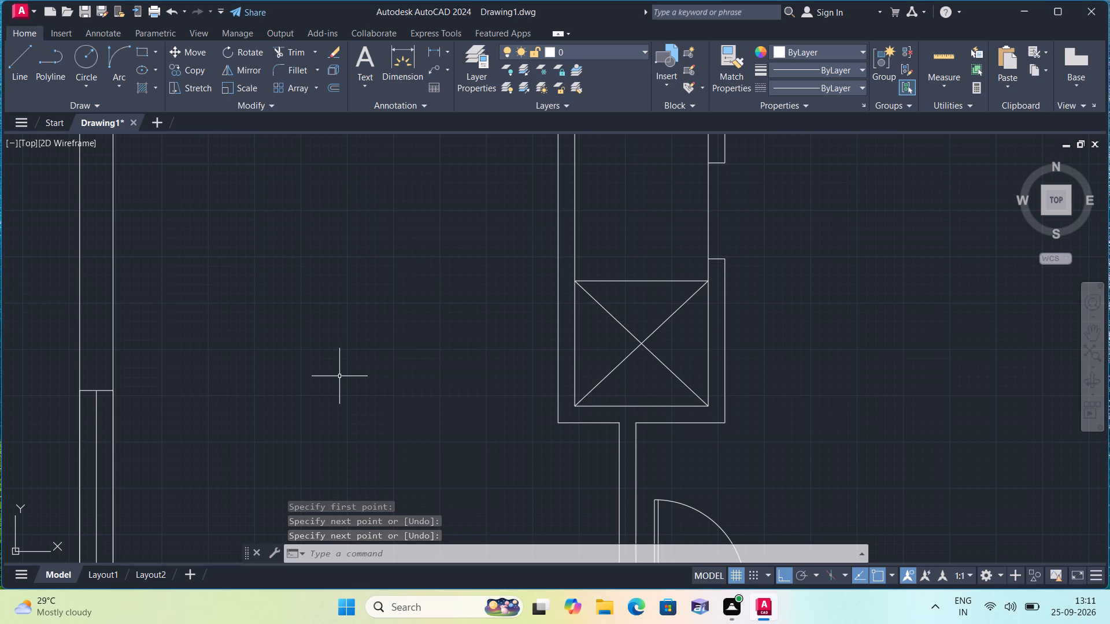
Start a counter outline at the north wall's inner face just west of the outer door, running about 3' south and then west.
{"action": "middle_click_drag", "start_coordinate": [339, 376], "coordinate": [458, 503]}
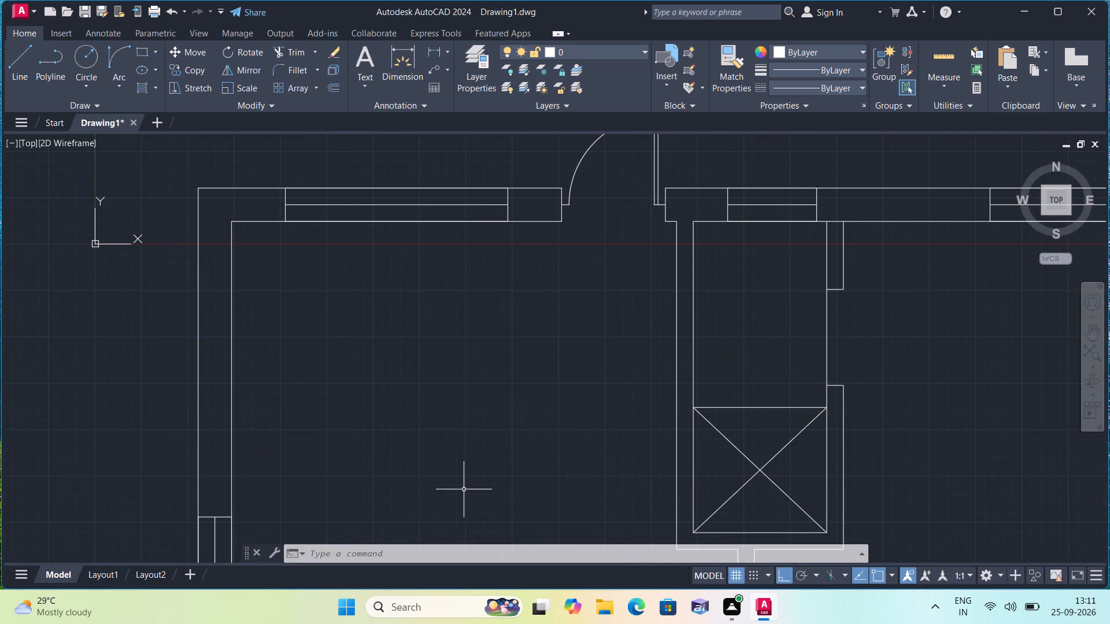
{"action": "scroll", "coordinate": [457, 480], "scroll_direction": "down", "scroll_amount": 2}
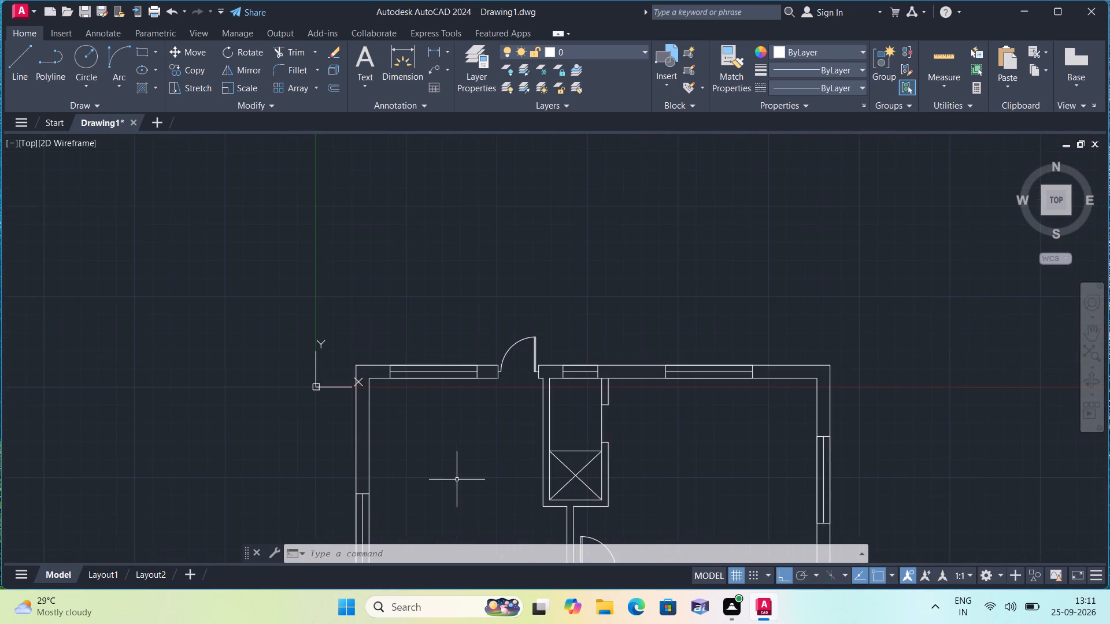
{"action": "scroll", "coordinate": [457, 480], "scroll_direction": "down", "scroll_amount": 1}
{"action": "middle_click_drag", "start_coordinate": [465, 469], "coordinate": [443, 337]}
{"action": "middle_click_drag", "start_coordinate": [487, 450], "coordinate": [486, 328]}
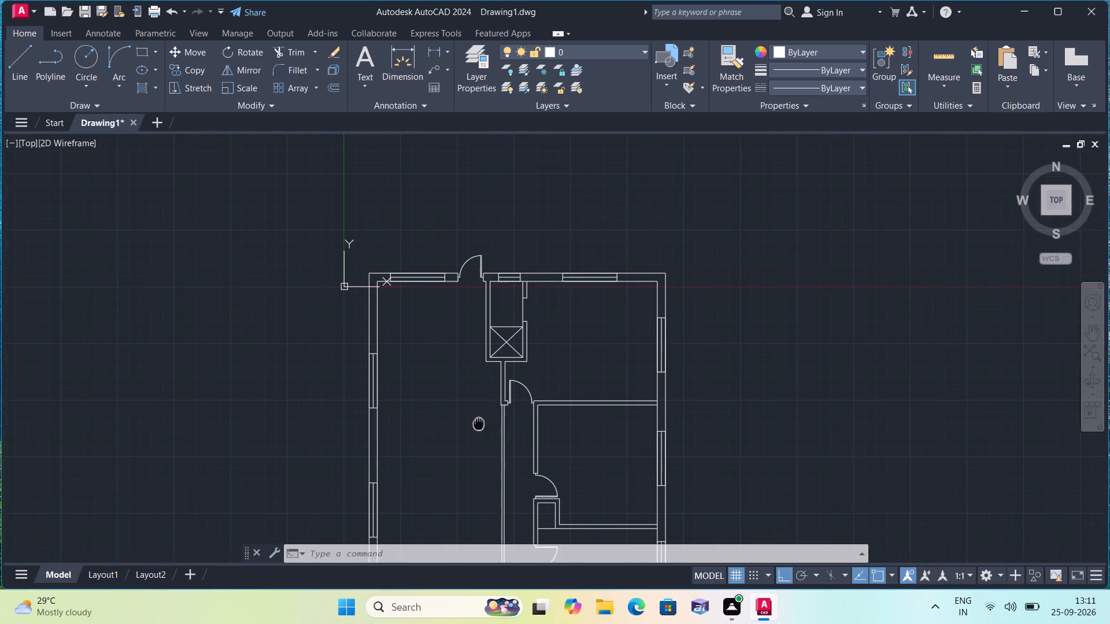
{"action": "middle_click_drag", "start_coordinate": [486, 328], "coordinate": [498, 290]}
{"action": "scroll", "coordinate": [500, 285], "scroll_direction": "down", "scroll_amount": 1}
{"action": "middle_click_drag", "start_coordinate": [473, 280], "coordinate": [513, 502]}
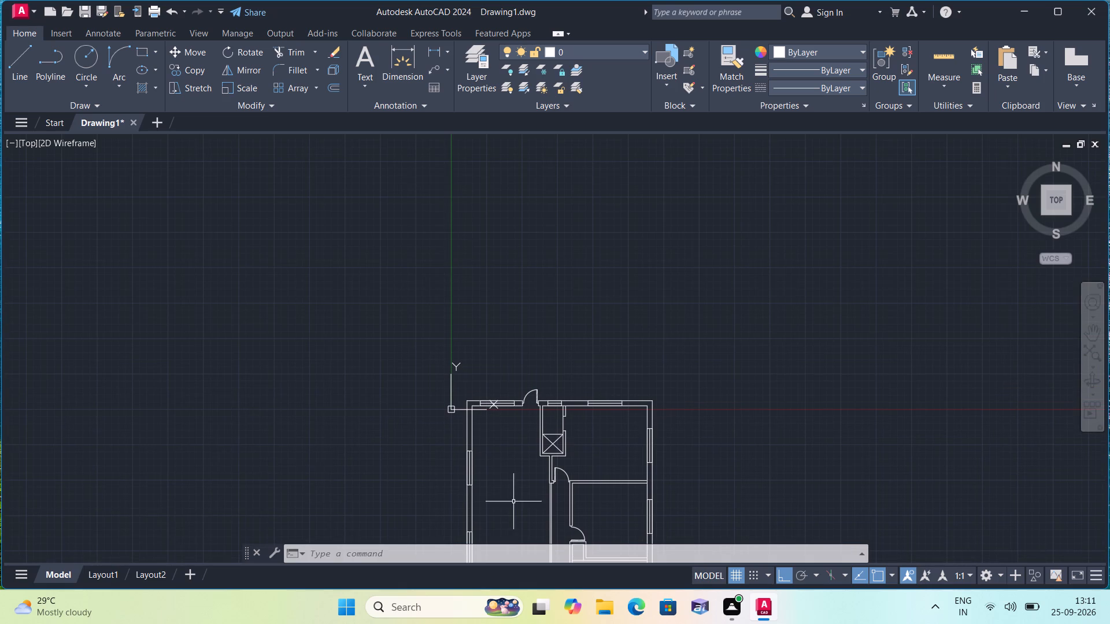
{"action": "type", "text": "l"}
{"action": "key", "text": "space"}
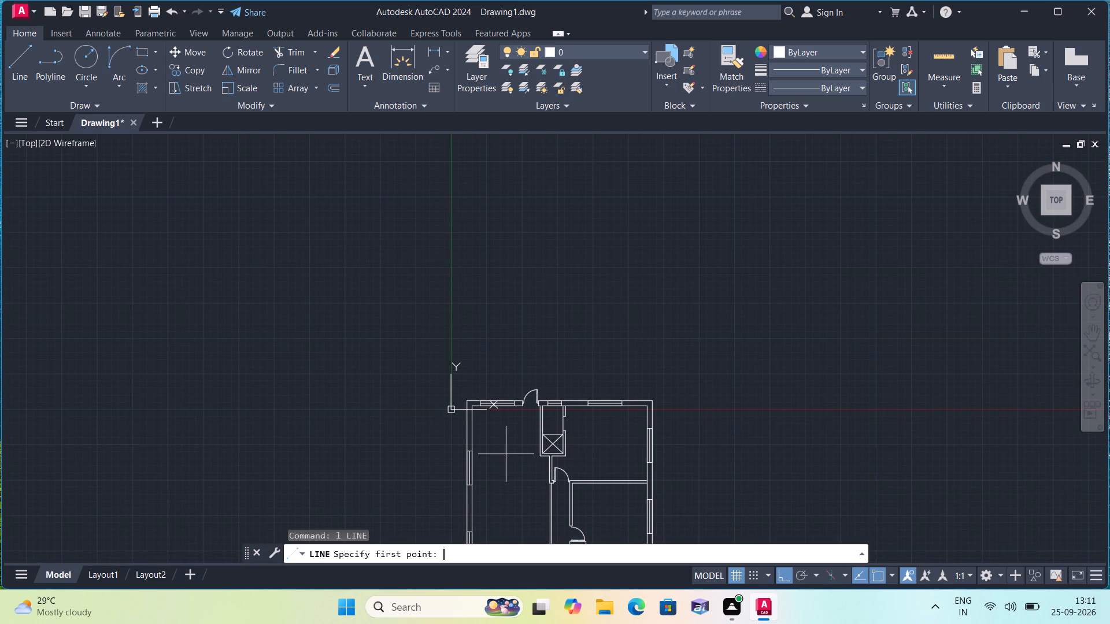
{"action": "middle_click_drag", "start_coordinate": [525, 486], "coordinate": [576, 582]}
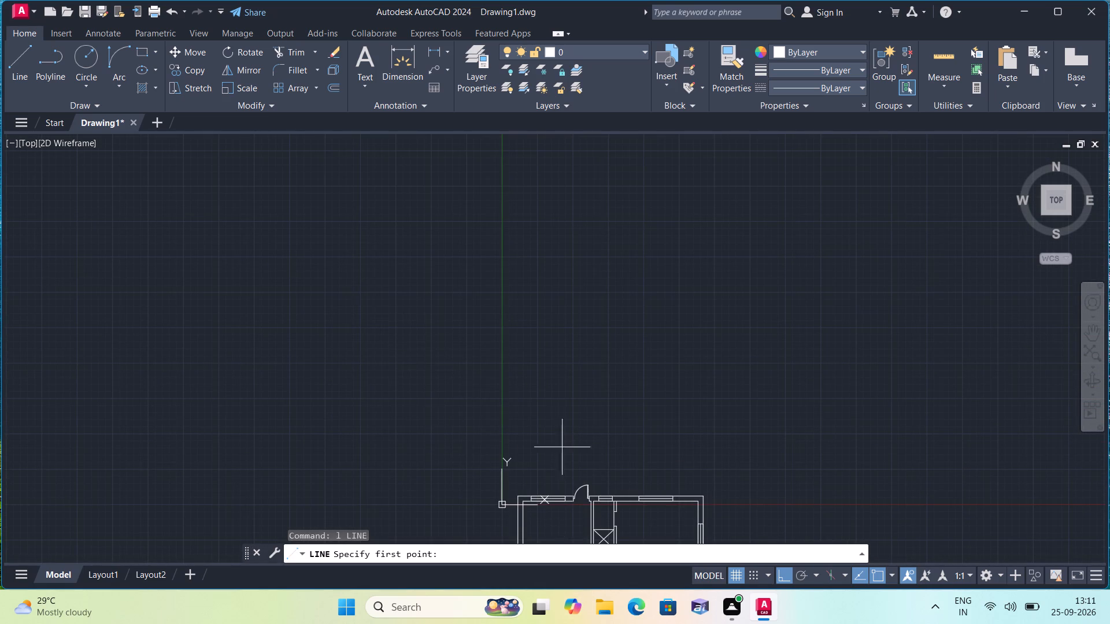
{"action": "scroll", "coordinate": [609, 516], "scroll_direction": "up", "scroll_amount": 2}
{"action": "middle_click_drag", "start_coordinate": [530, 491], "coordinate": [552, 359]}
{"action": "scroll", "coordinate": [539, 351], "scroll_direction": "up", "scroll_amount": 1}
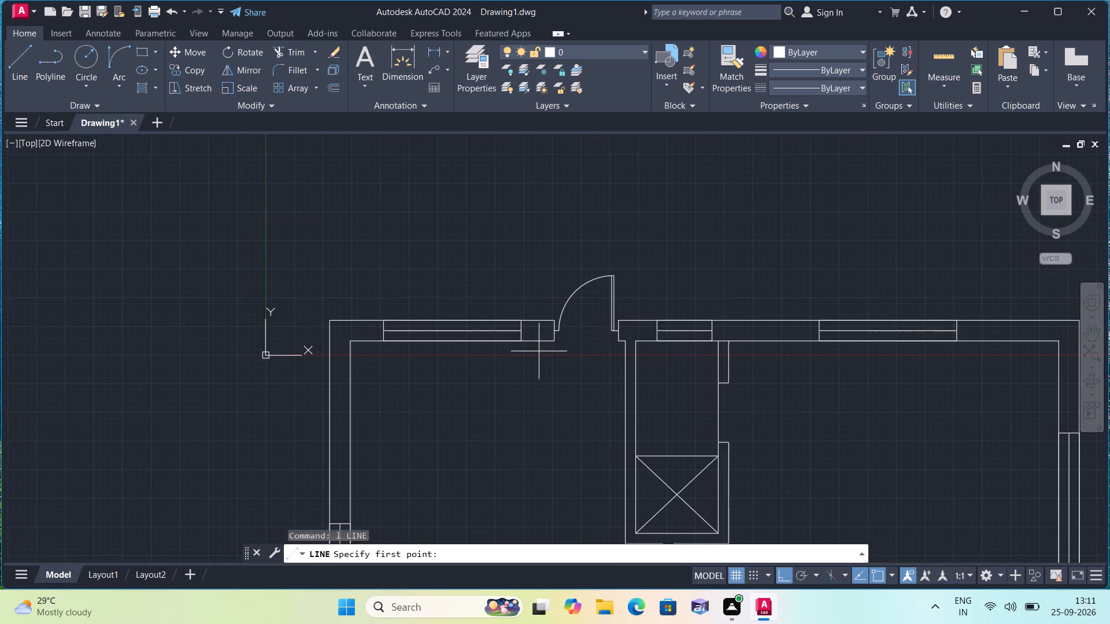
{"action": "left_click", "coordinate": [547, 342]}
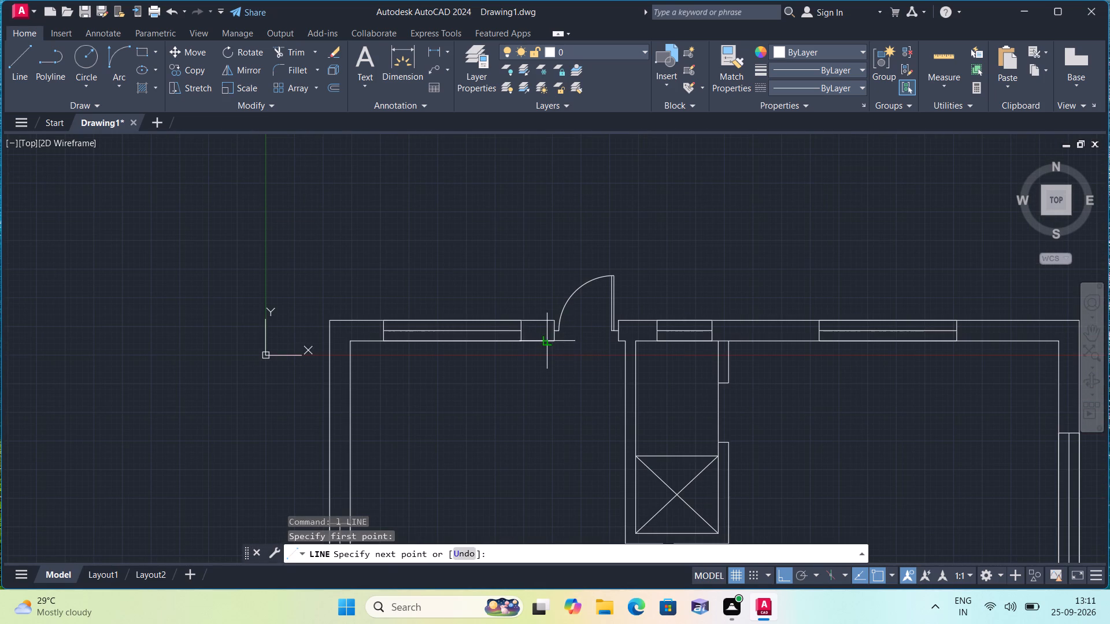
{"action": "left_click", "coordinate": [542, 422]}
{"action": "middle_click_drag", "start_coordinate": [409, 428], "coordinate": [396, 309]}
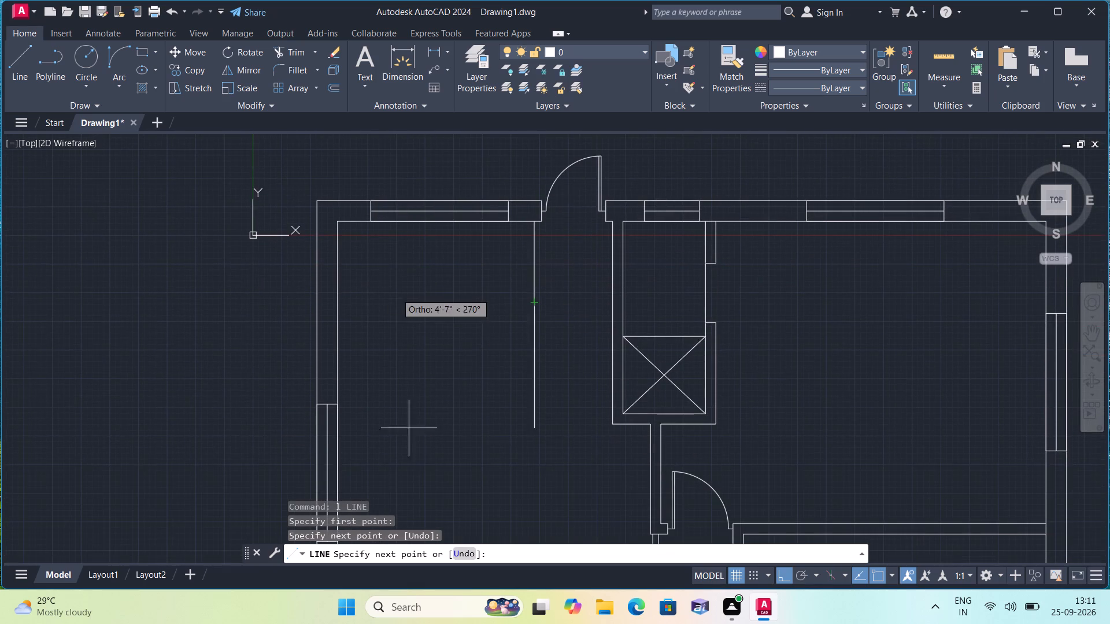
{"action": "left_click", "coordinate": [399, 294]}
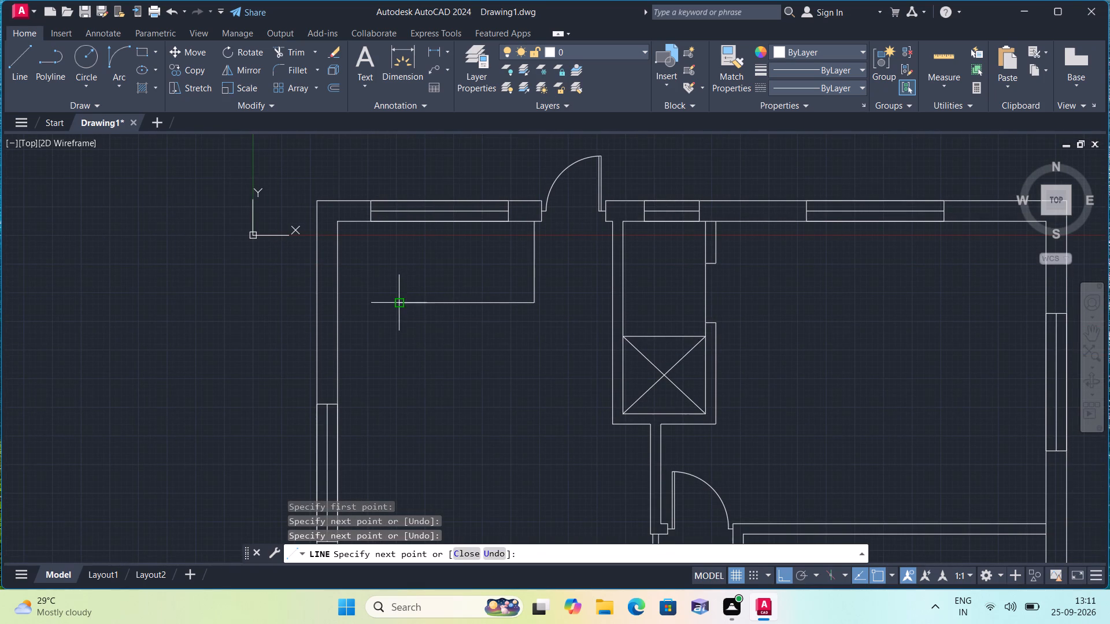
Continue the counter outline south, then west to the west outer wall's inner face beside the northern window.
{"action": "middle_click_drag", "start_coordinate": [406, 368], "coordinate": [404, 243]}
{"action": "scroll", "coordinate": [404, 231], "scroll_direction": "down", "scroll_amount": 1}
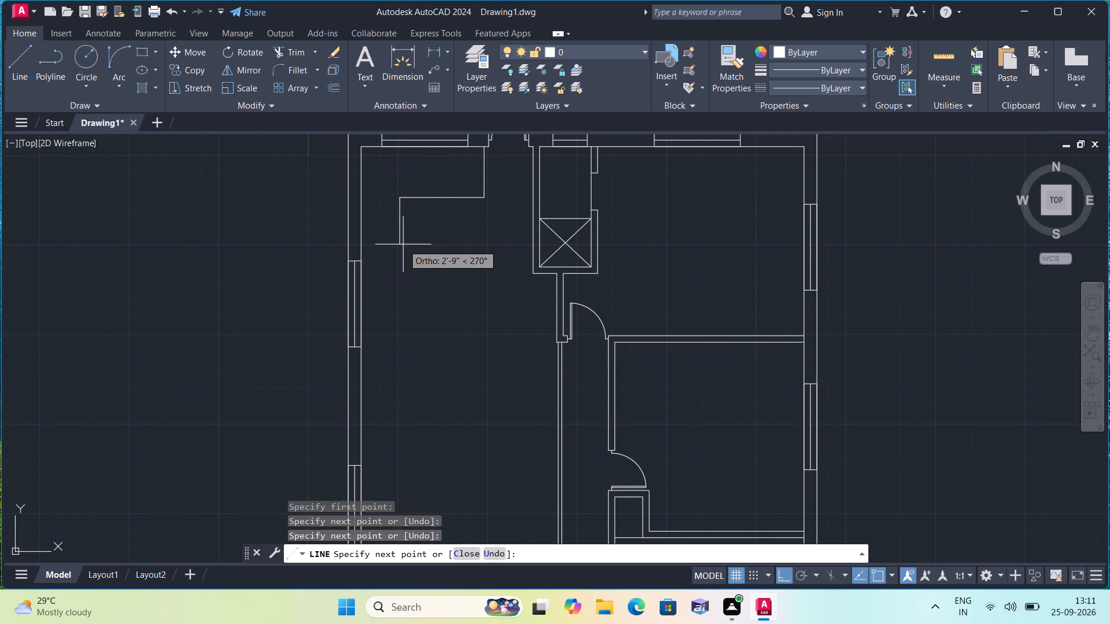
{"action": "left_click", "coordinate": [403, 244]}
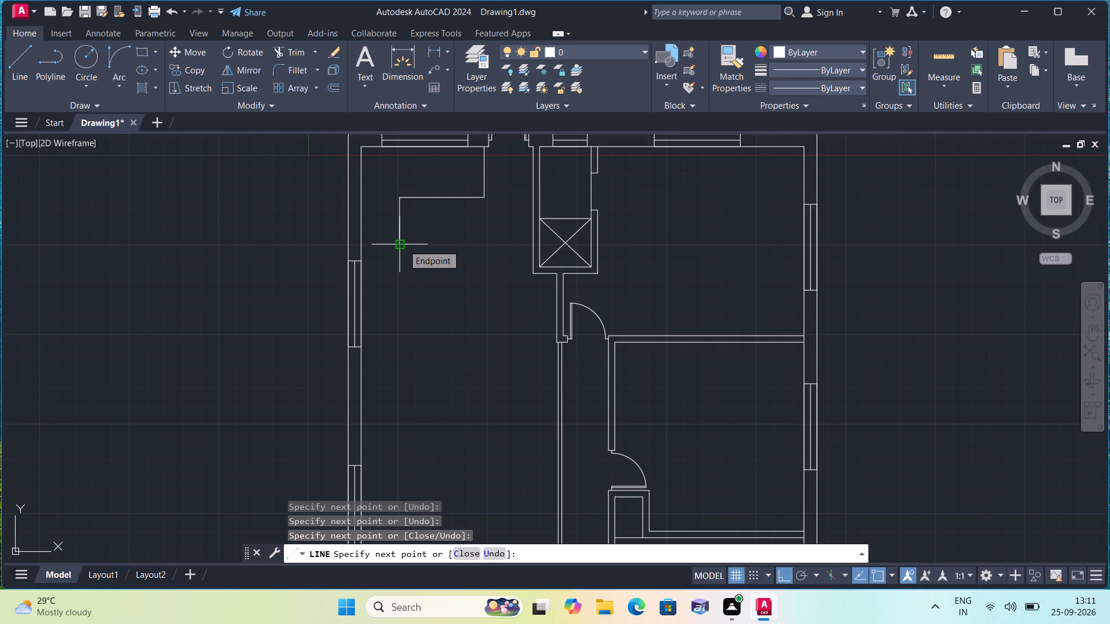
{"action": "left_click", "coordinate": [399, 277]}
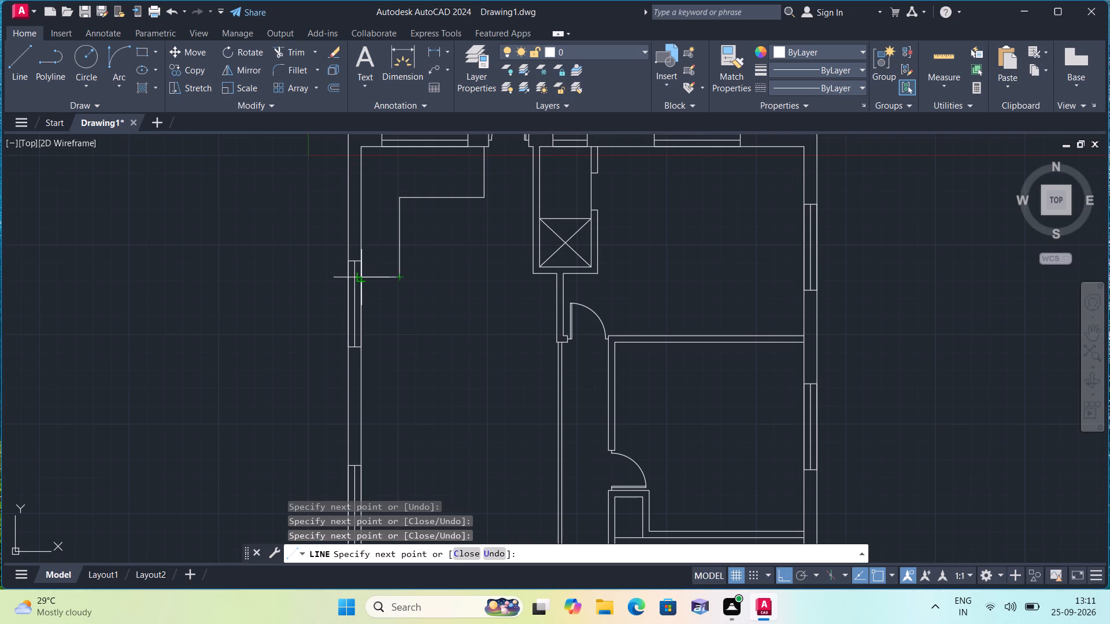
{"action": "left_click", "coordinate": [362, 276]}
{"action": "key", "text": "Escape"}
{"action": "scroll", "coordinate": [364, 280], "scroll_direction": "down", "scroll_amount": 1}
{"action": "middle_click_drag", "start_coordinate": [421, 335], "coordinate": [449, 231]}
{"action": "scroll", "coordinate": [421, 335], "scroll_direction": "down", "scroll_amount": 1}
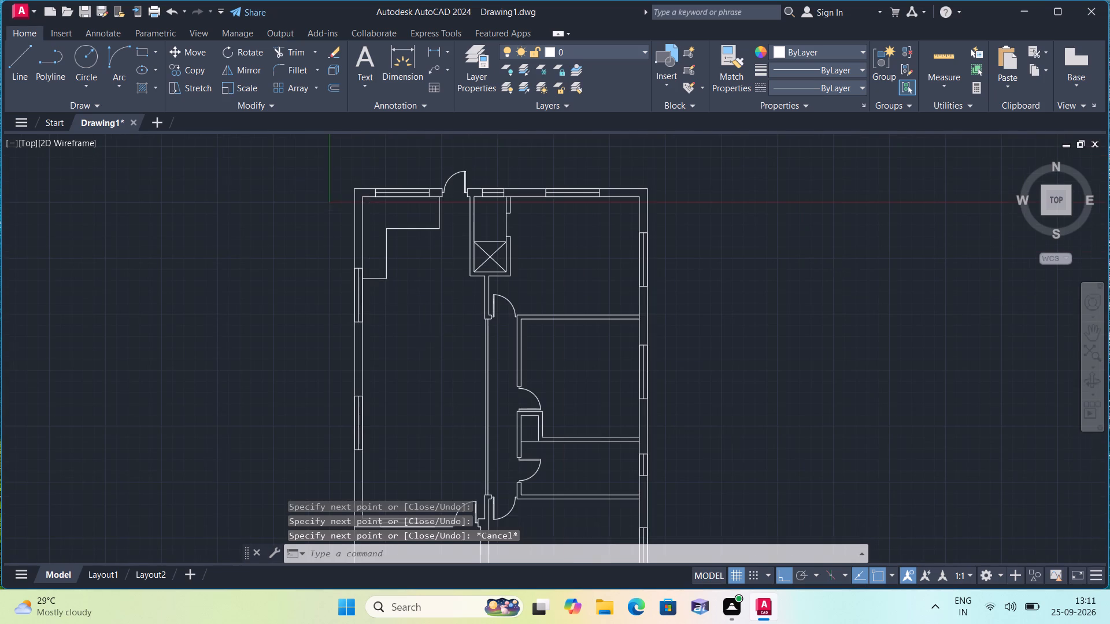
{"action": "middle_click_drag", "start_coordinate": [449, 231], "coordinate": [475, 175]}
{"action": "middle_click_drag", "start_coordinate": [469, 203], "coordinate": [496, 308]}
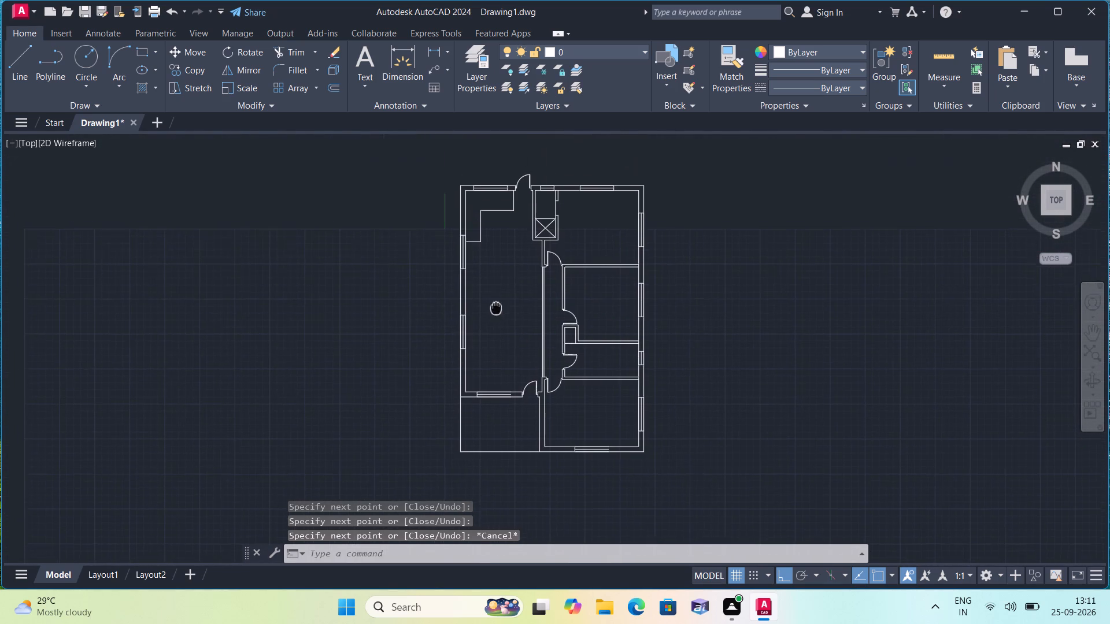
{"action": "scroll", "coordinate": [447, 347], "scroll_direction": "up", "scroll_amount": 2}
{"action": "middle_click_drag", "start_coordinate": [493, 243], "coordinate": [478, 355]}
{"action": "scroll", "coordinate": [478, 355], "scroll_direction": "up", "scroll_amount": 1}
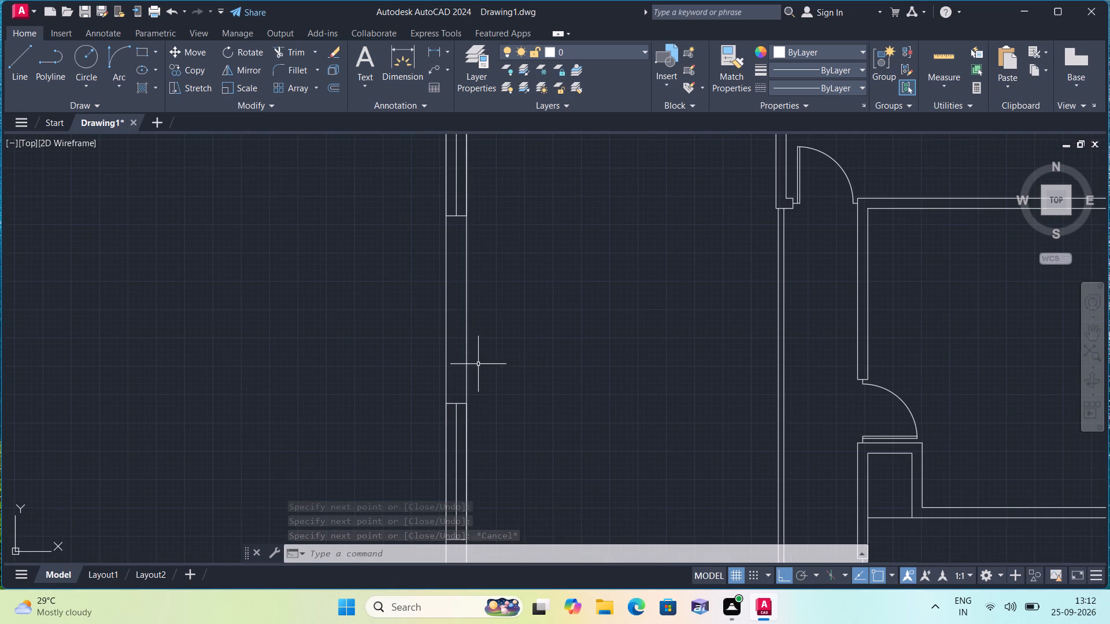
Move the northern window in the west outer wall, with its end lines, about 5'-10" south along the wall.
{"action": "middle_click_drag", "start_coordinate": [495, 304], "coordinate": [479, 430]}
{"action": "scroll", "coordinate": [430, 284], "scroll_direction": "up", "scroll_amount": 2}
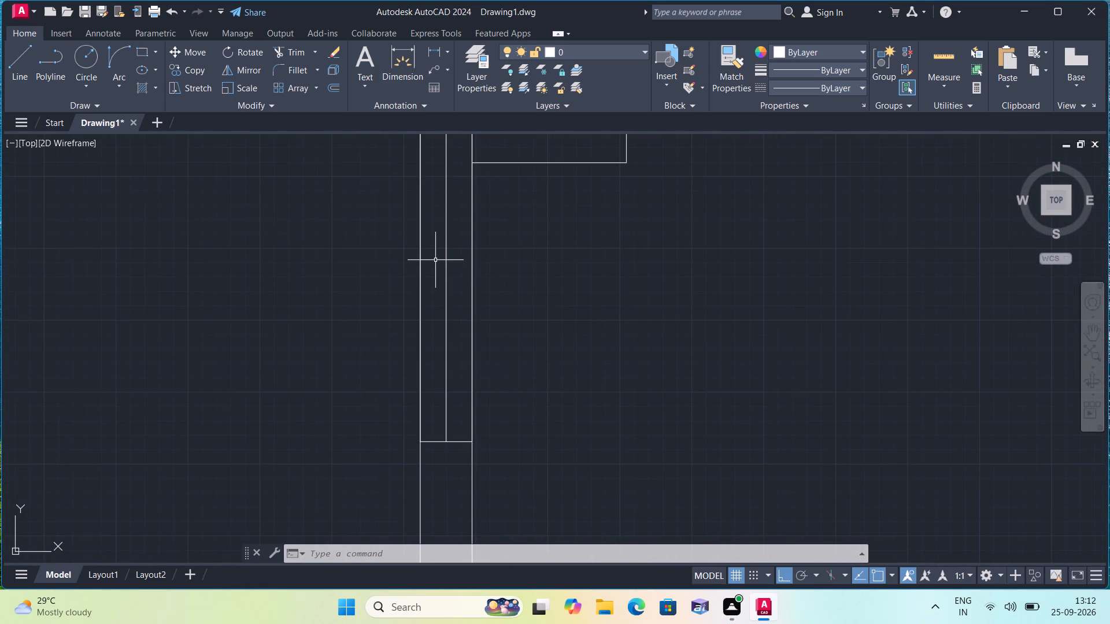
{"action": "left_click", "coordinate": [448, 255]}
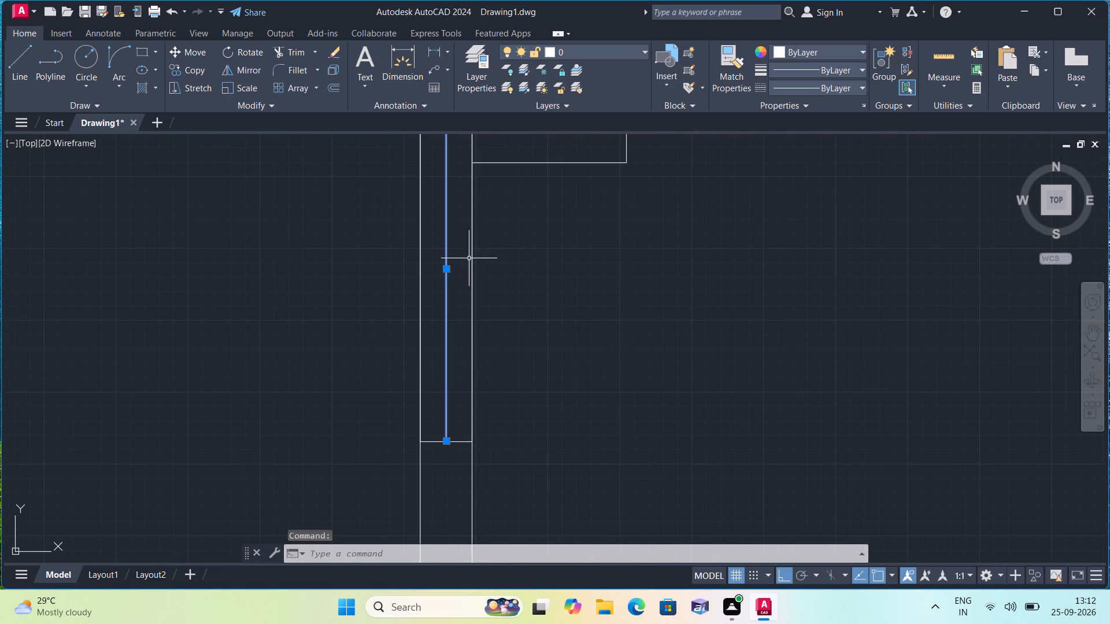
{"action": "left_click", "coordinate": [472, 258]}
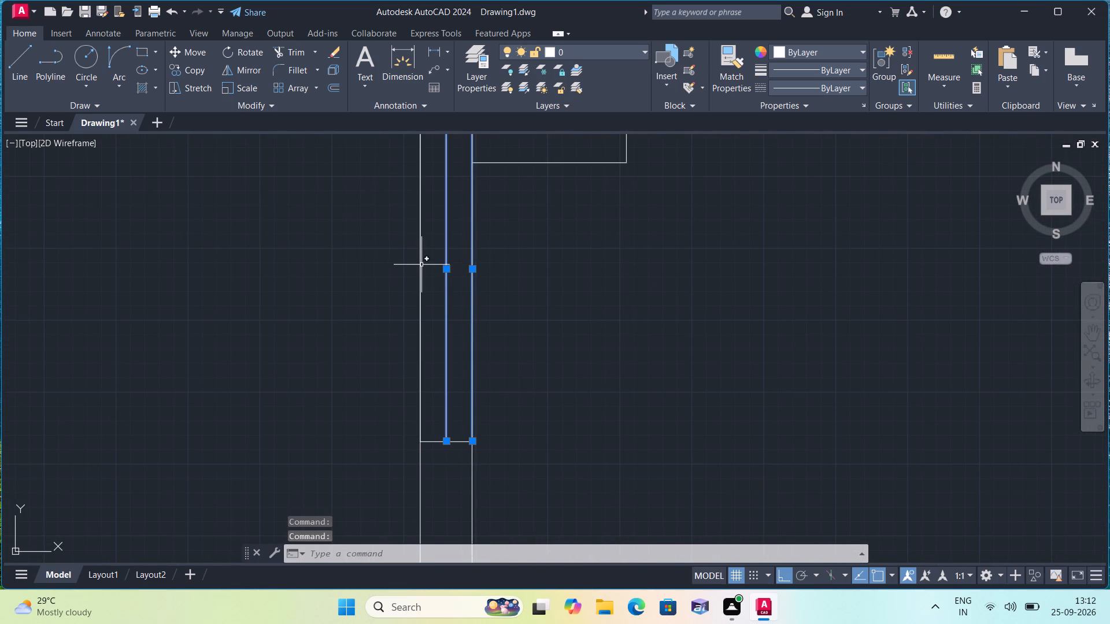
{"action": "left_click", "coordinate": [421, 263]}
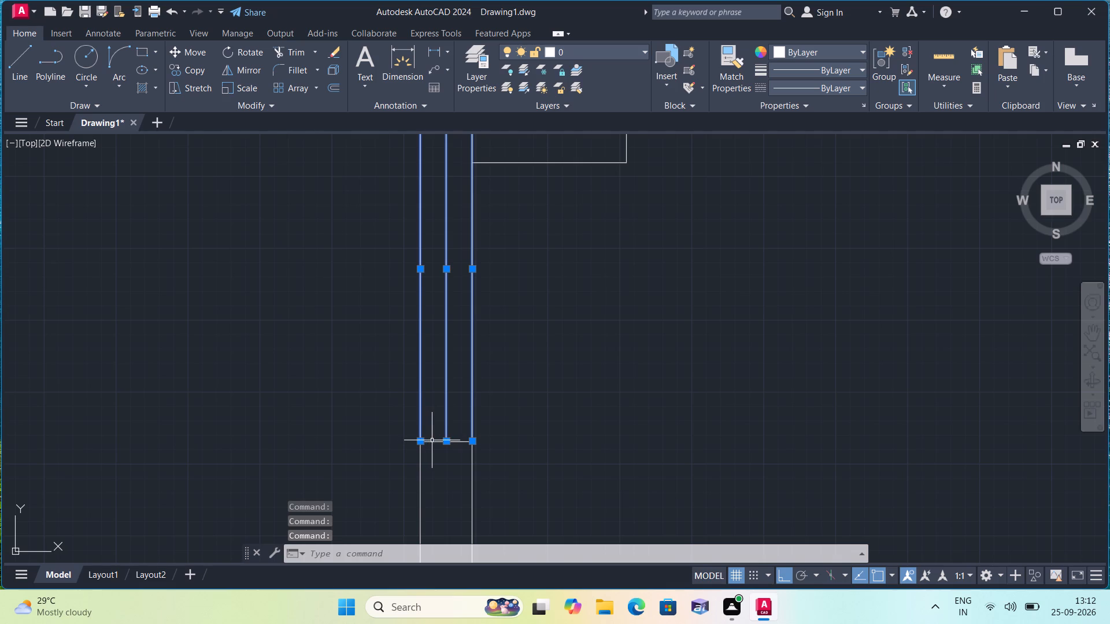
{"action": "left_click", "coordinate": [432, 441]}
{"action": "middle_click_drag", "start_coordinate": [568, 321], "coordinate": [594, 503]}
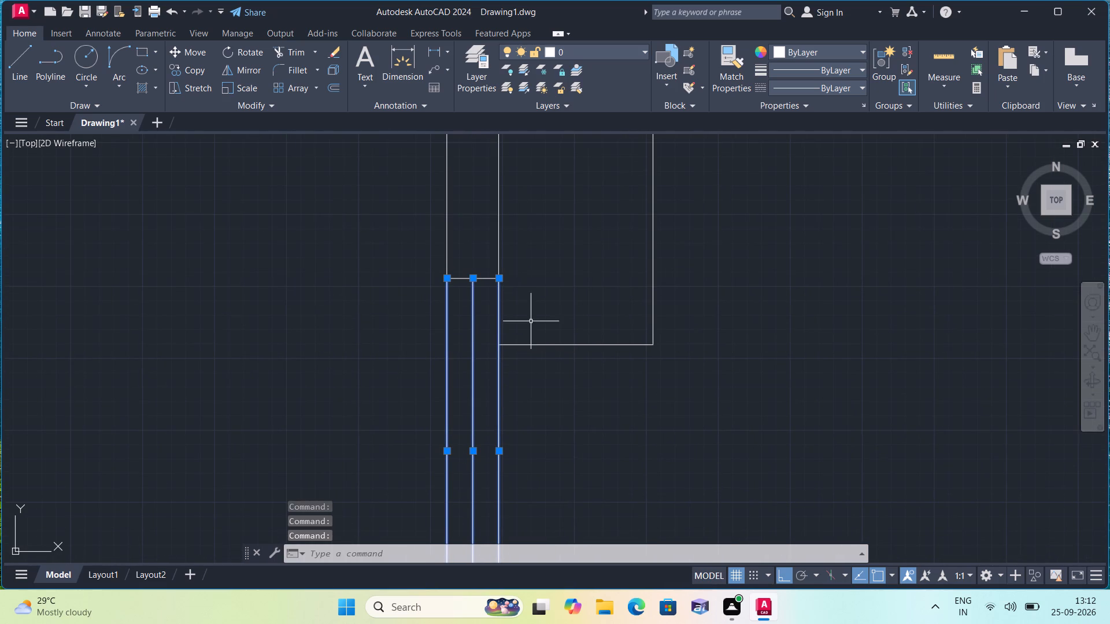
{"action": "left_click", "coordinate": [486, 280]}
{"action": "left_click", "coordinate": [198, 54]}
{"action": "scroll", "coordinate": [335, 220], "scroll_direction": "down", "scroll_amount": 2}
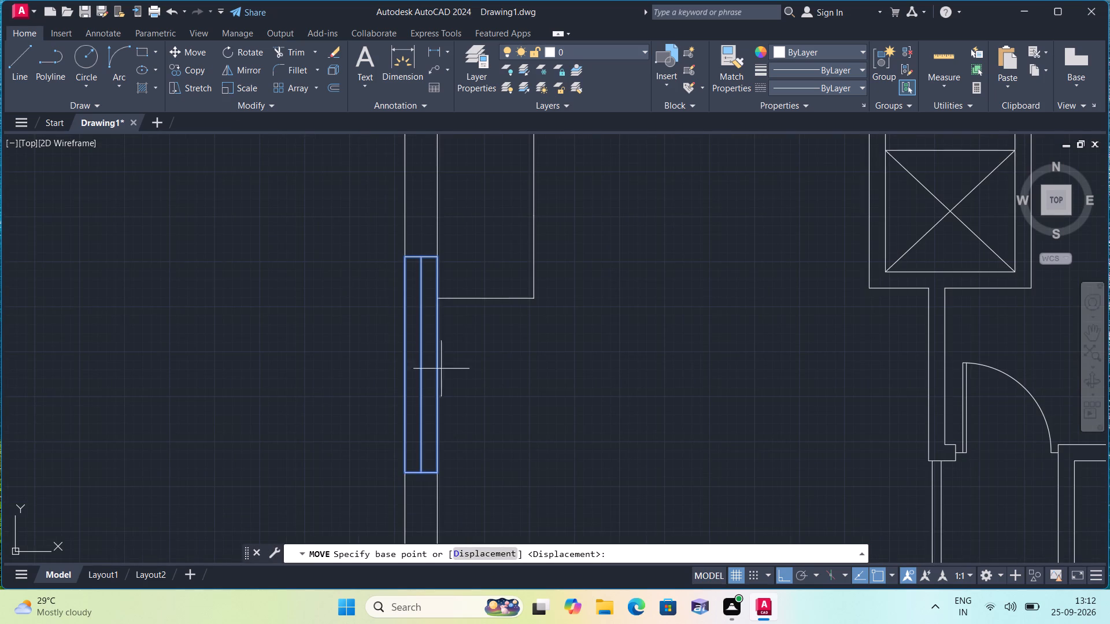
{"action": "middle_click_drag", "start_coordinate": [457, 381], "coordinate": [460, 310]}
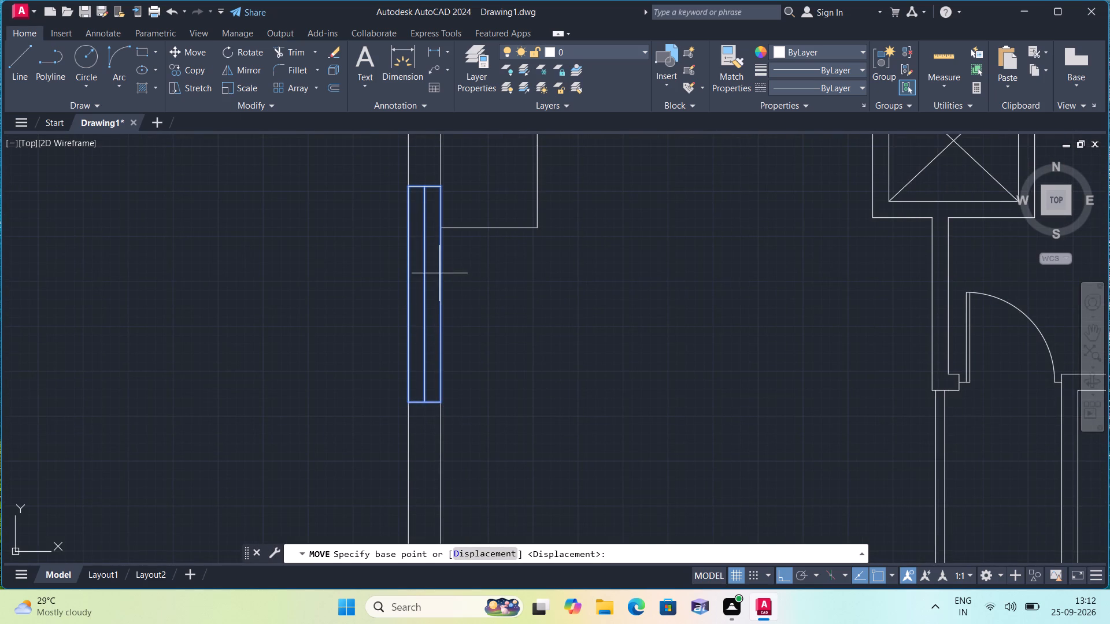
{"action": "left_click", "coordinate": [441, 296]}
{"action": "middle_click_drag", "start_coordinate": [434, 359], "coordinate": [432, 358]}
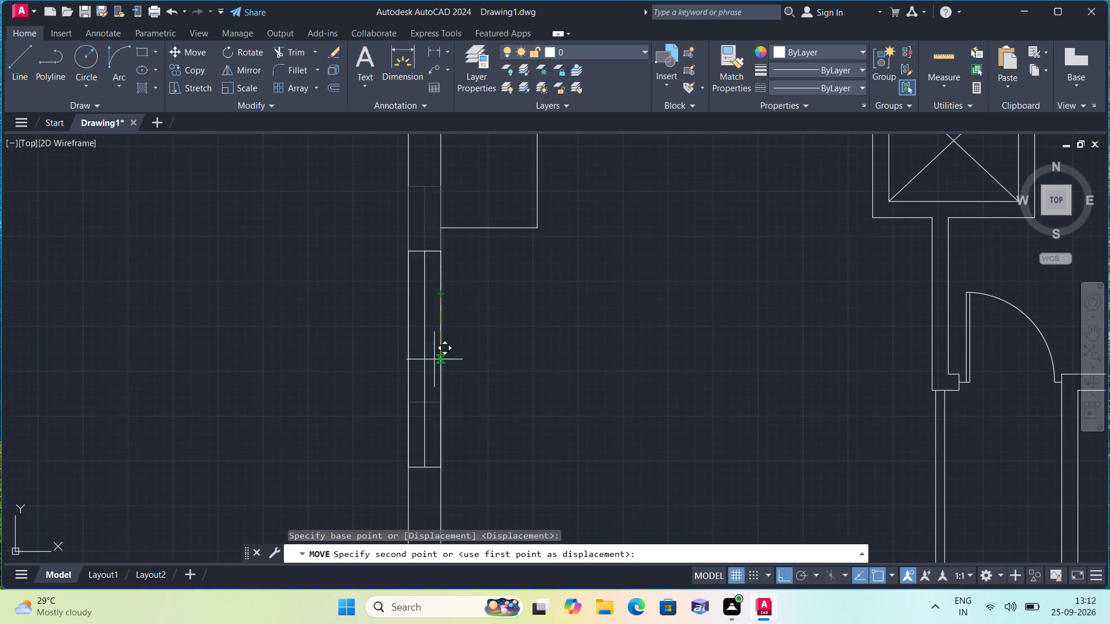
{"action": "middle_click_drag", "start_coordinate": [432, 358], "coordinate": [441, 192]}
{"action": "scroll", "coordinate": [431, 308], "scroll_direction": "down", "scroll_amount": 2}
{"action": "scroll", "coordinate": [449, 267], "scroll_direction": "up", "scroll_amount": 1}
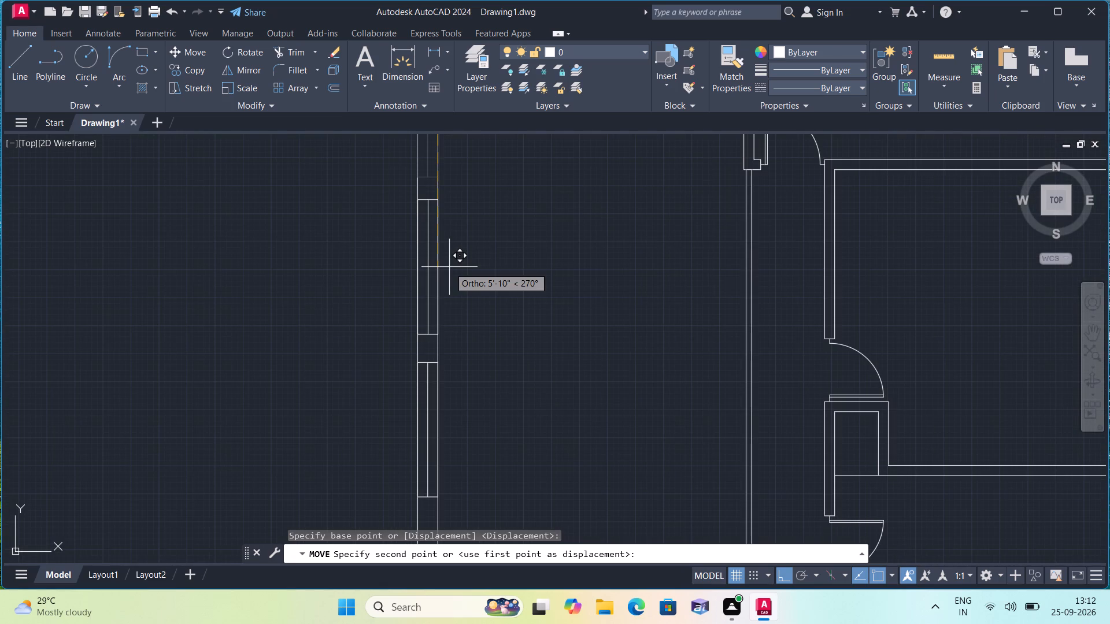
{"action": "scroll", "coordinate": [449, 266], "scroll_direction": "down", "scroll_amount": 1}
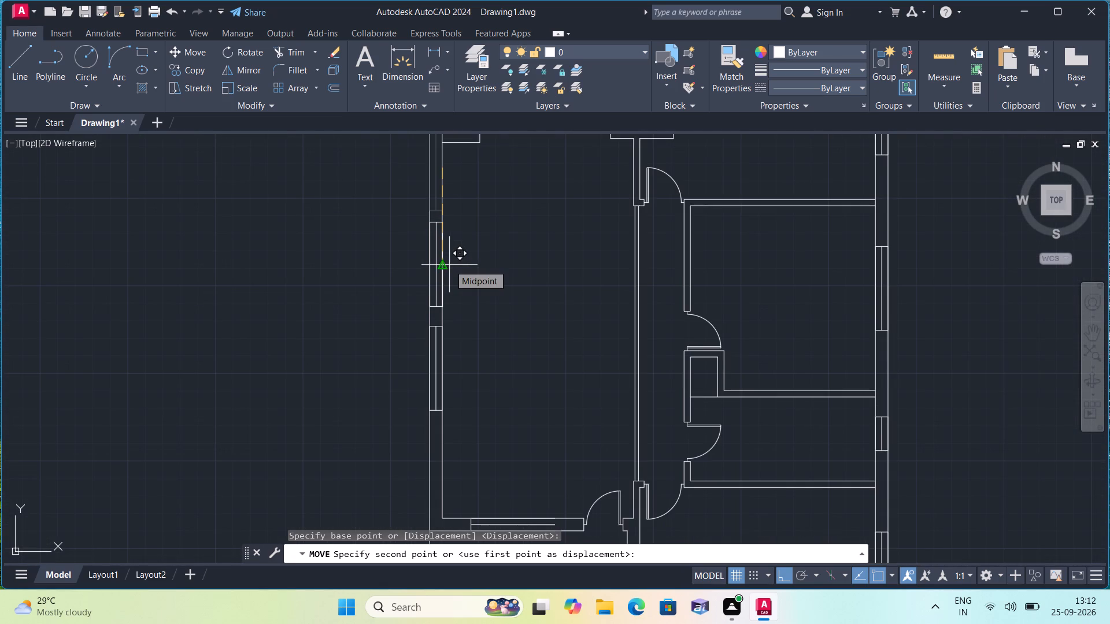
{"action": "left_click", "coordinate": [449, 265]}
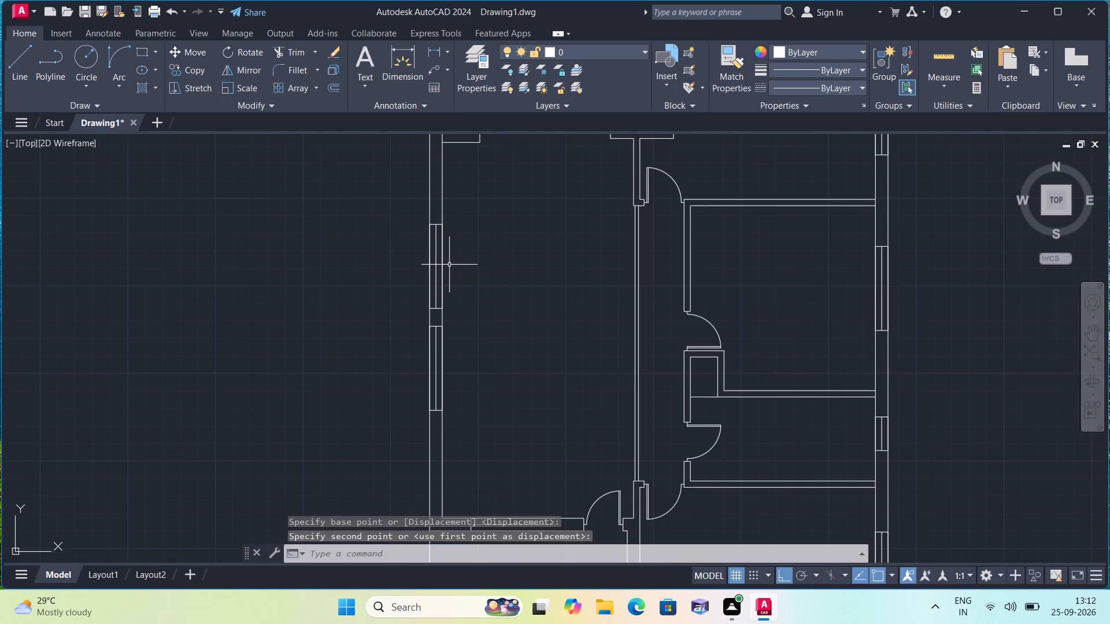
Move the southern window in the west outer wall, with its end lines, about 4.5' south along the wall.
{"action": "middle_click_drag", "start_coordinate": [471, 383], "coordinate": [472, 286]}
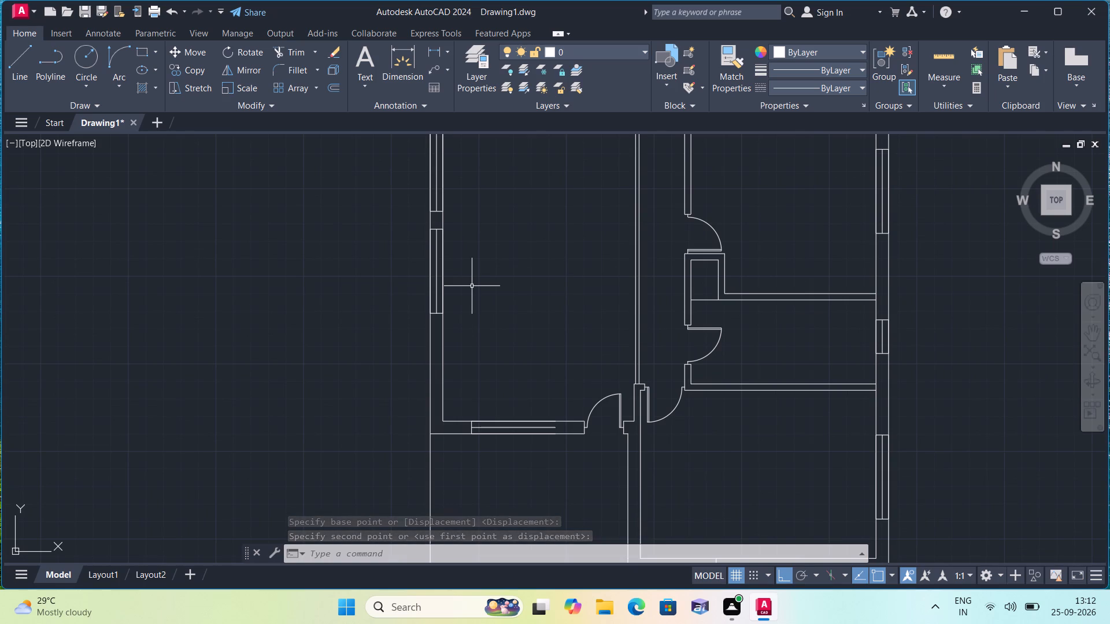
{"action": "scroll", "coordinate": [445, 300], "scroll_direction": "up", "scroll_amount": 1}
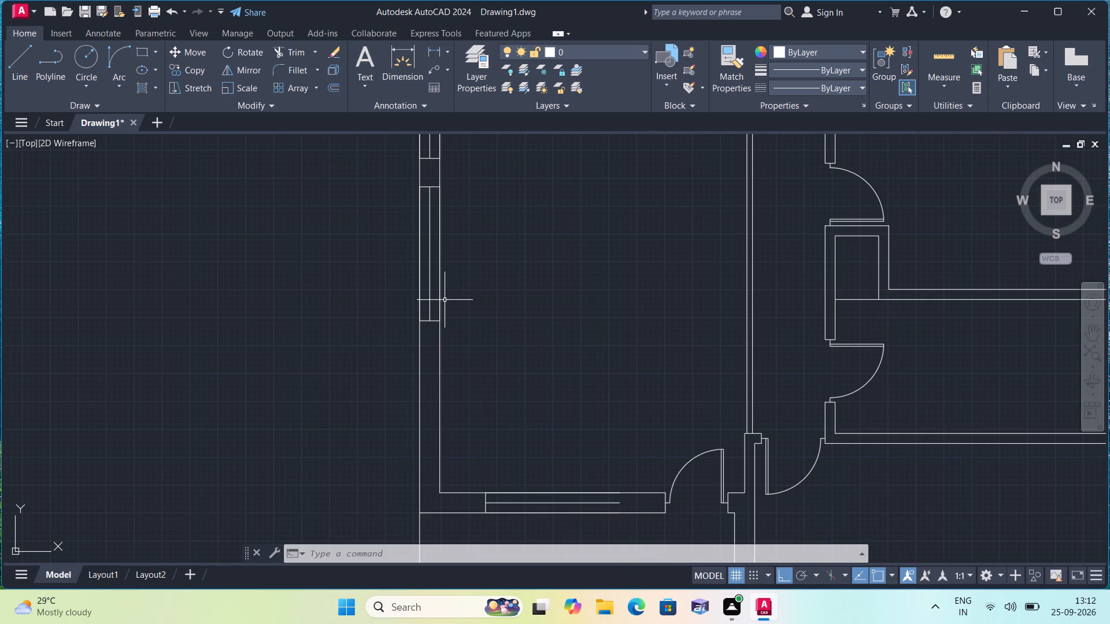
{"action": "scroll", "coordinate": [442, 285], "scroll_direction": "up", "scroll_amount": 2}
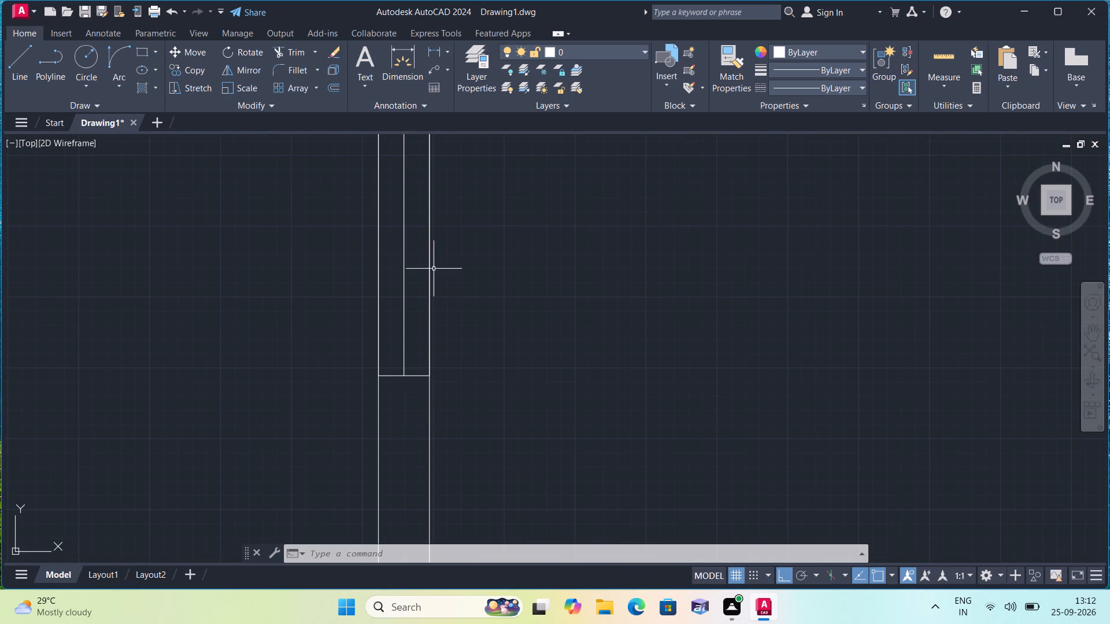
{"action": "left_click", "coordinate": [432, 266]}
{"action": "left_click", "coordinate": [431, 266]}
{"action": "left_click", "coordinate": [431, 266]}
{"action": "left_click", "coordinate": [429, 265]}
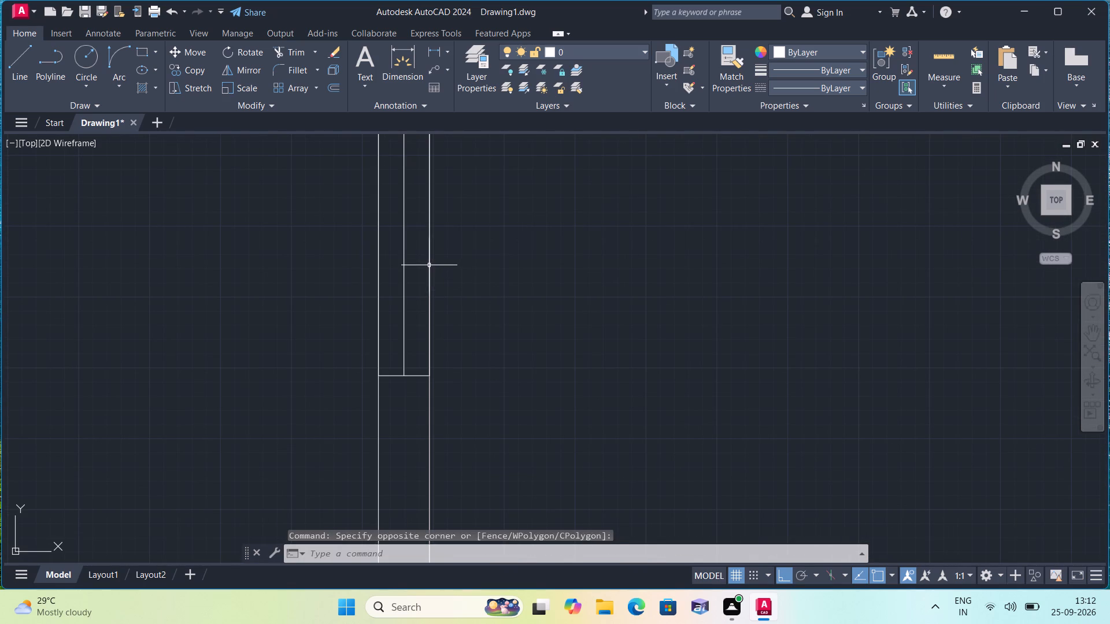
{"action": "left_click", "coordinate": [404, 259]}
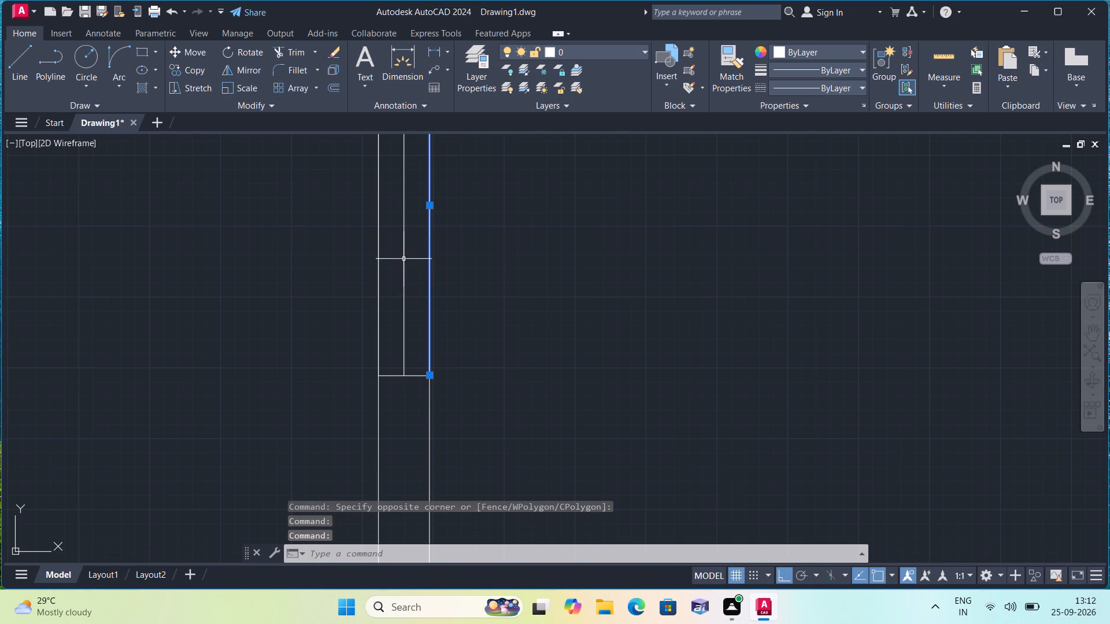
{"action": "left_click", "coordinate": [379, 257]}
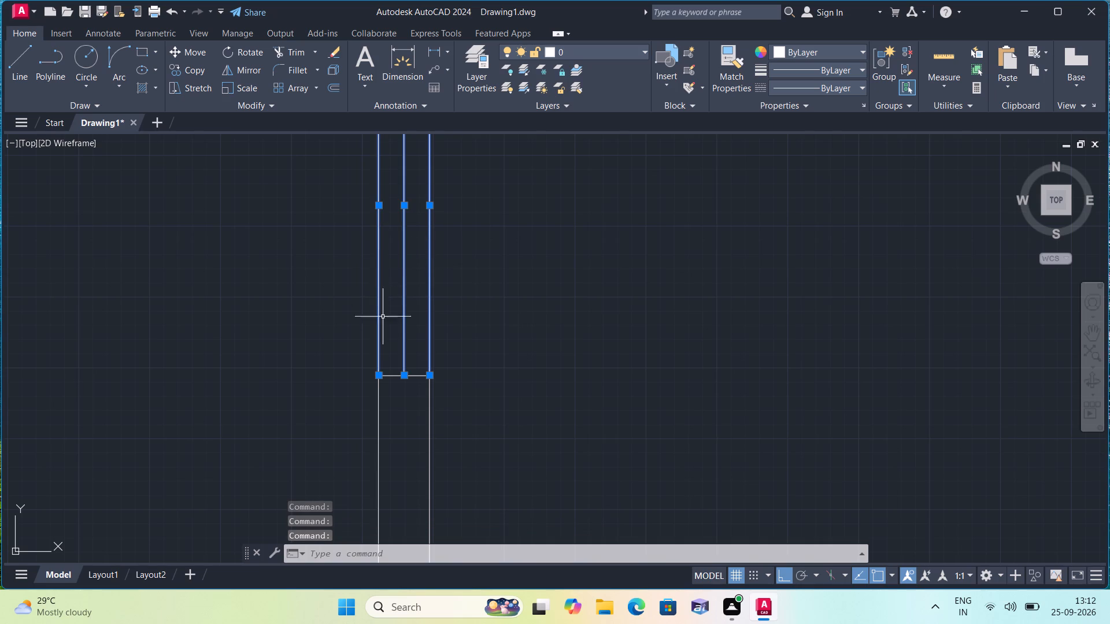
{"action": "scroll", "coordinate": [395, 356], "scroll_direction": "up", "scroll_amount": 2}
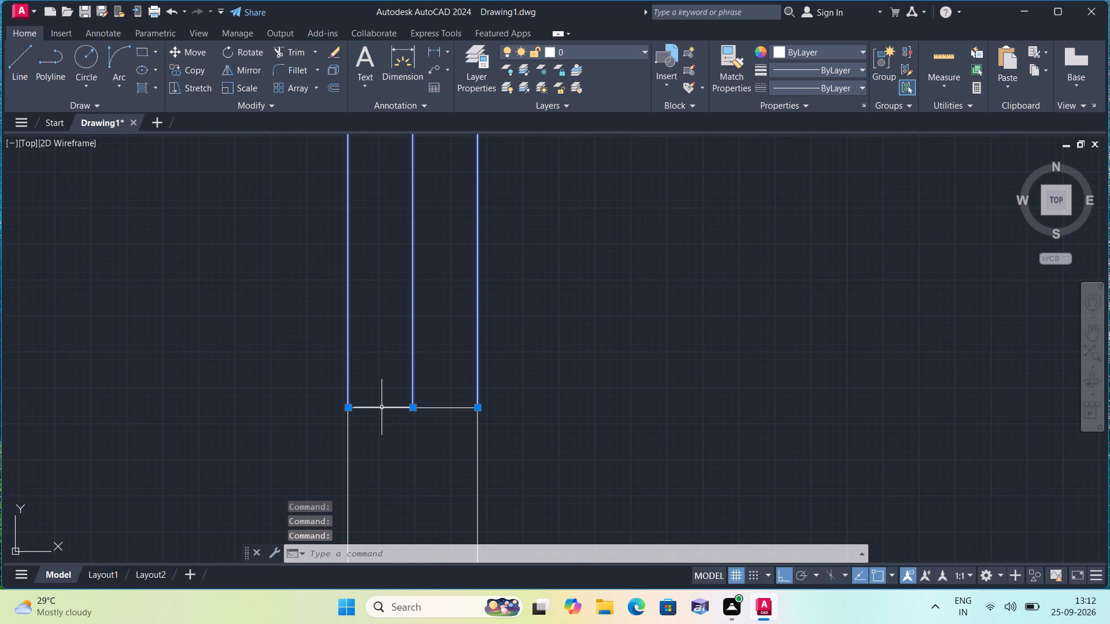
{"action": "left_click", "coordinate": [382, 407]}
{"action": "scroll", "coordinate": [383, 317], "scroll_direction": "down", "scroll_amount": 1}
{"action": "middle_click_drag", "start_coordinate": [387, 304], "coordinate": [417, 460]}
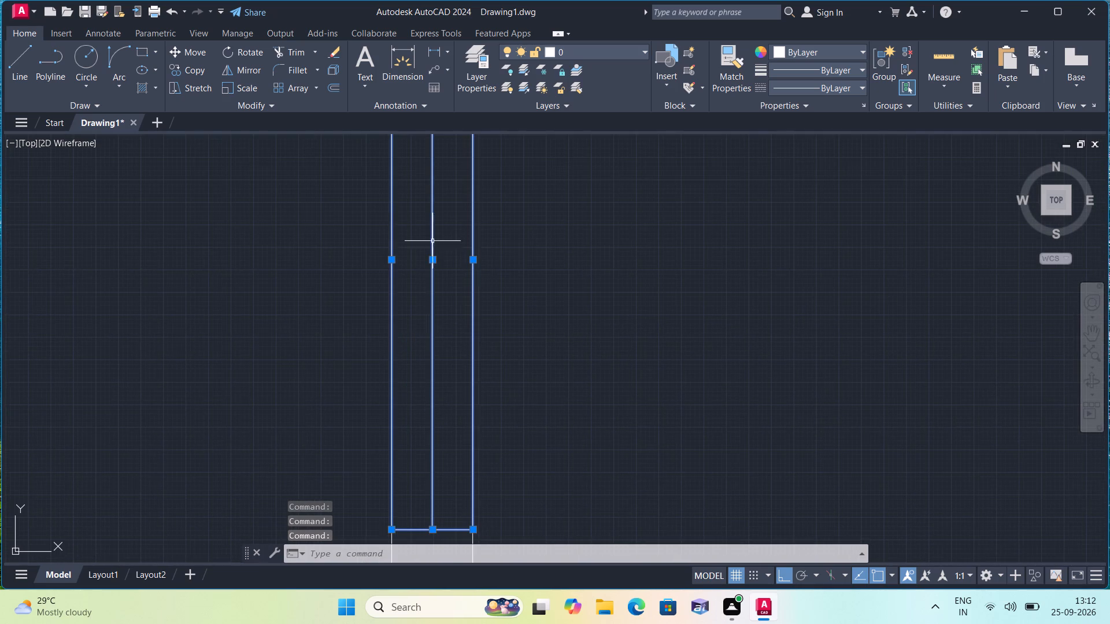
{"action": "middle_click_drag", "start_coordinate": [428, 231], "coordinate": [420, 478]}
{"action": "scroll", "coordinate": [446, 225], "scroll_direction": "up", "scroll_amount": 2}
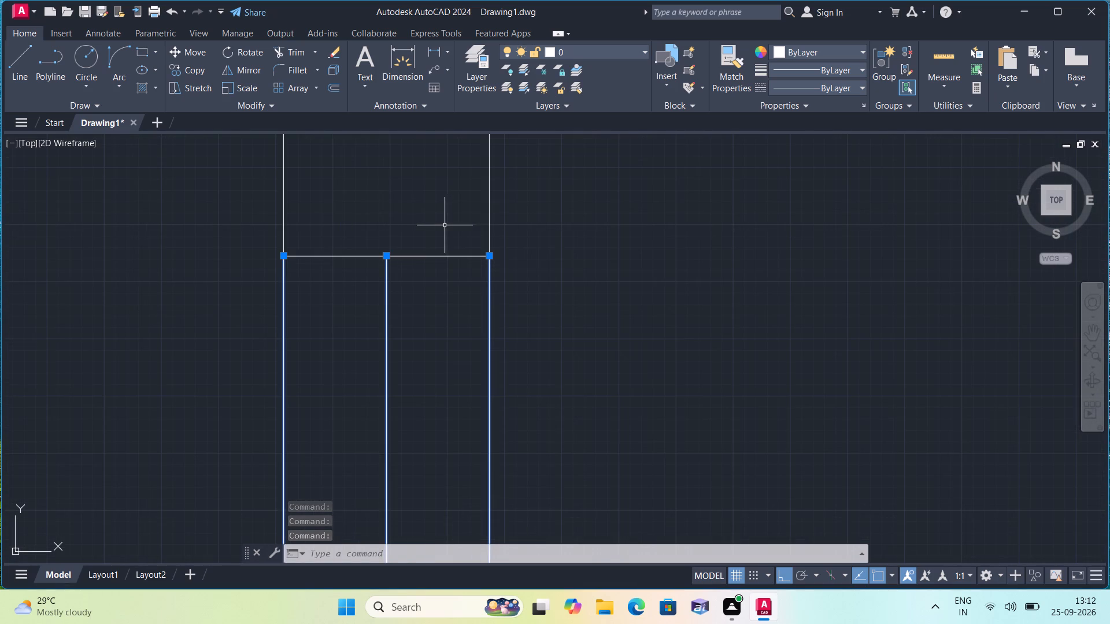
{"action": "left_click", "coordinate": [434, 257]}
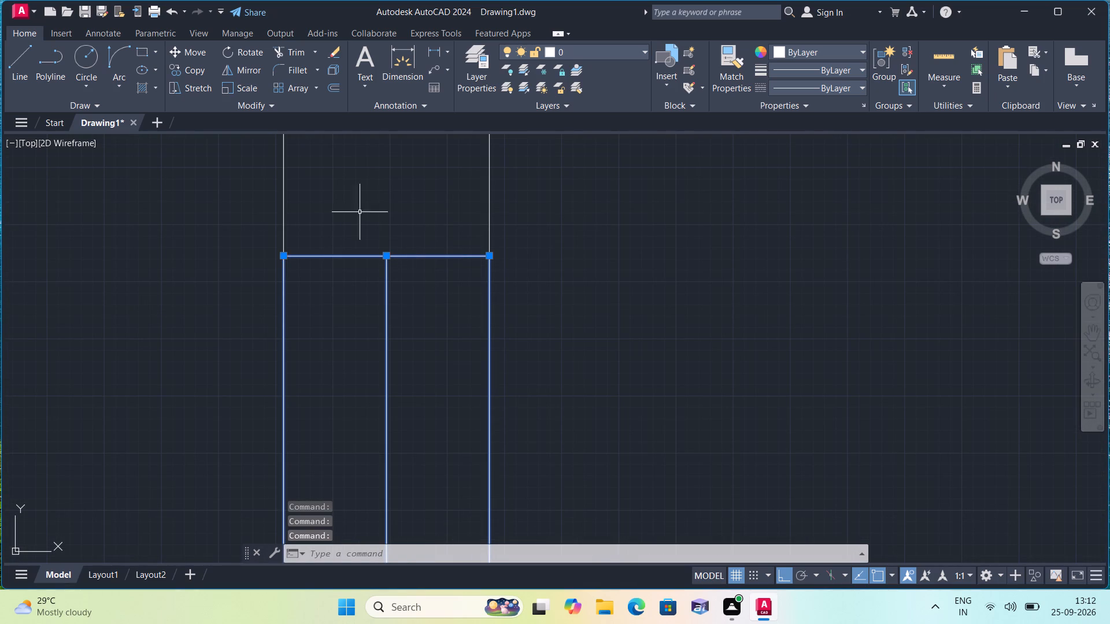
{"action": "left_click", "coordinate": [189, 54]}
{"action": "scroll", "coordinate": [259, 157], "scroll_direction": "down", "scroll_amount": 3}
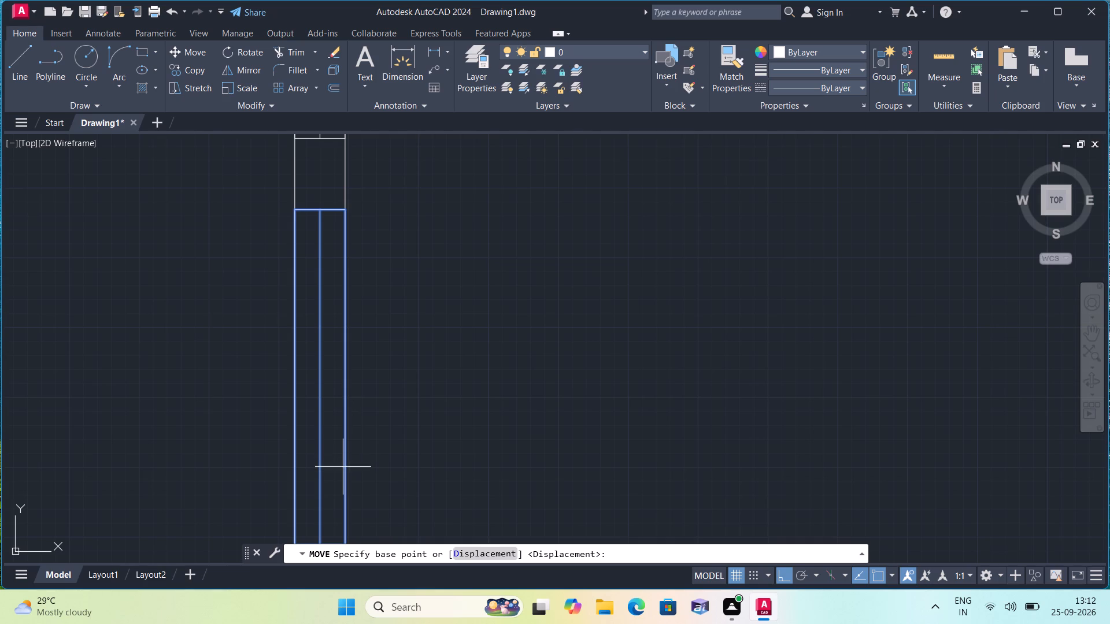
{"action": "left_click", "coordinate": [345, 376]}
{"action": "scroll", "coordinate": [342, 377], "scroll_direction": "down", "scroll_amount": 1}
{"action": "middle_click_drag", "start_coordinate": [342, 377], "coordinate": [349, 288]}
{"action": "scroll", "coordinate": [351, 252], "scroll_direction": "down", "scroll_amount": 1}
{"action": "middle_click_drag", "start_coordinate": [380, 364], "coordinate": [379, 350]}
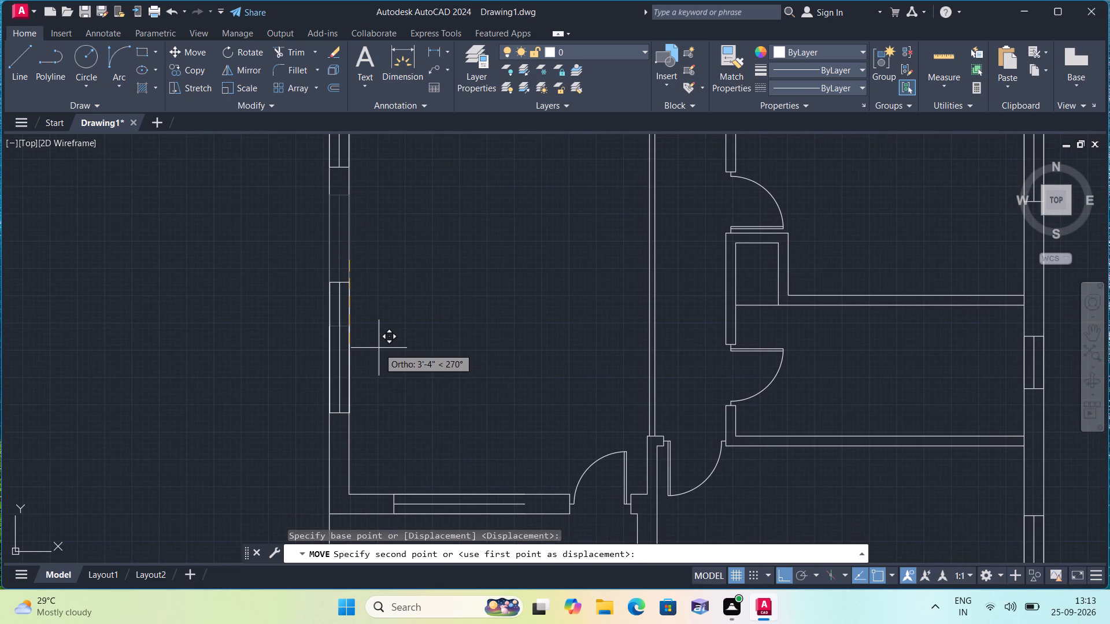
{"action": "left_click", "coordinate": [373, 378]}
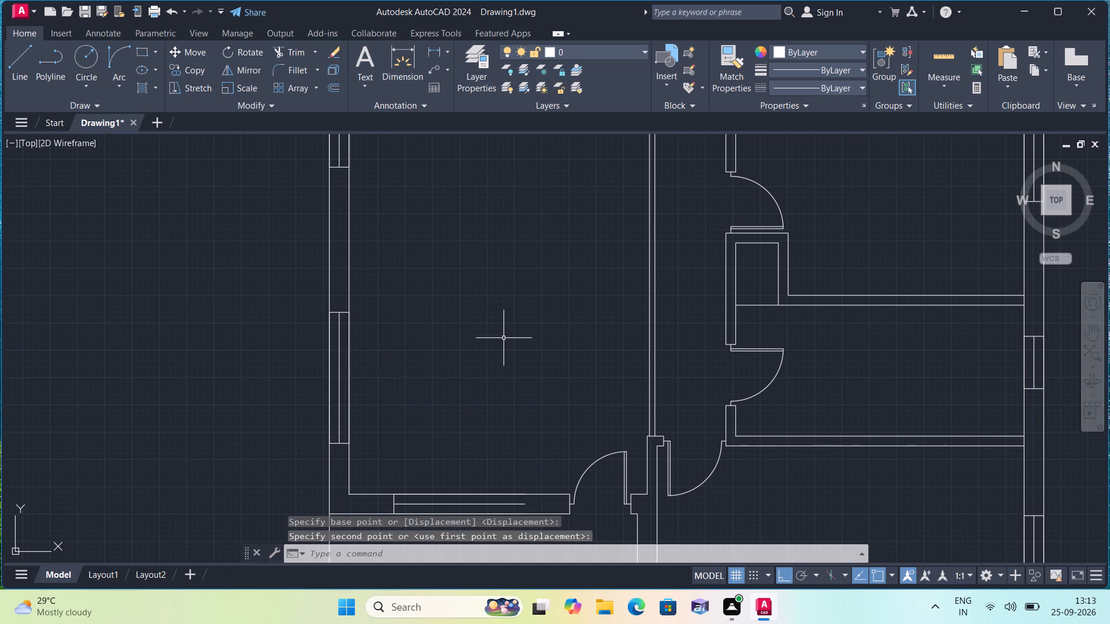
Configure Hatch to use the Solid type and black as its colour.
{"action": "scroll", "coordinate": [504, 338], "scroll_direction": "down", "scroll_amount": 3}
{"action": "middle_click_drag", "start_coordinate": [526, 342], "coordinate": [521, 343]}
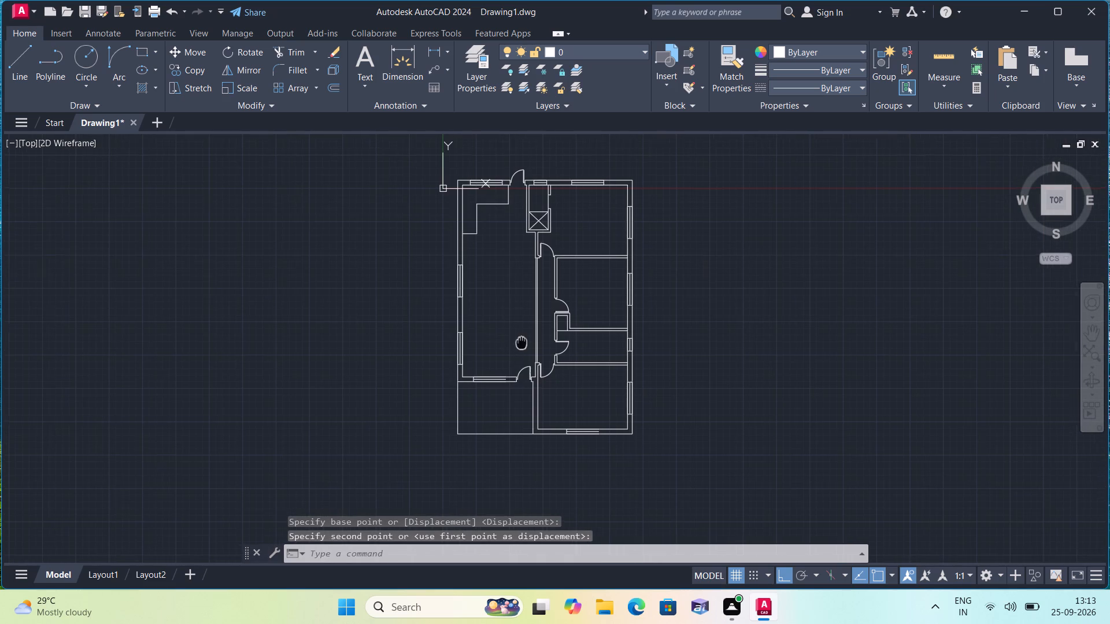
{"action": "middle_click_drag", "start_coordinate": [521, 343], "coordinate": [488, 336]}
{"action": "scroll", "coordinate": [493, 336], "scroll_direction": "down", "scroll_amount": 1}
{"action": "scroll", "coordinate": [505, 297], "scroll_direction": "up", "scroll_amount": 1}
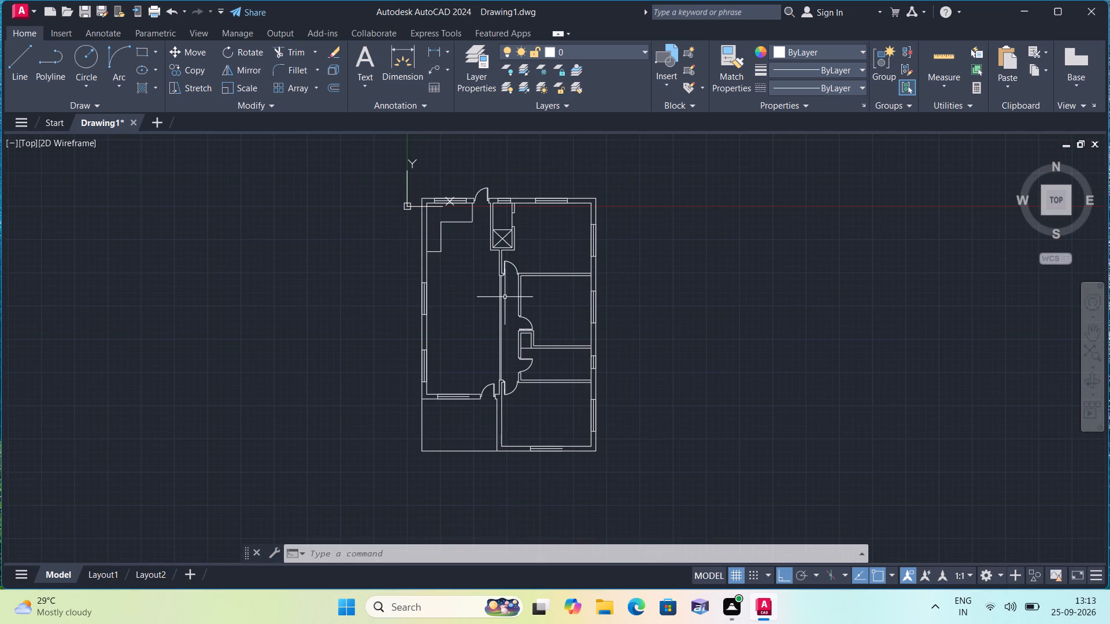
{"action": "type", "text": "h"}
{"action": "key", "text": "space"}
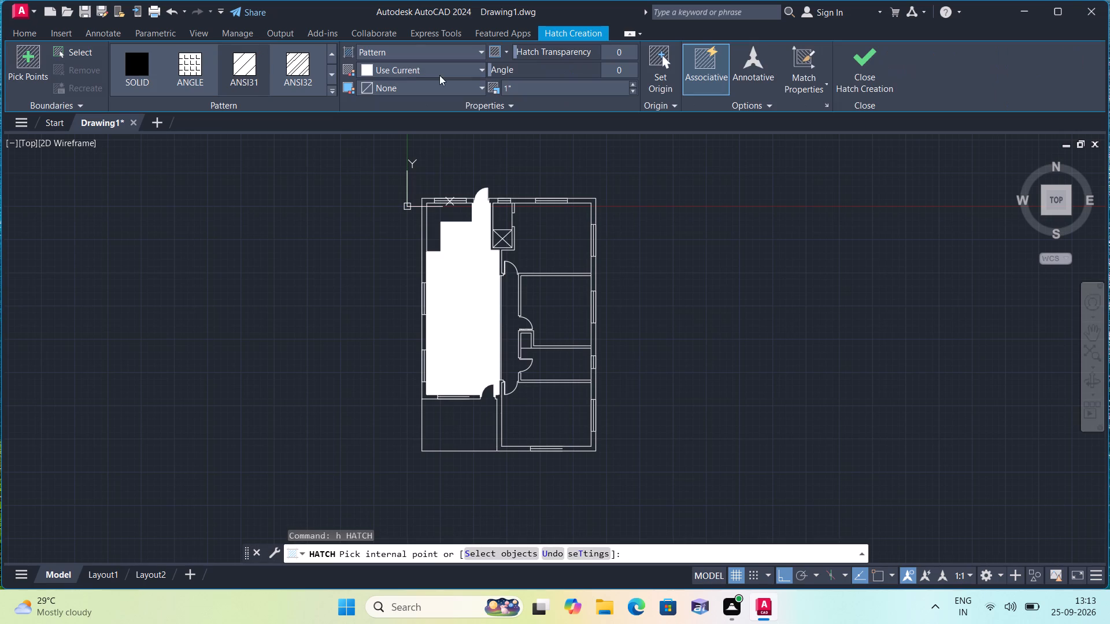
{"action": "left_click", "coordinate": [410, 51]}
{"action": "left_click", "coordinate": [401, 69]}
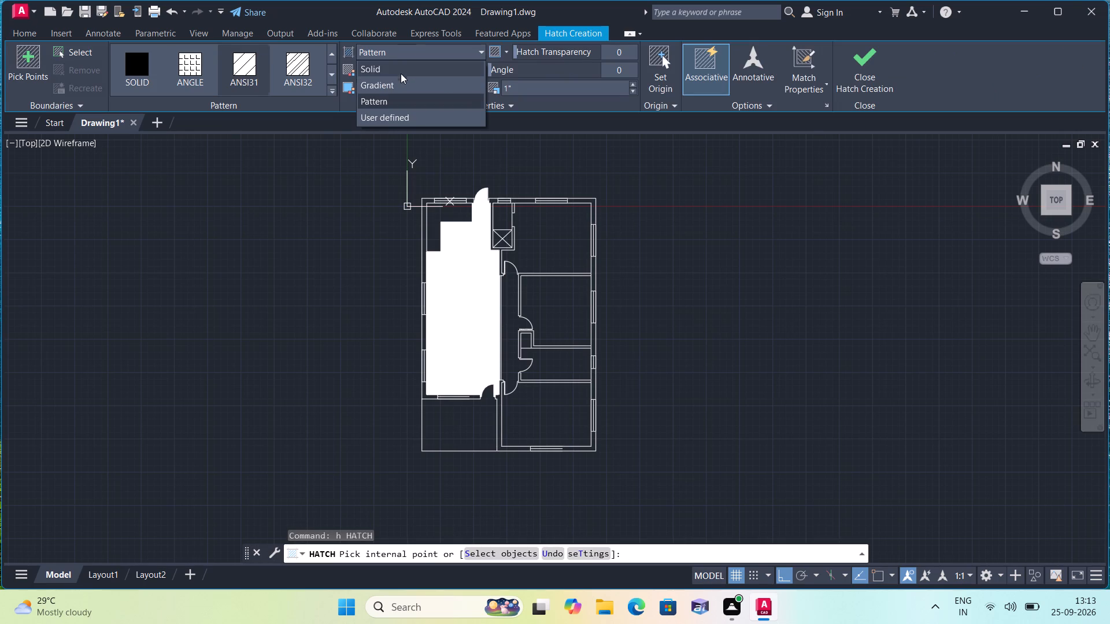
{"action": "left_click", "coordinate": [421, 71]}
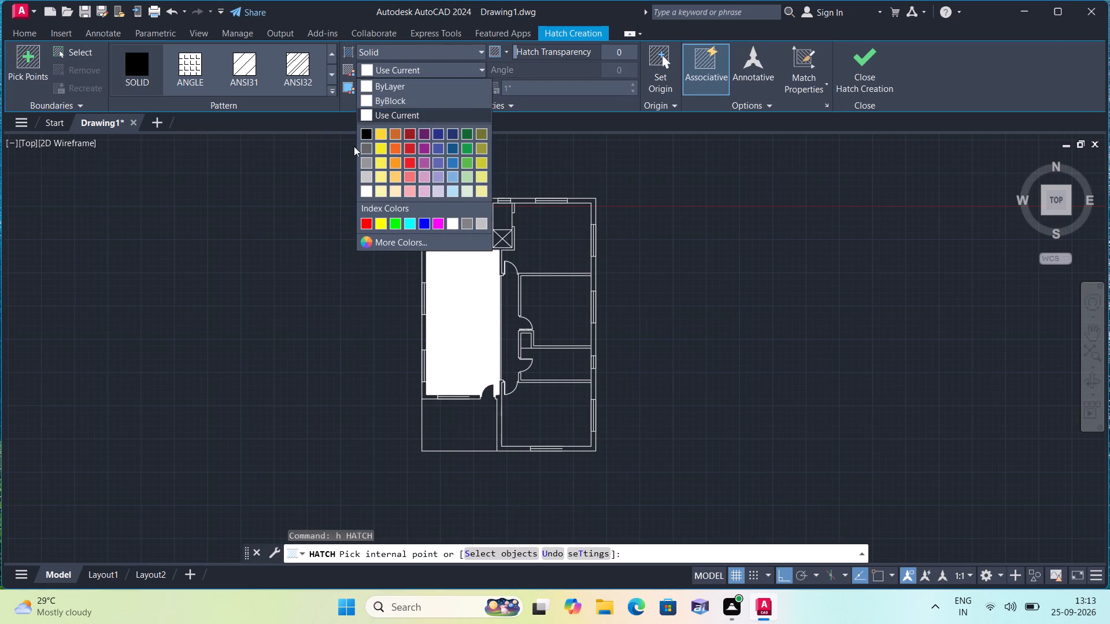
{"action": "left_click", "coordinate": [362, 135]}
{"action": "key", "text": "space"}
Hatch solid black the west wall's northern stretch, the north wall segments up to the northeast corner, and the partitions around the crossed shaft.
{"action": "scroll", "coordinate": [423, 235], "scroll_direction": "up", "scroll_amount": 3}
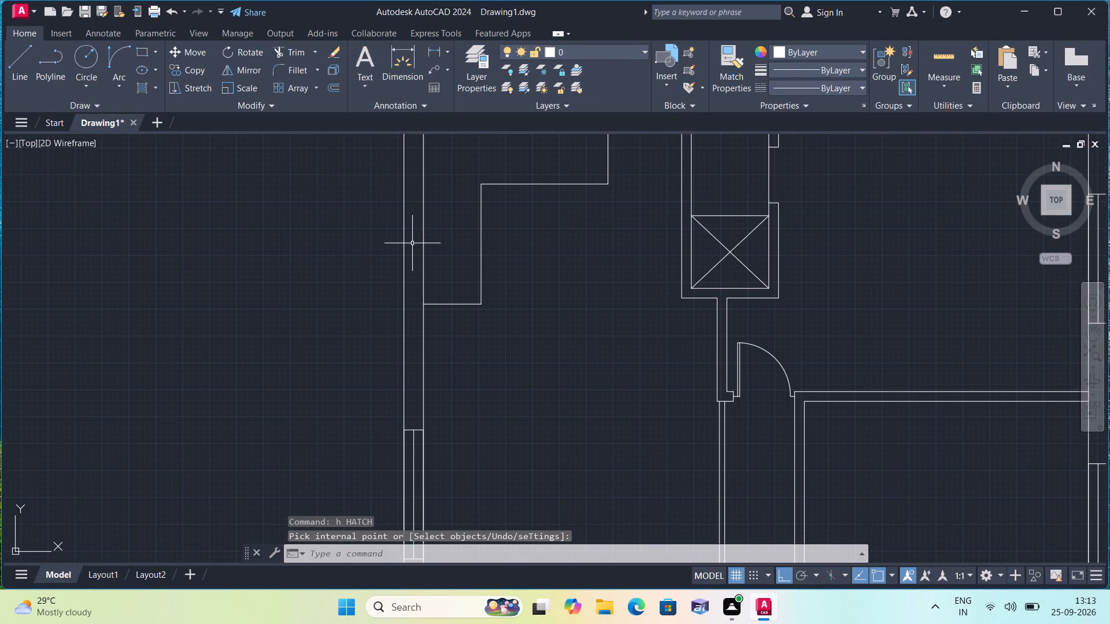
{"action": "left_click", "coordinate": [412, 242]}
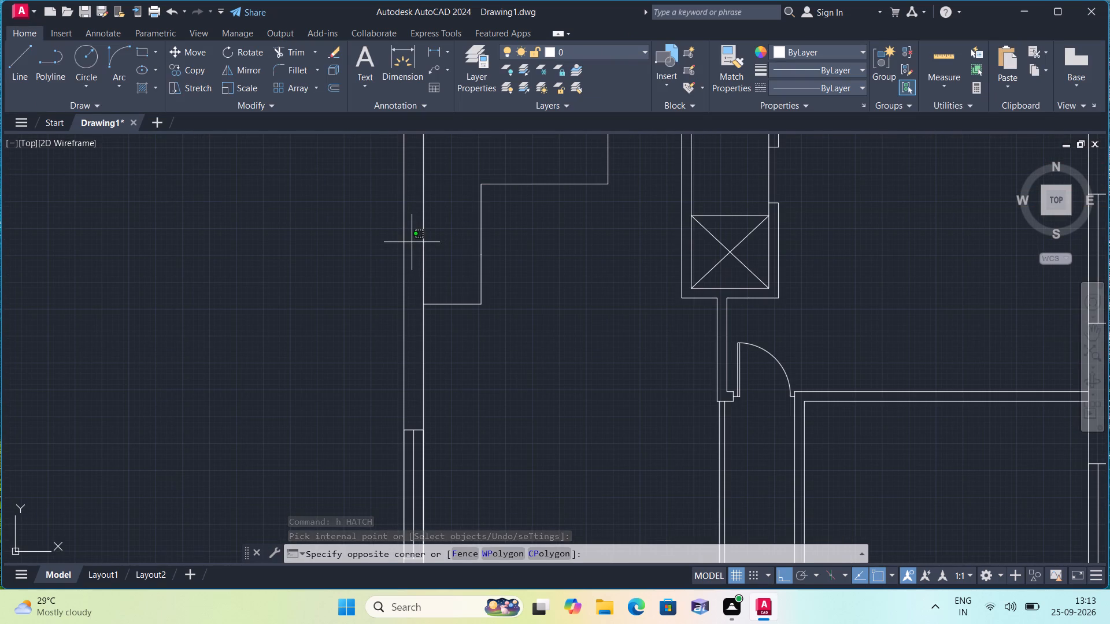
{"action": "key", "text": "space"}
{"action": "type", "text": "h"}
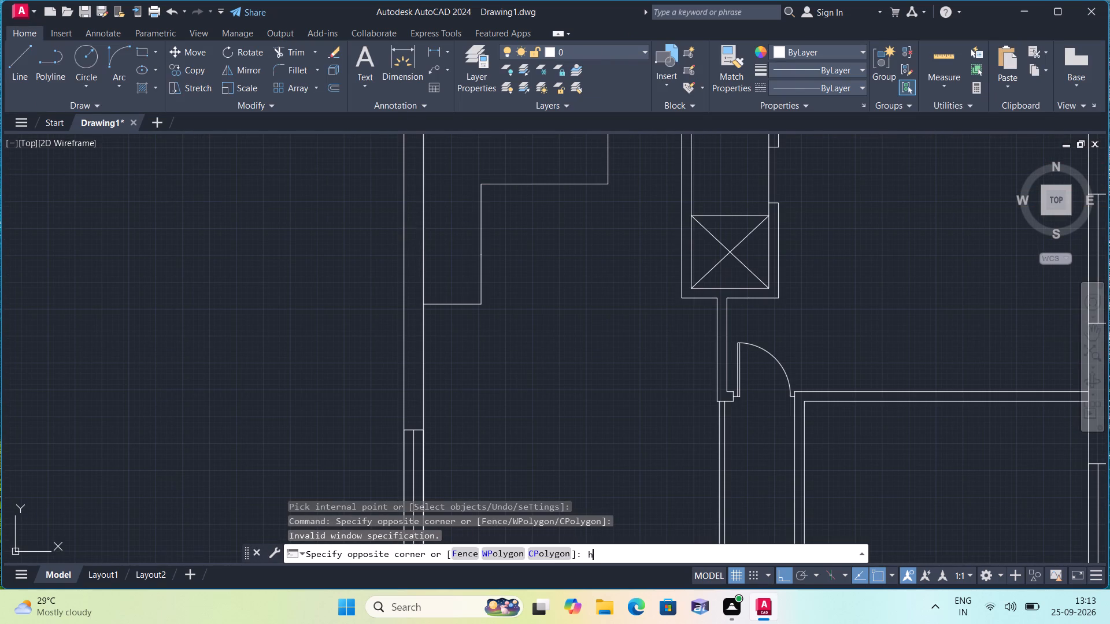
{"action": "key", "text": "space"}
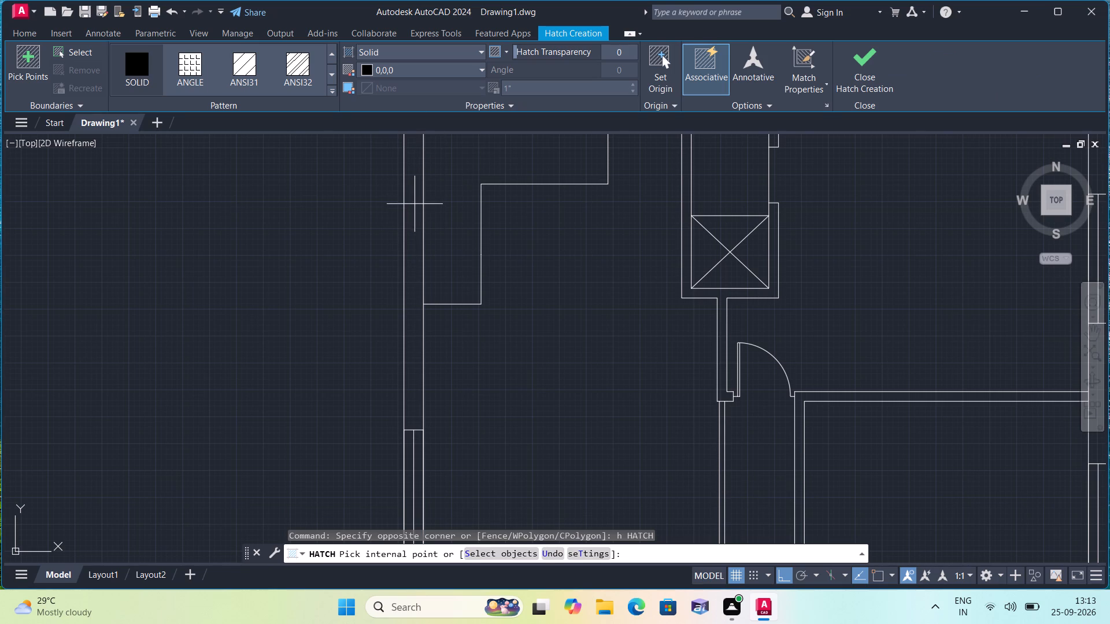
{"action": "left_click", "coordinate": [415, 214]}
{"action": "scroll", "coordinate": [415, 214], "scroll_direction": "down", "scroll_amount": 2}
{"action": "scroll", "coordinate": [491, 176], "scroll_direction": "up", "scroll_amount": 2}
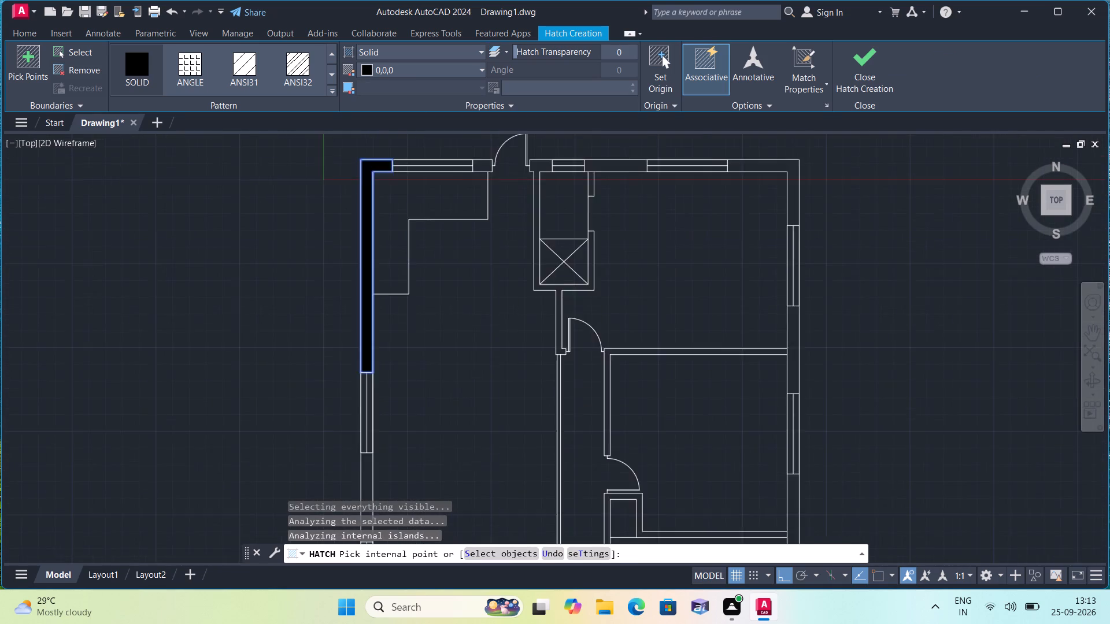
{"action": "left_click", "coordinate": [475, 161]}
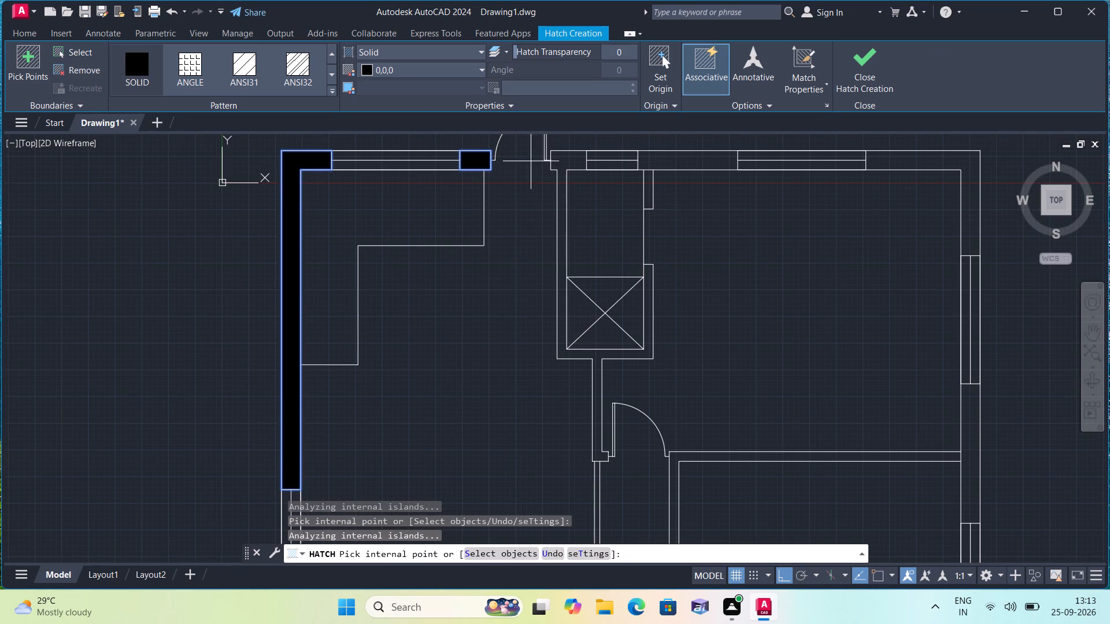
{"action": "left_click", "coordinate": [568, 162]}
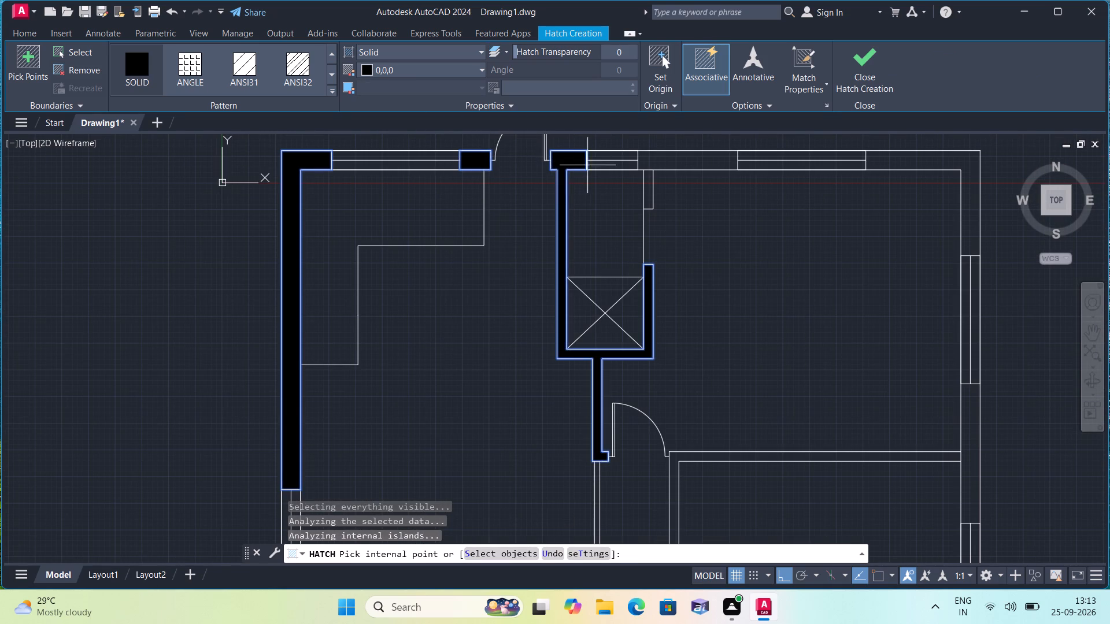
{"action": "left_click", "coordinate": [655, 163]}
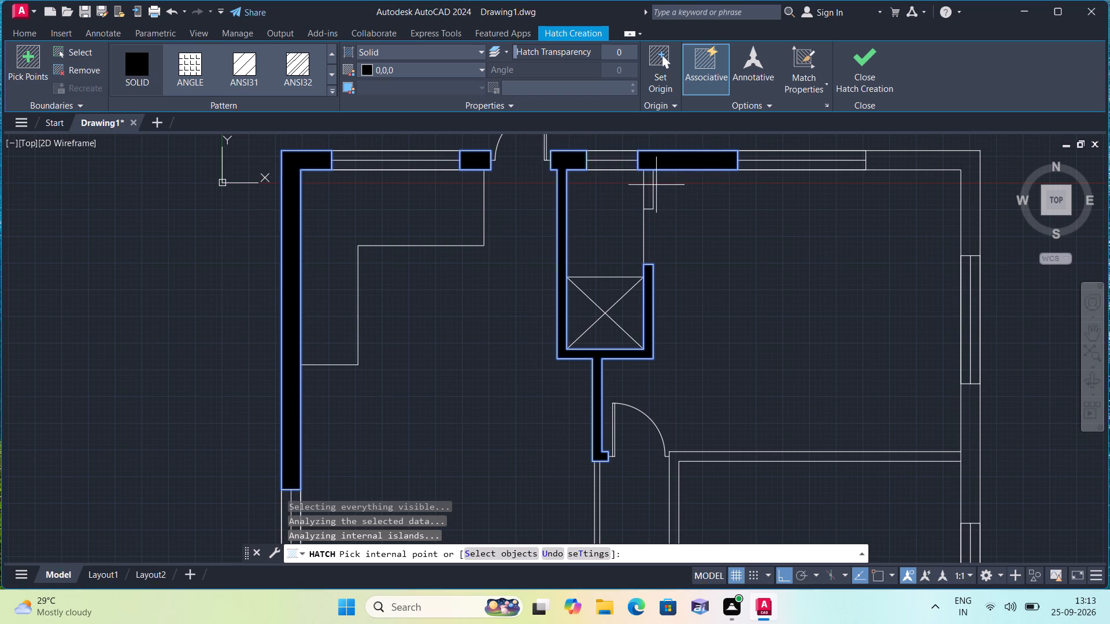
{"action": "left_click", "coordinate": [651, 183]}
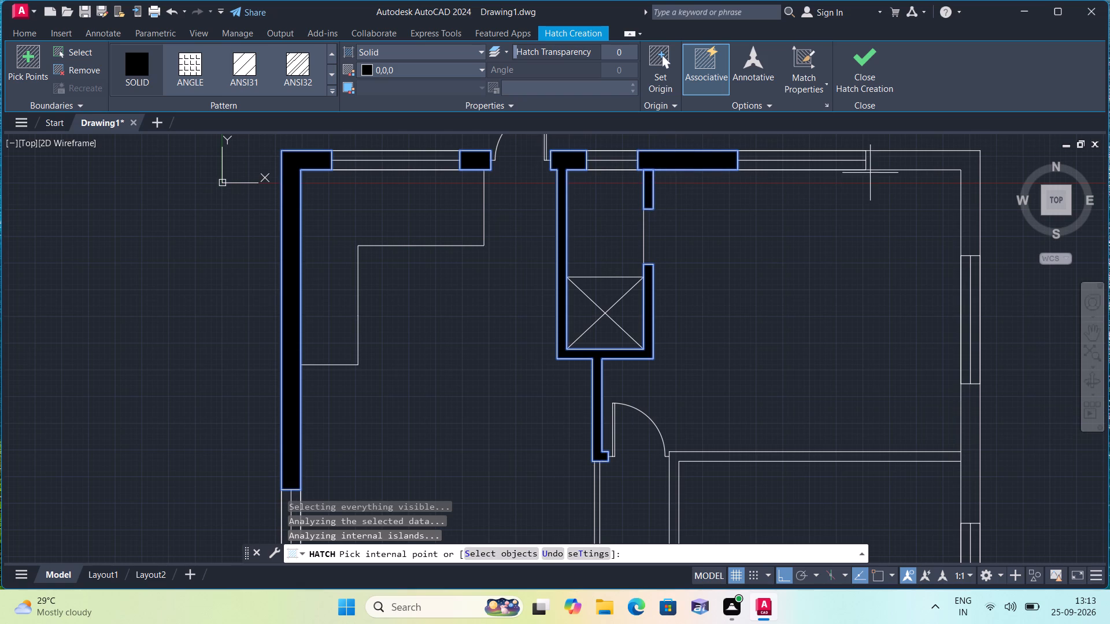
{"action": "left_click", "coordinate": [915, 159]}
Hatch the east wall segment between the two northernmost windows and the L-shaped partition that meets it.
{"action": "scroll", "coordinate": [915, 159], "scroll_direction": "down", "scroll_amount": 1}
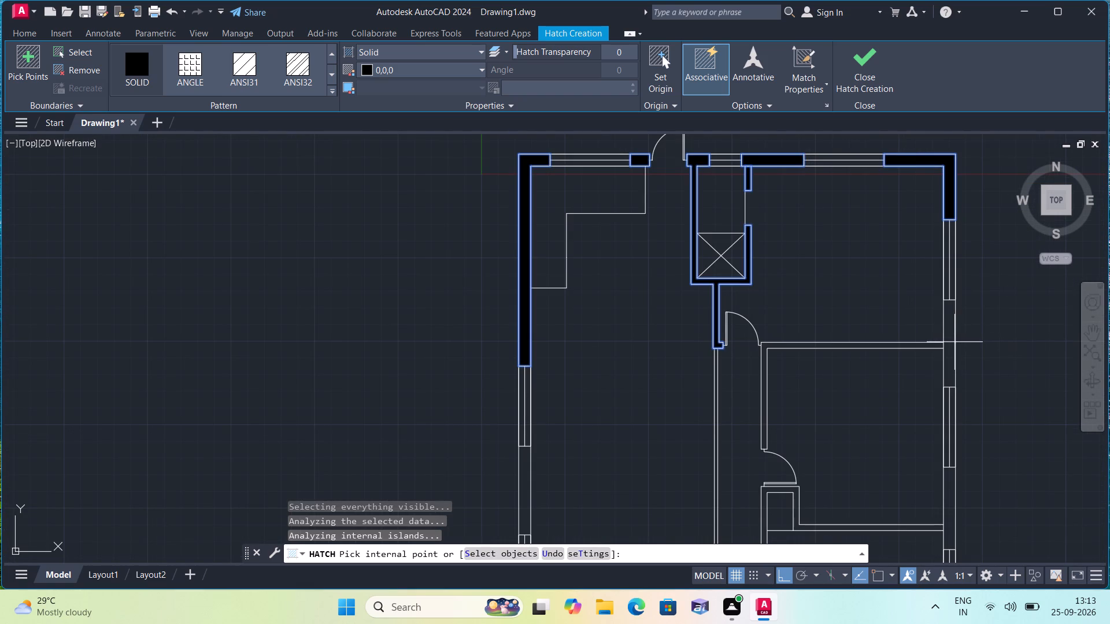
{"action": "left_click", "coordinate": [945, 337]}
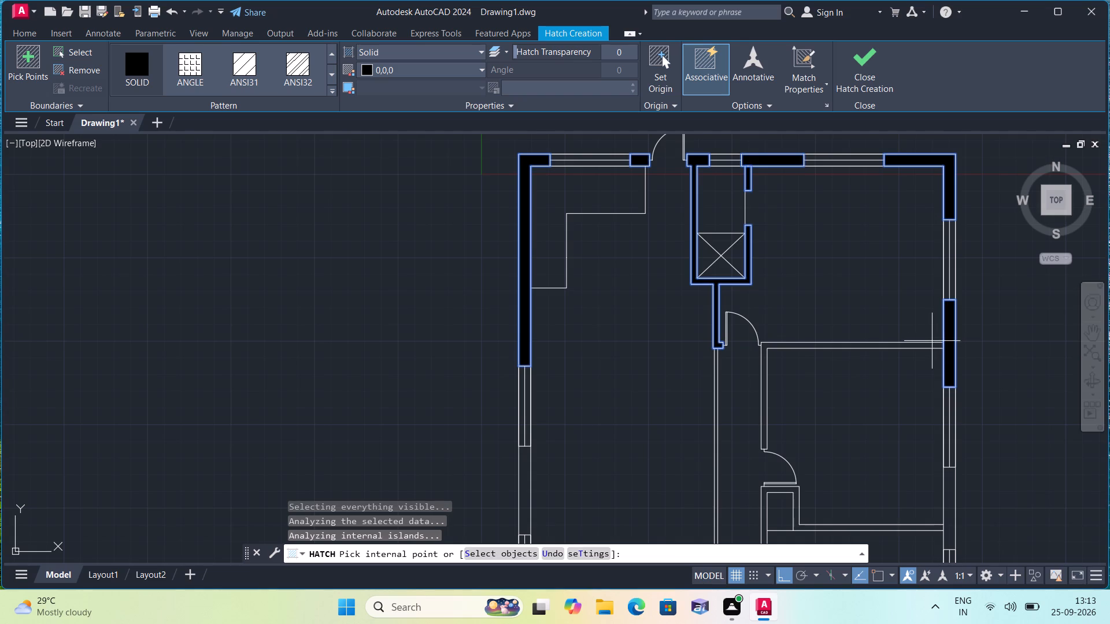
{"action": "scroll", "coordinate": [932, 351], "scroll_direction": "up", "scroll_amount": 1}
{"action": "left_click", "coordinate": [930, 343]}
{"action": "scroll", "coordinate": [930, 343], "scroll_direction": "down", "scroll_amount": 1}
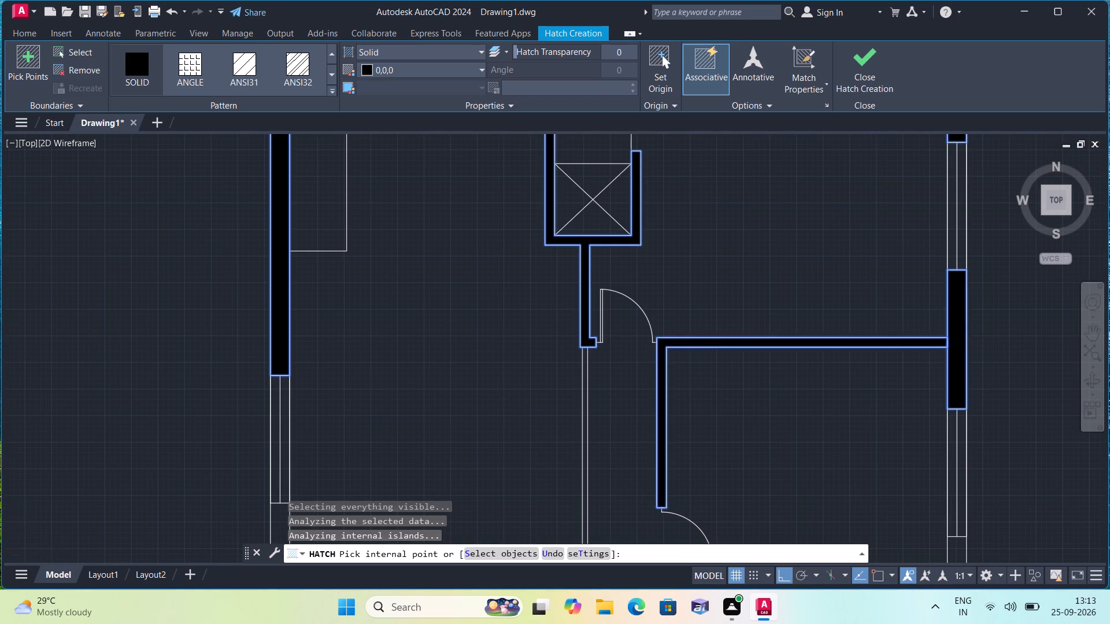
Hatch the west wall between its windows, the southwest corner, the wall beside the two southern doors, and the southeast corner.
{"action": "middle_click_drag", "start_coordinate": [531, 467], "coordinate": [509, 293]}
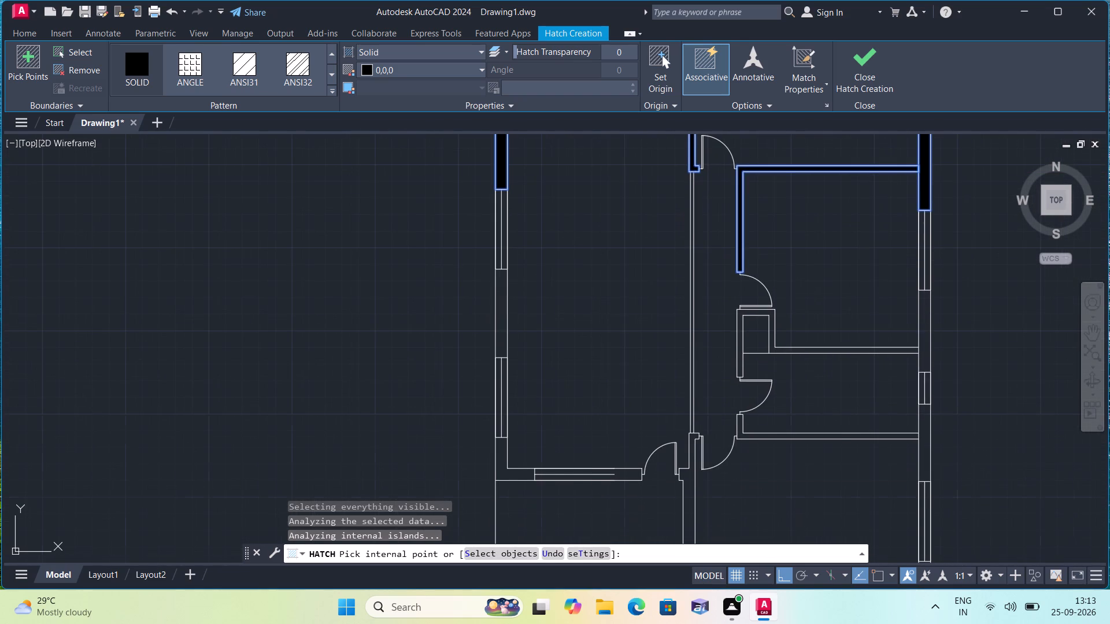
{"action": "left_click", "coordinate": [499, 290]}
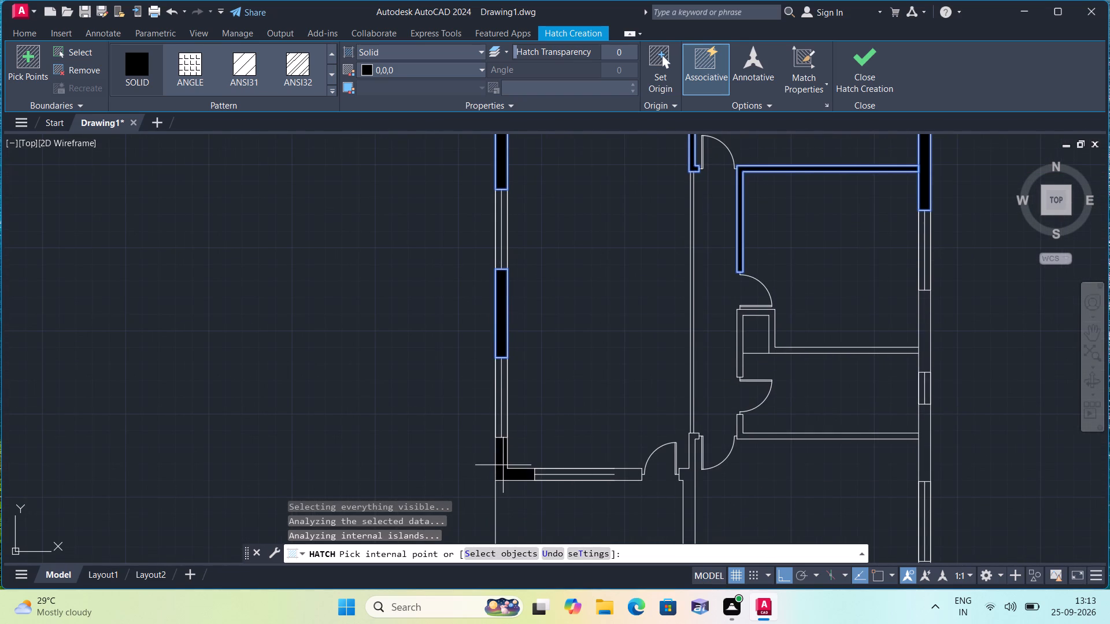
{"action": "left_click", "coordinate": [504, 465]}
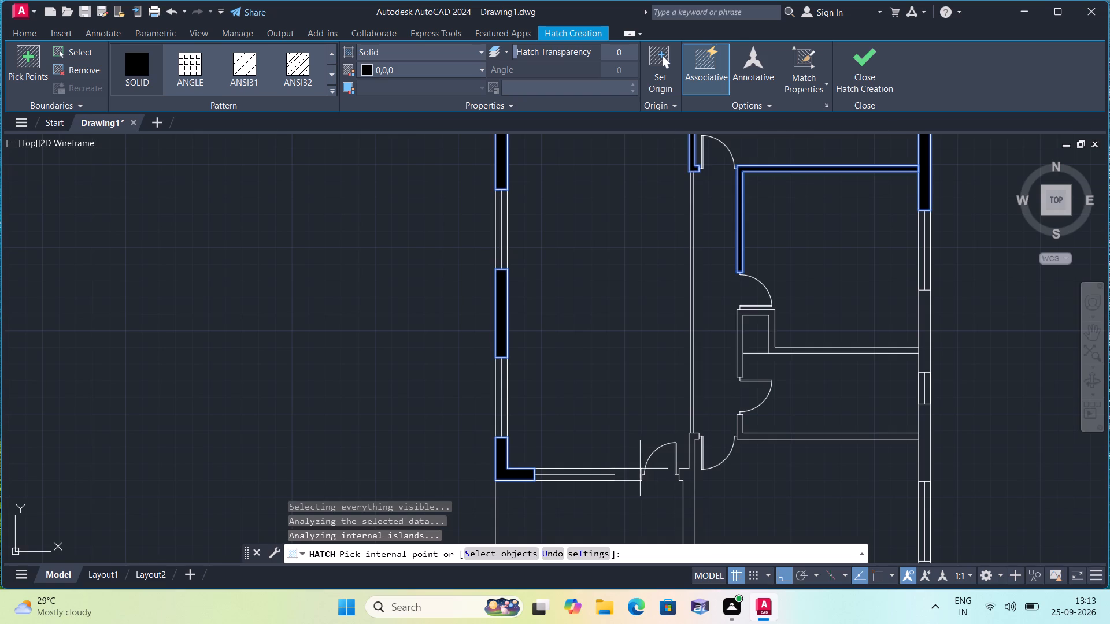
{"action": "scroll", "coordinate": [627, 472], "scroll_direction": "up", "scroll_amount": 1}
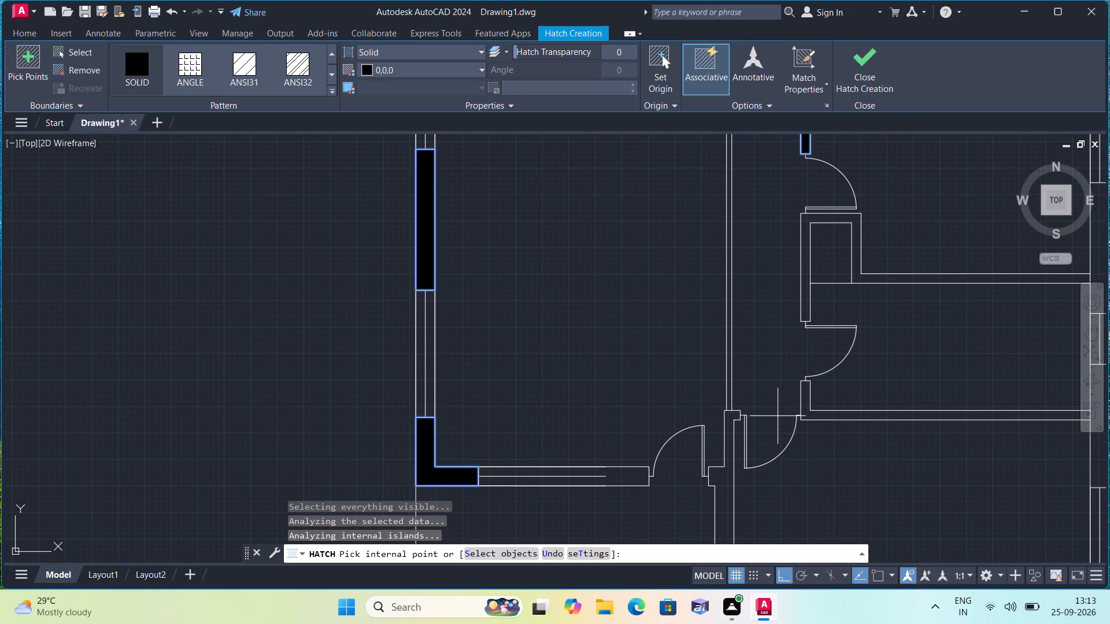
{"action": "scroll", "coordinate": [734, 451], "scroll_direction": "down", "scroll_amount": 1}
{"action": "left_click", "coordinate": [724, 480]}
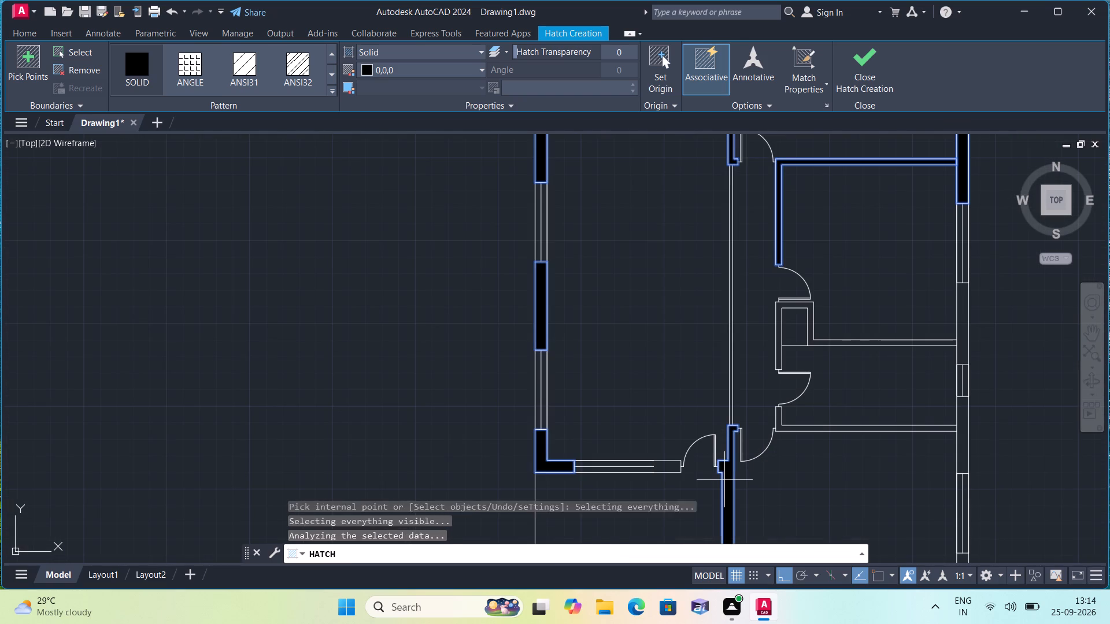
{"action": "middle_click_drag", "start_coordinate": [724, 480], "coordinate": [666, 317]}
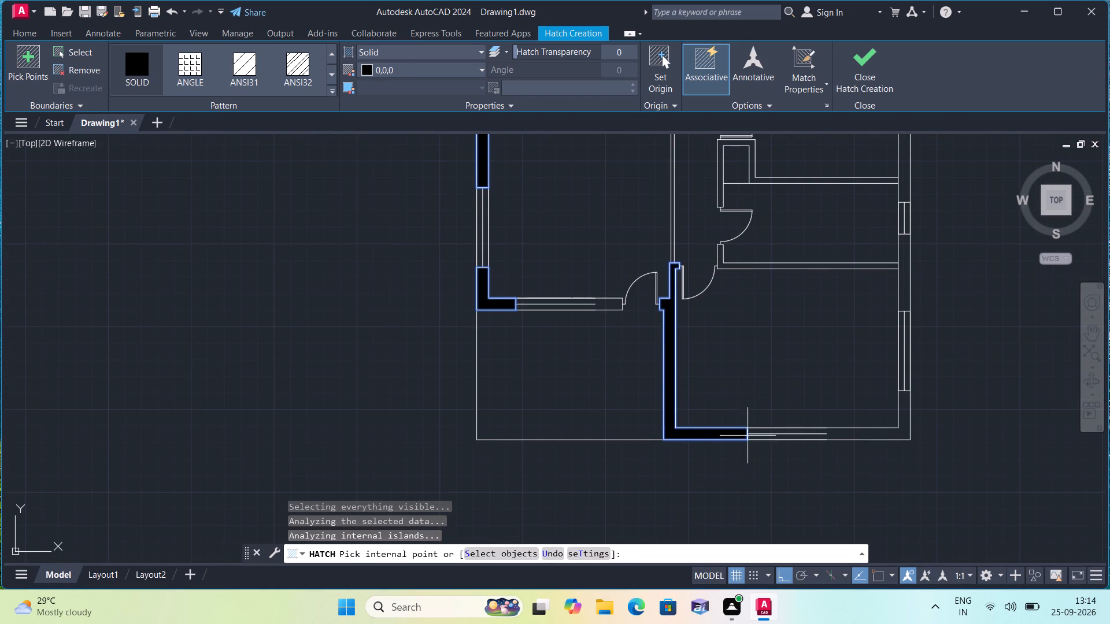
{"action": "left_click", "coordinate": [859, 432]}
Hatch the two remaining east wall segments and the two southern partitions that meet them, and end the hatch.
{"action": "middle_click_drag", "start_coordinate": [864, 377], "coordinate": [625, 521]}
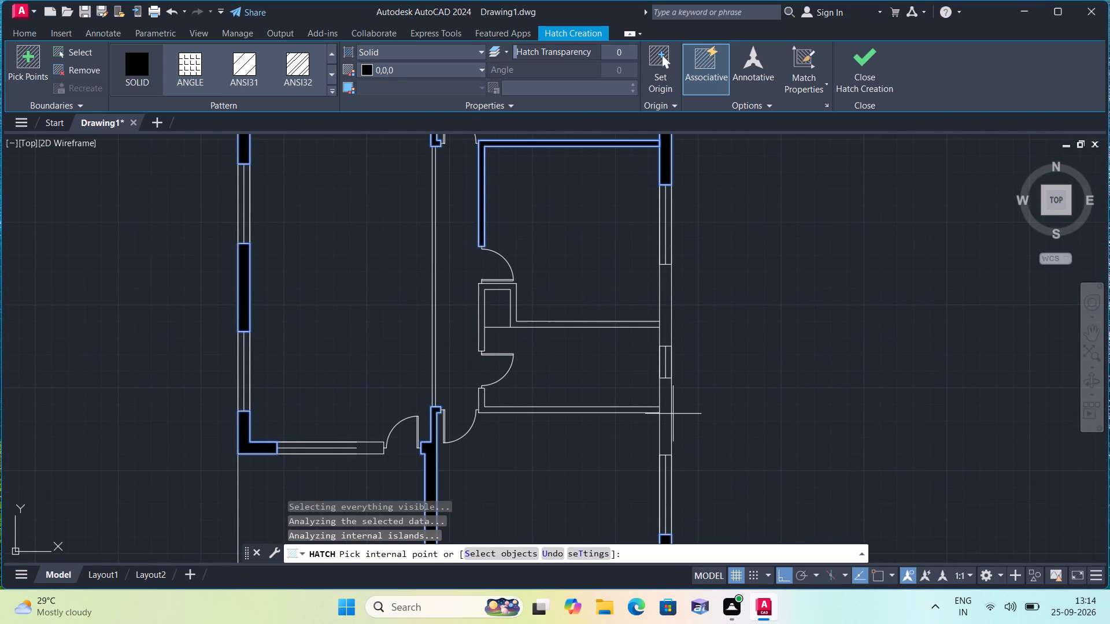
{"action": "left_click", "coordinate": [669, 406]}
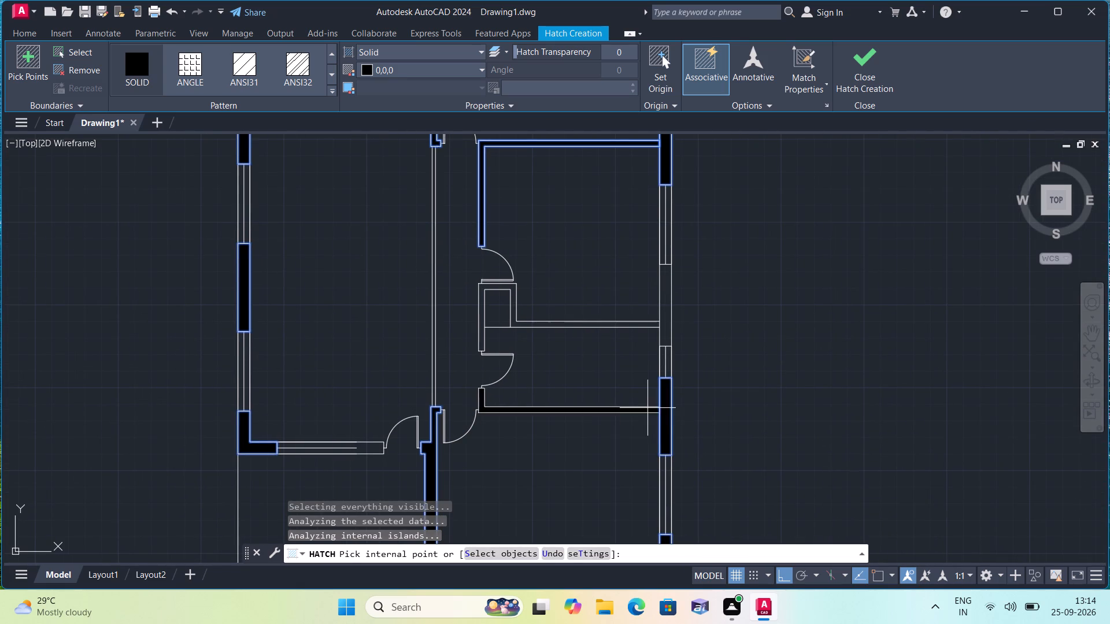
{"action": "left_click", "coordinate": [646, 408]}
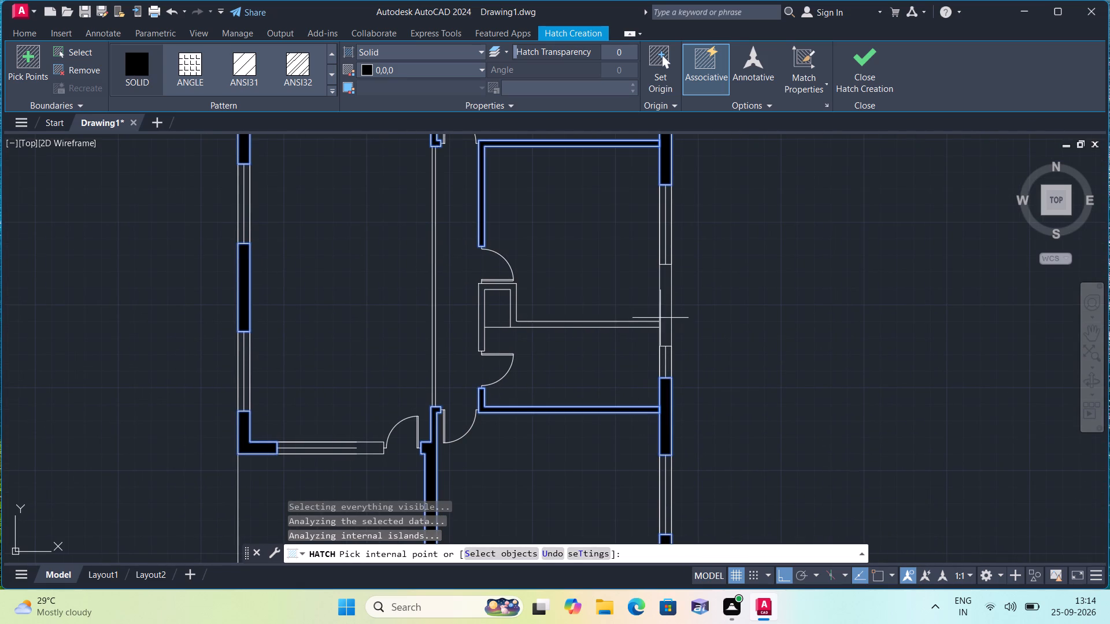
{"action": "left_click", "coordinate": [672, 320]}
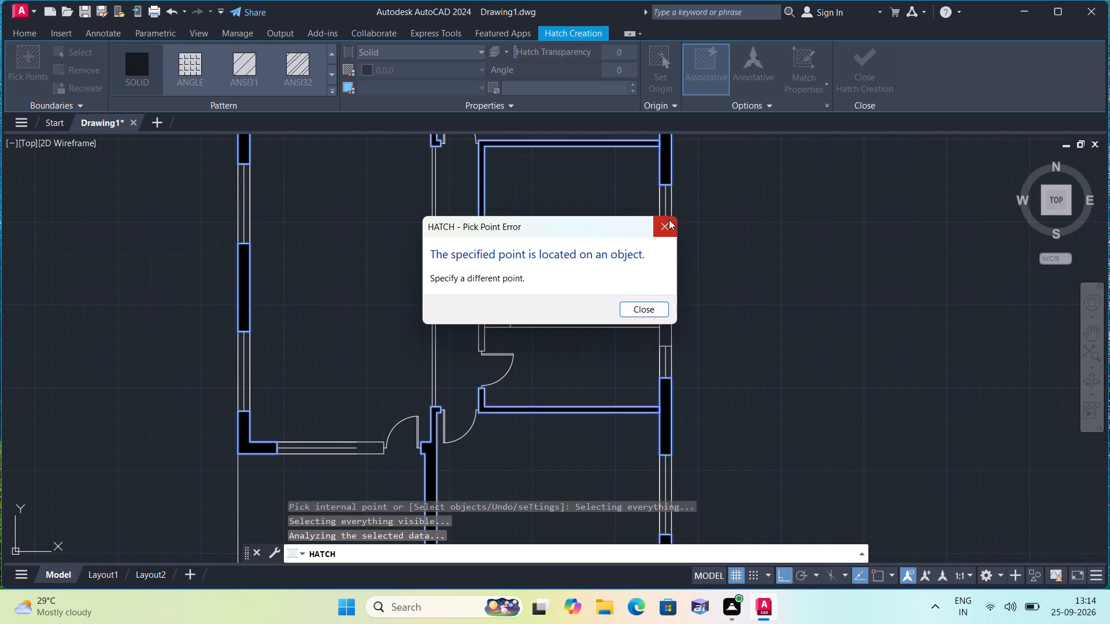
{"action": "left_click", "coordinate": [663, 225]}
{"action": "scroll", "coordinate": [637, 321], "scroll_direction": "up", "scroll_amount": 2}
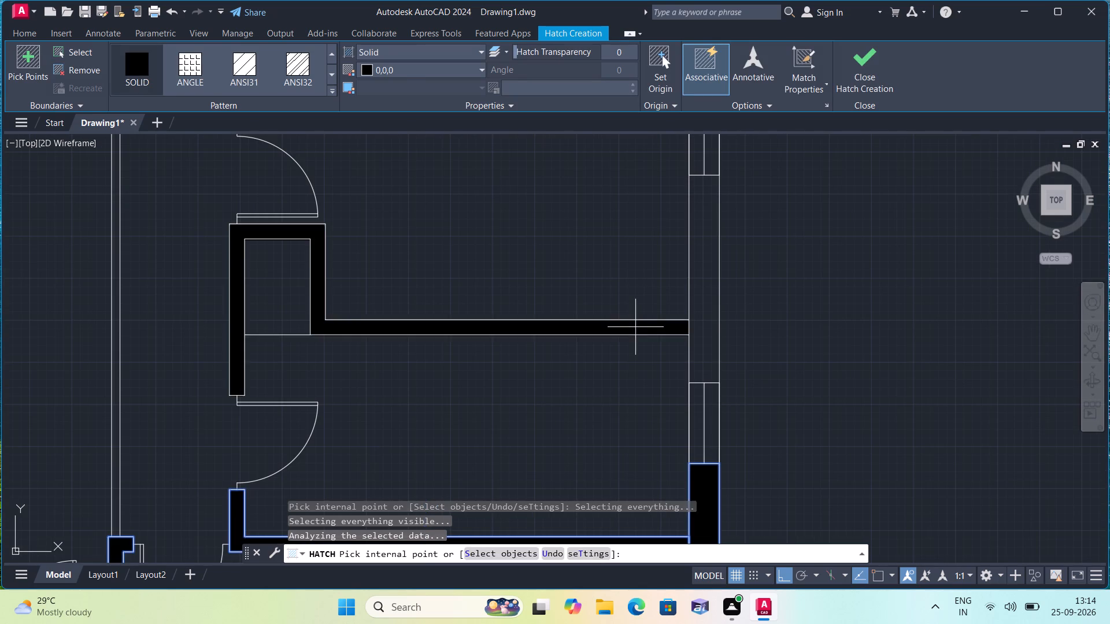
{"action": "left_click", "coordinate": [635, 327]}
{"action": "left_click", "coordinate": [710, 327]}
{"action": "scroll", "coordinate": [710, 327], "scroll_direction": "down", "scroll_amount": 4}
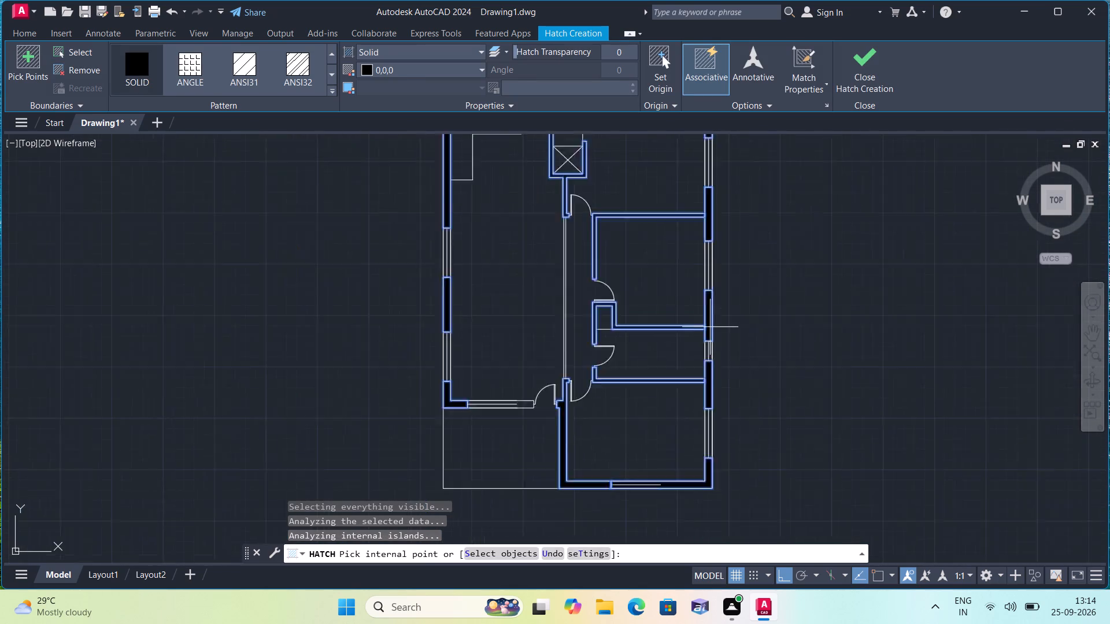
{"action": "key", "text": "Escape"}
Draw the missing east end line of the window west of the south door, from its centre line to both wall faces.
{"action": "scroll", "coordinate": [710, 327], "scroll_direction": "down", "scroll_amount": 3}
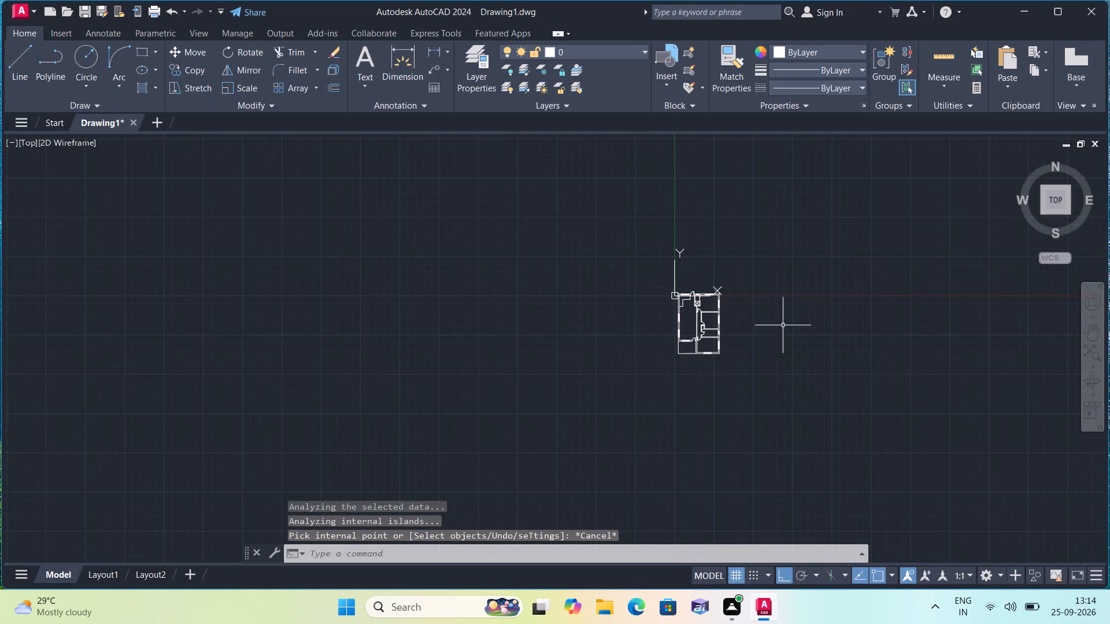
{"action": "middle_click_drag", "start_coordinate": [663, 349], "coordinate": [524, 363]}
{"action": "scroll", "coordinate": [486, 369], "scroll_direction": "down", "scroll_amount": 1}
{"action": "scroll", "coordinate": [519, 357], "scroll_direction": "up", "scroll_amount": 7}
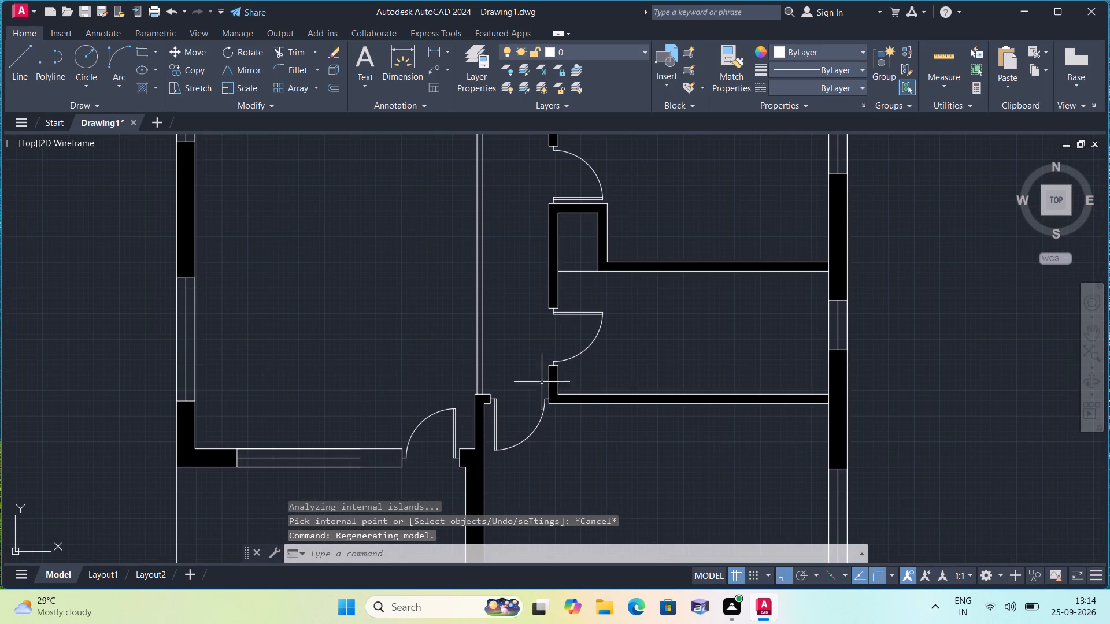
{"action": "middle_click_drag", "start_coordinate": [404, 397], "coordinate": [435, 317]}
{"action": "key", "text": "l"}
{"action": "key", "text": "space"}
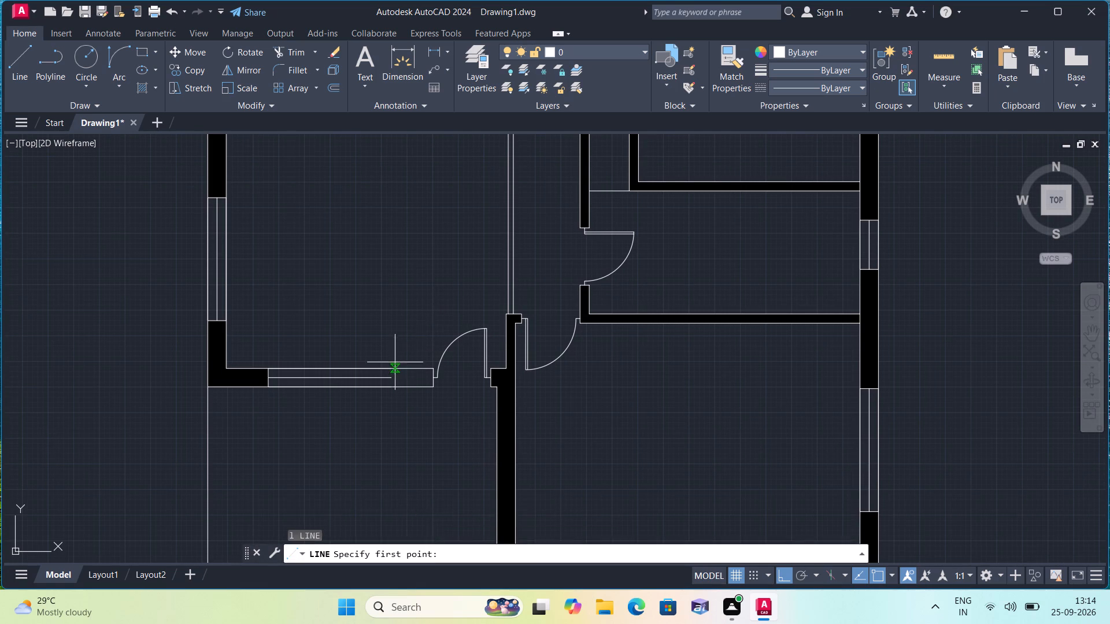
{"action": "scroll", "coordinate": [394, 366], "scroll_direction": "up", "scroll_amount": 2}
{"action": "left_click", "coordinate": [381, 398]}
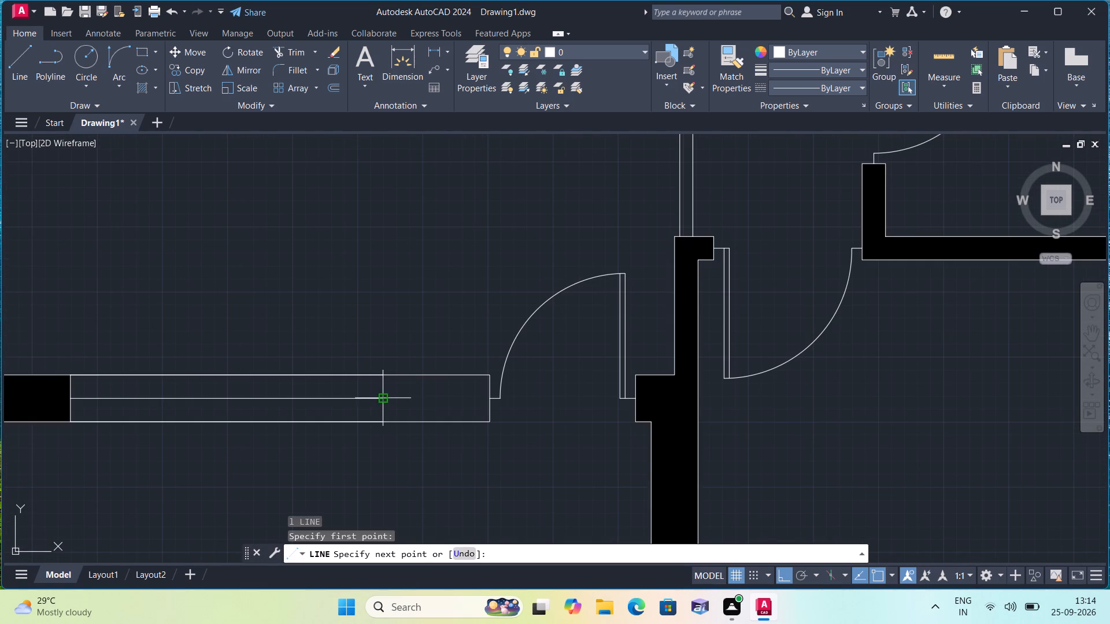
{"action": "left_click", "coordinate": [381, 377]}
{"action": "key", "text": "space"}
{"action": "key", "text": "space"}
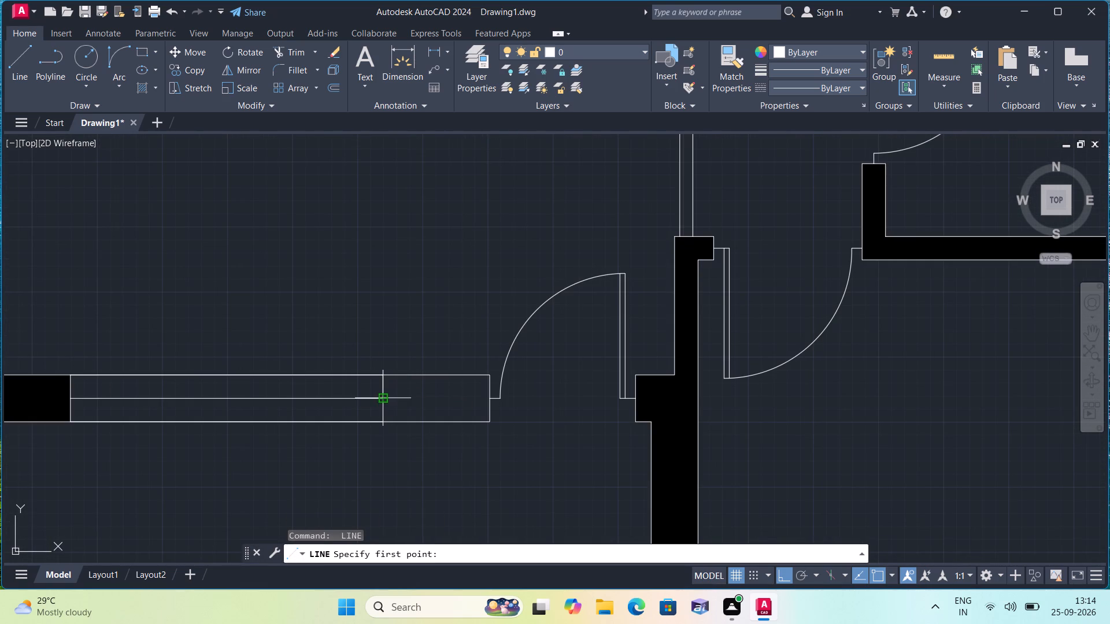
{"action": "left_click", "coordinate": [383, 399]}
{"action": "left_click", "coordinate": [384, 421]}
{"action": "key", "text": "space"}
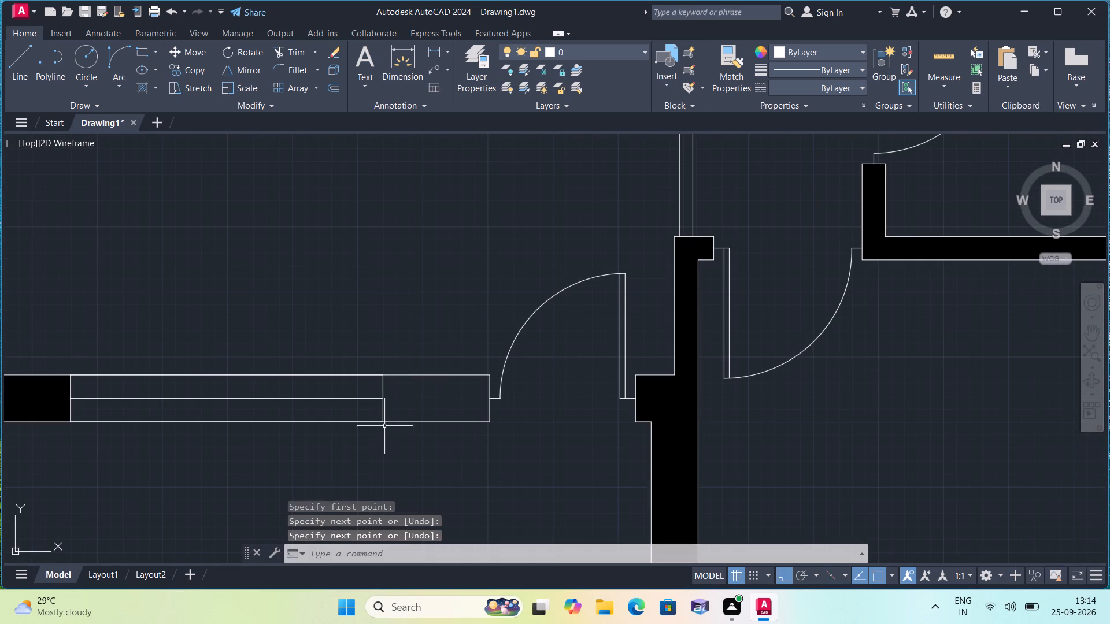
Trim away the solid hatch in the southeast corner wall, east of the southernmost window.
{"action": "scroll", "coordinate": [391, 441], "scroll_direction": "down", "scroll_amount": 3}
{"action": "middle_click_drag", "start_coordinate": [398, 454], "coordinate": [398, 335]}
{"action": "scroll", "coordinate": [391, 309], "scroll_direction": "down", "scroll_amount": 1}
{"action": "key", "text": "space"}
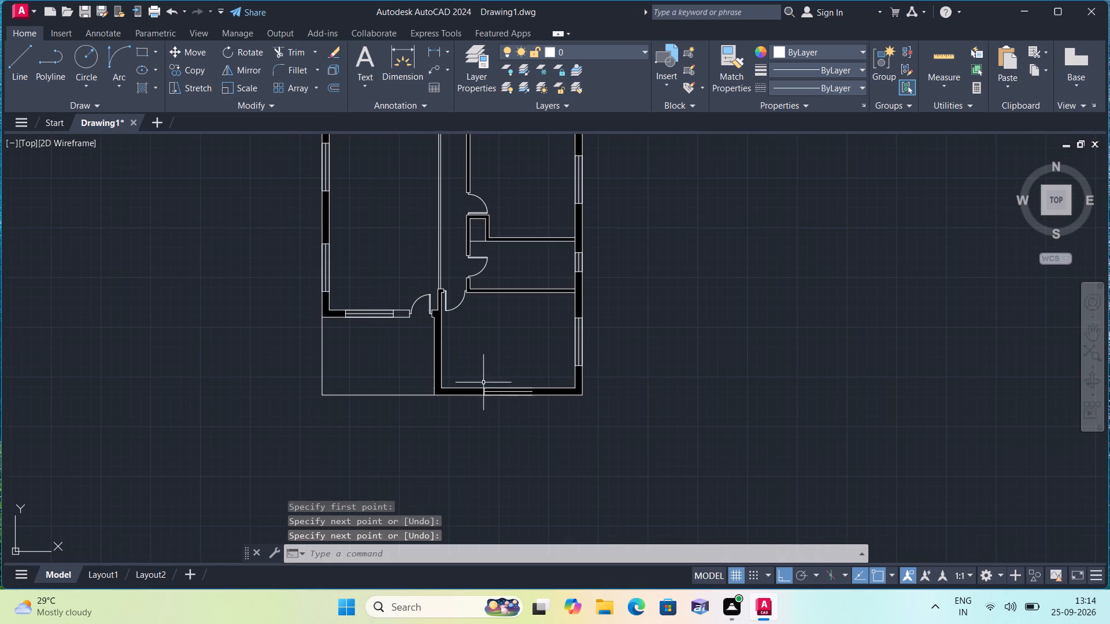
{"action": "scroll", "coordinate": [538, 411], "scroll_direction": "up", "scroll_amount": 3}
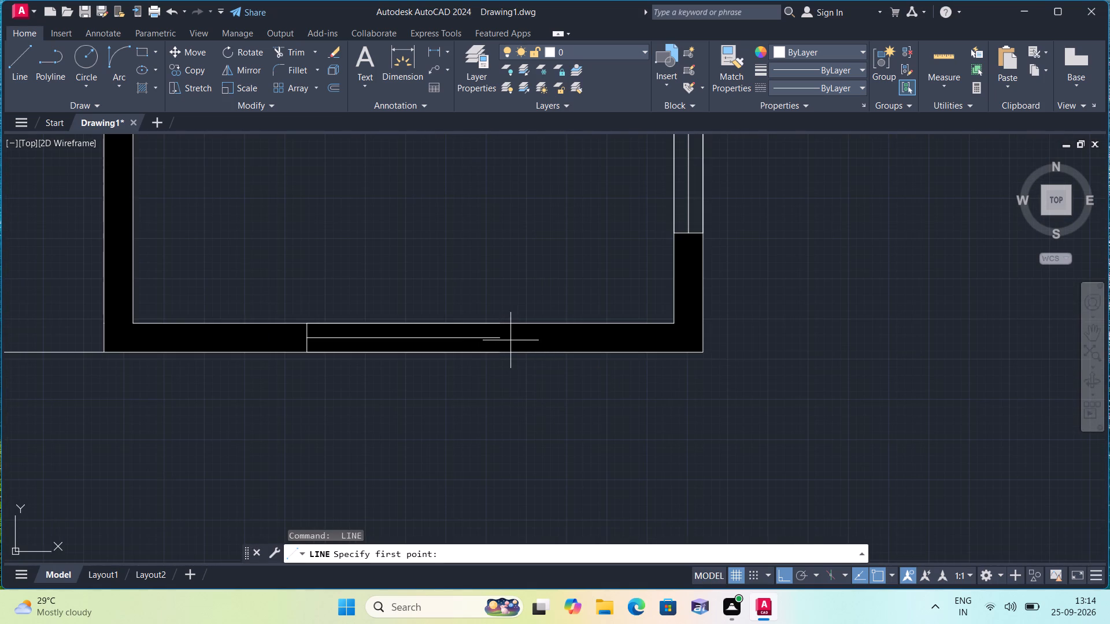
{"action": "key", "text": "Escape"}
{"action": "type", "text": "trim"}
{"action": "key", "text": "space"}
{"action": "left_click", "coordinate": [535, 337]}
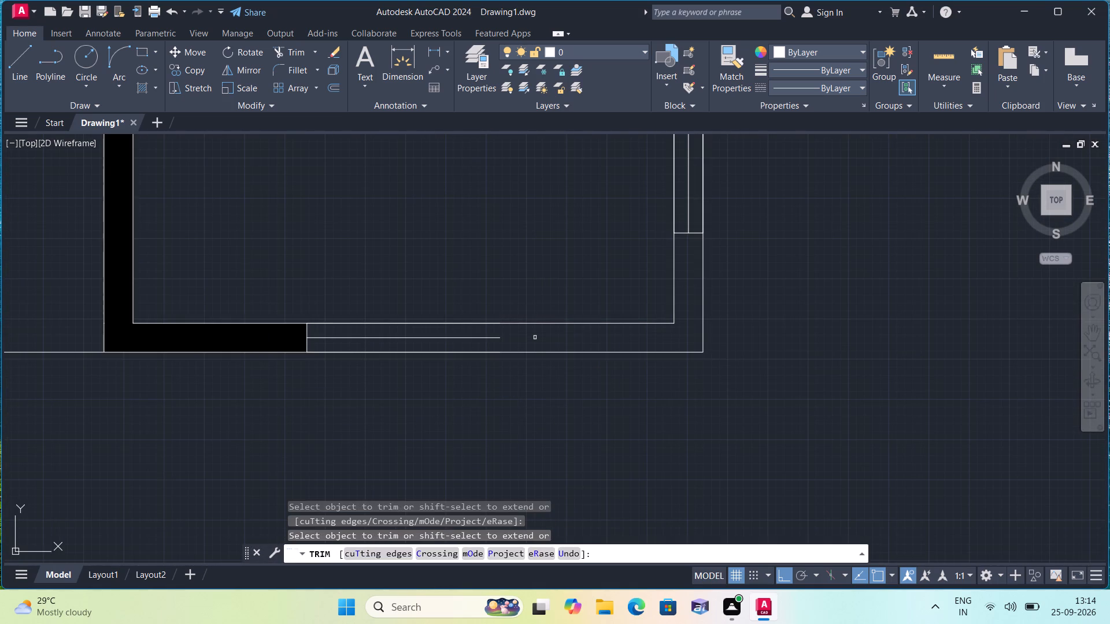
{"action": "key", "text": "Escape"}
Draw the missing east end line of the southernmost window, from its centre line to both wall faces.
{"action": "key", "text": "l"}
{"action": "key", "text": "space"}
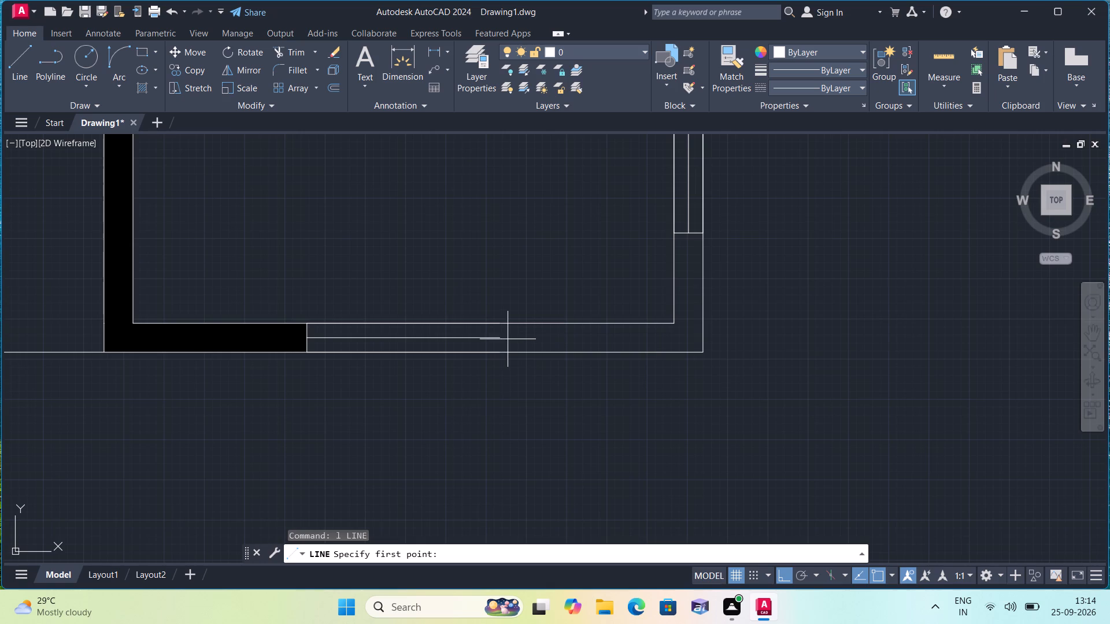
{"action": "left_click", "coordinate": [497, 339]}
{"action": "left_click", "coordinate": [493, 322]}
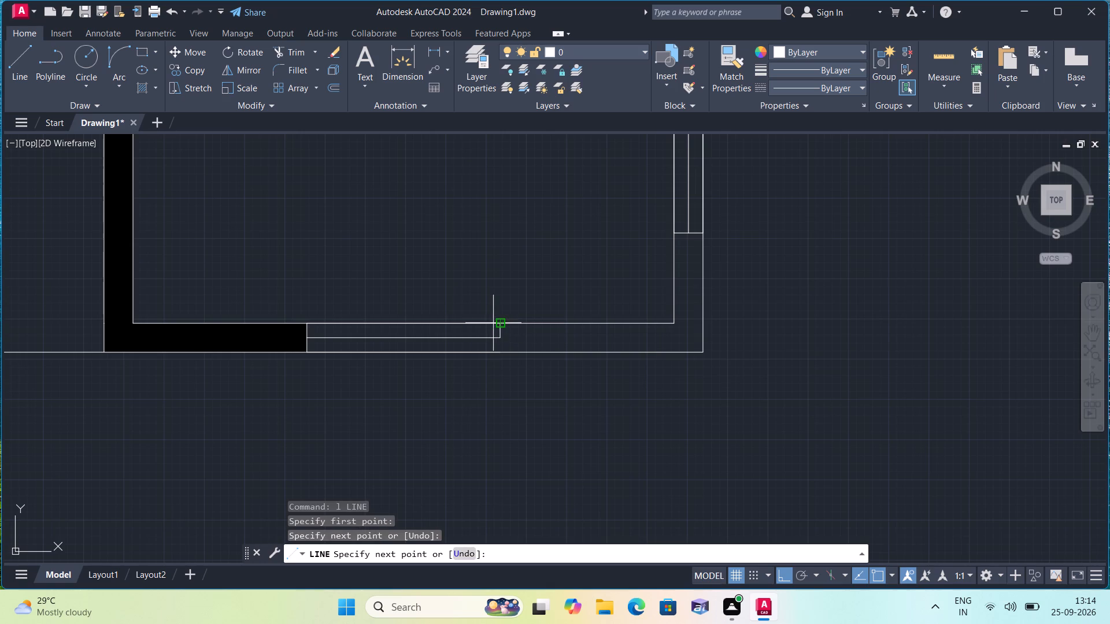
{"action": "key", "text": "space"}
{"action": "key", "text": "space"}
{"action": "left_click", "coordinate": [498, 337]}
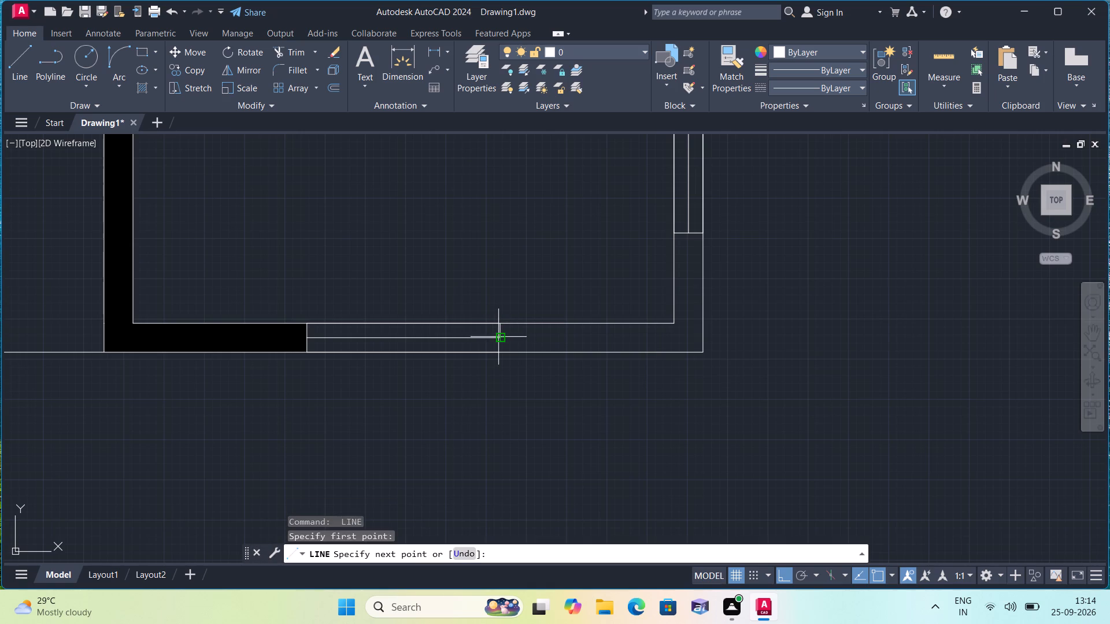
{"action": "left_click", "coordinate": [499, 351]}
{"action": "key", "text": "space"}
Fill the southeast corner wall and the short wall between the southwest room's south window and south door with solid black hatch.
{"action": "type", "text": "h"}
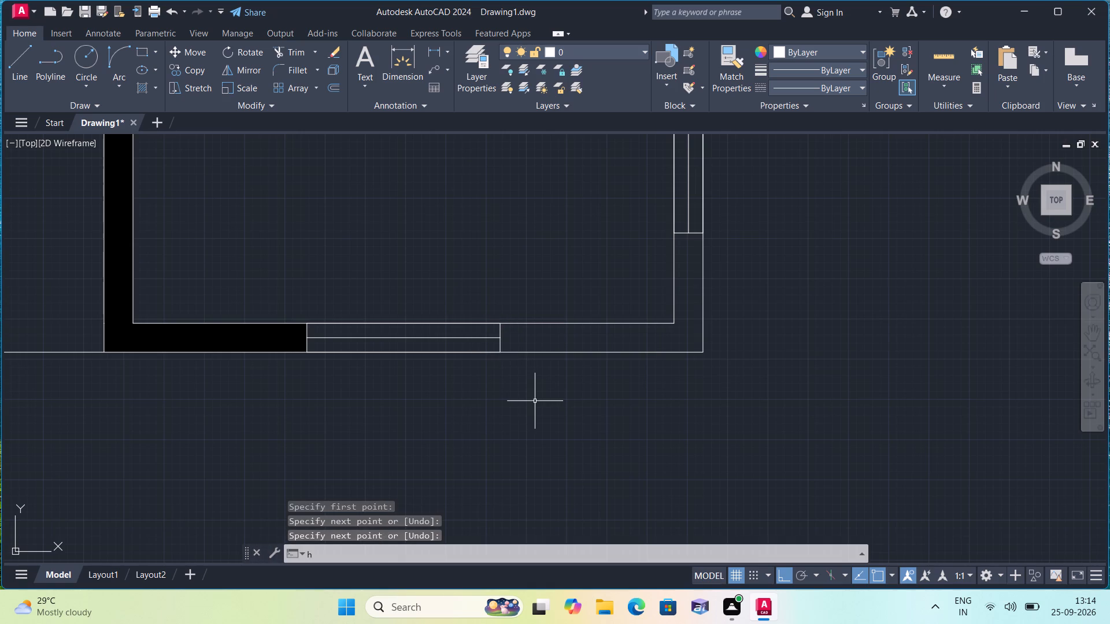
{"action": "key", "text": "space"}
{"action": "left_click", "coordinate": [594, 340]}
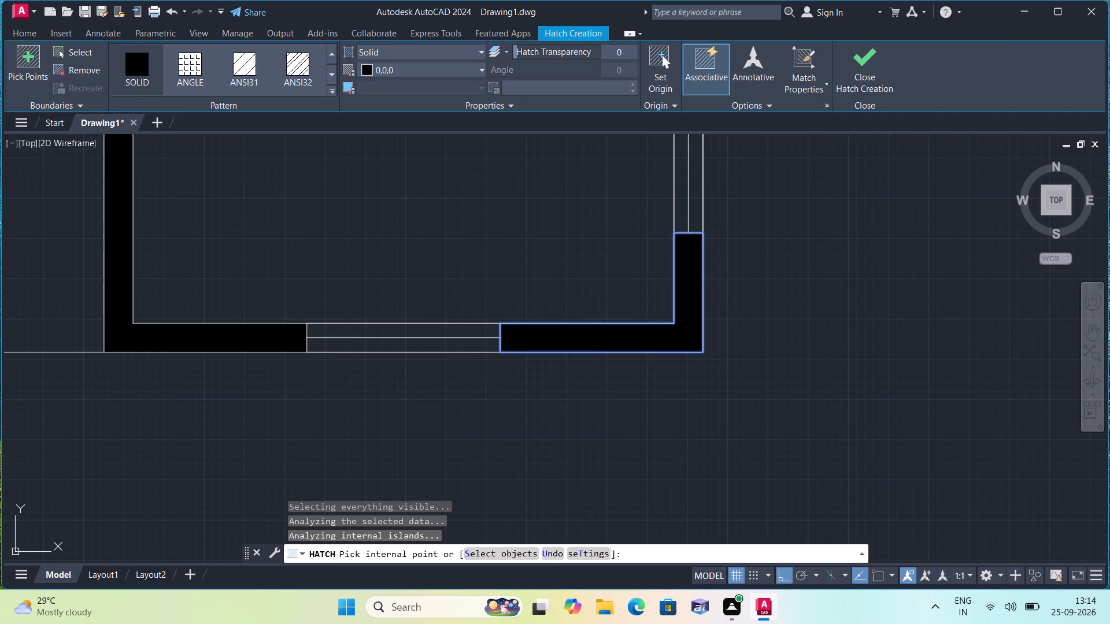
{"action": "key", "text": "Escape"}
{"action": "scroll", "coordinate": [594, 340], "scroll_direction": "down", "scroll_amount": 1}
{"action": "middle_click_drag", "start_coordinate": [594, 340], "coordinate": [673, 491]}
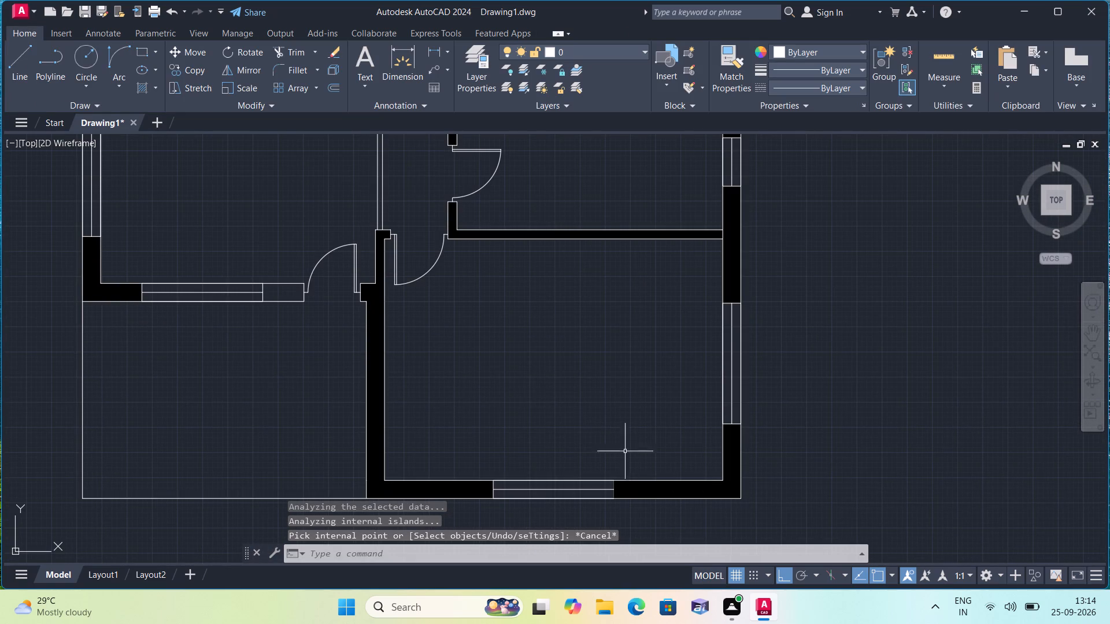
{"action": "key", "text": "space"}
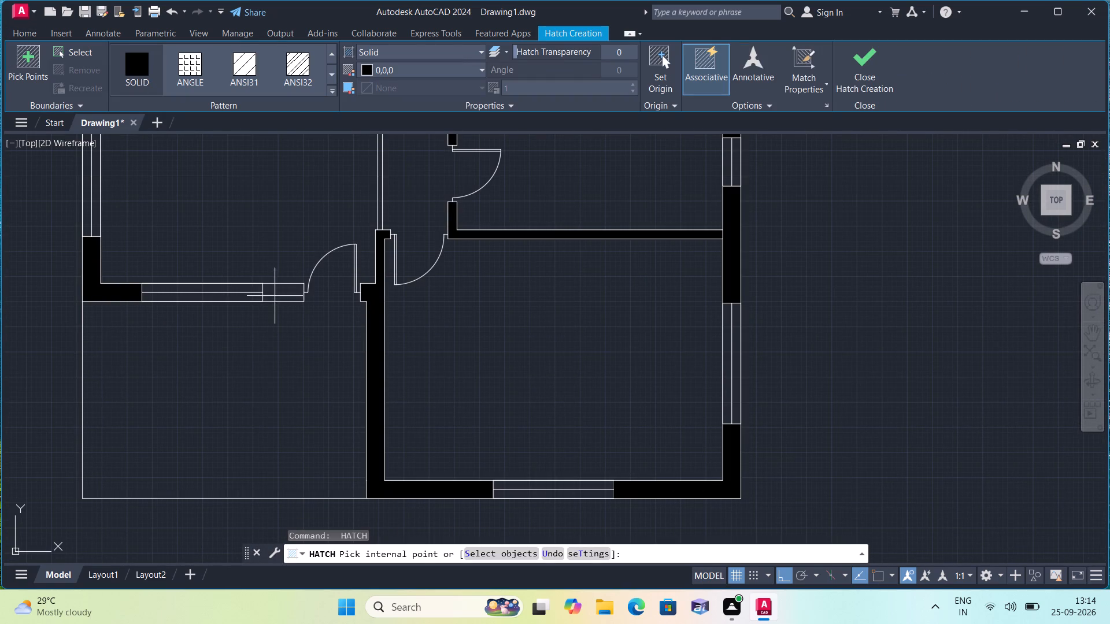
{"action": "left_click", "coordinate": [283, 286]}
{"action": "key", "text": "Escape"}
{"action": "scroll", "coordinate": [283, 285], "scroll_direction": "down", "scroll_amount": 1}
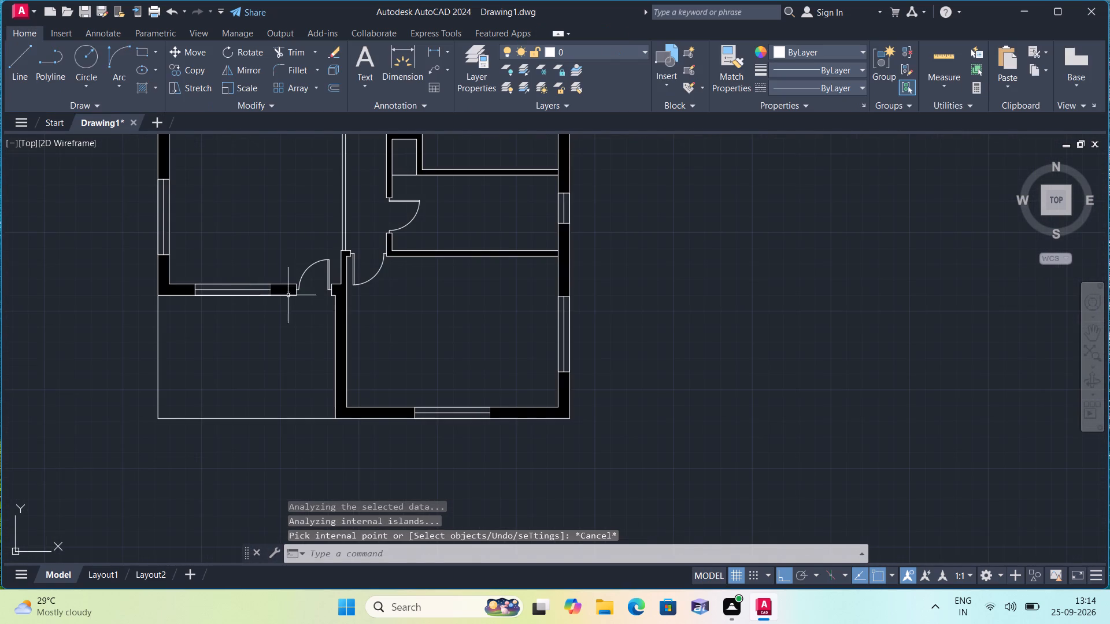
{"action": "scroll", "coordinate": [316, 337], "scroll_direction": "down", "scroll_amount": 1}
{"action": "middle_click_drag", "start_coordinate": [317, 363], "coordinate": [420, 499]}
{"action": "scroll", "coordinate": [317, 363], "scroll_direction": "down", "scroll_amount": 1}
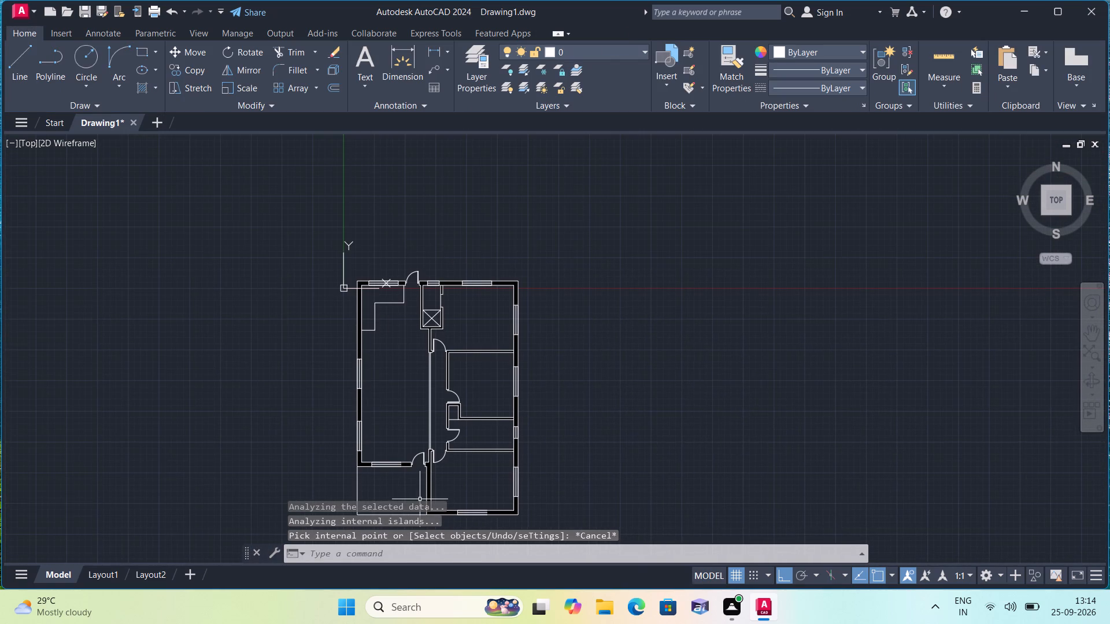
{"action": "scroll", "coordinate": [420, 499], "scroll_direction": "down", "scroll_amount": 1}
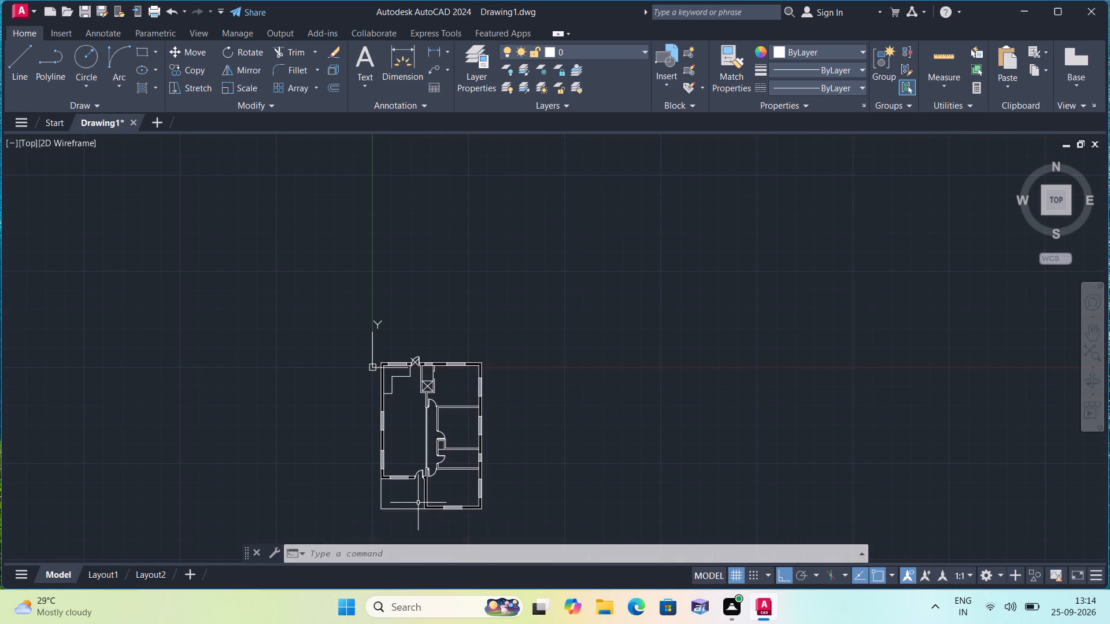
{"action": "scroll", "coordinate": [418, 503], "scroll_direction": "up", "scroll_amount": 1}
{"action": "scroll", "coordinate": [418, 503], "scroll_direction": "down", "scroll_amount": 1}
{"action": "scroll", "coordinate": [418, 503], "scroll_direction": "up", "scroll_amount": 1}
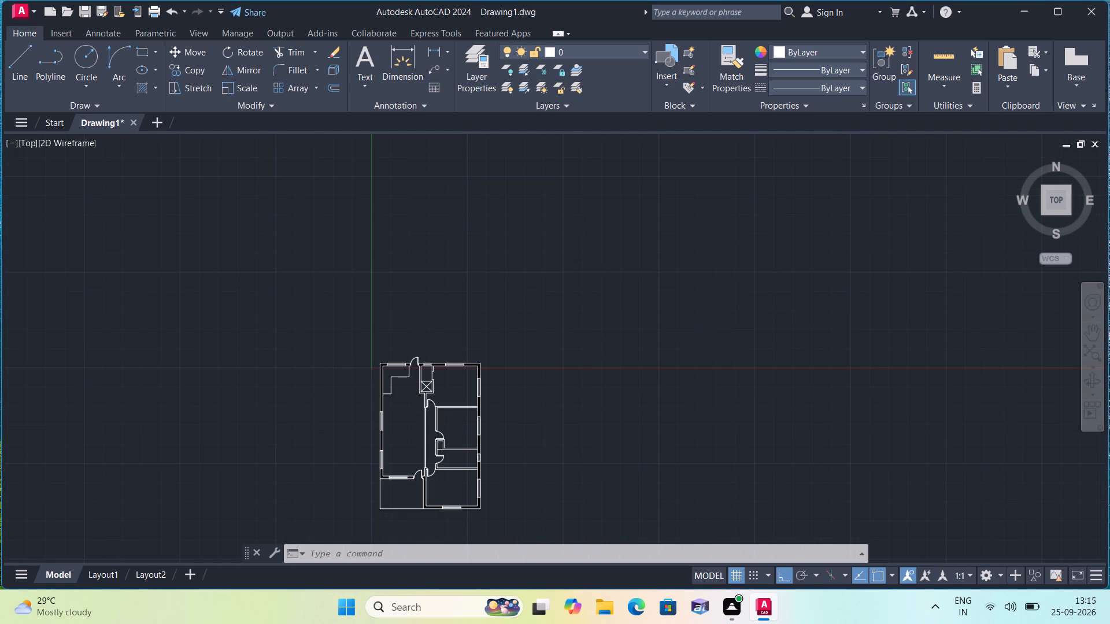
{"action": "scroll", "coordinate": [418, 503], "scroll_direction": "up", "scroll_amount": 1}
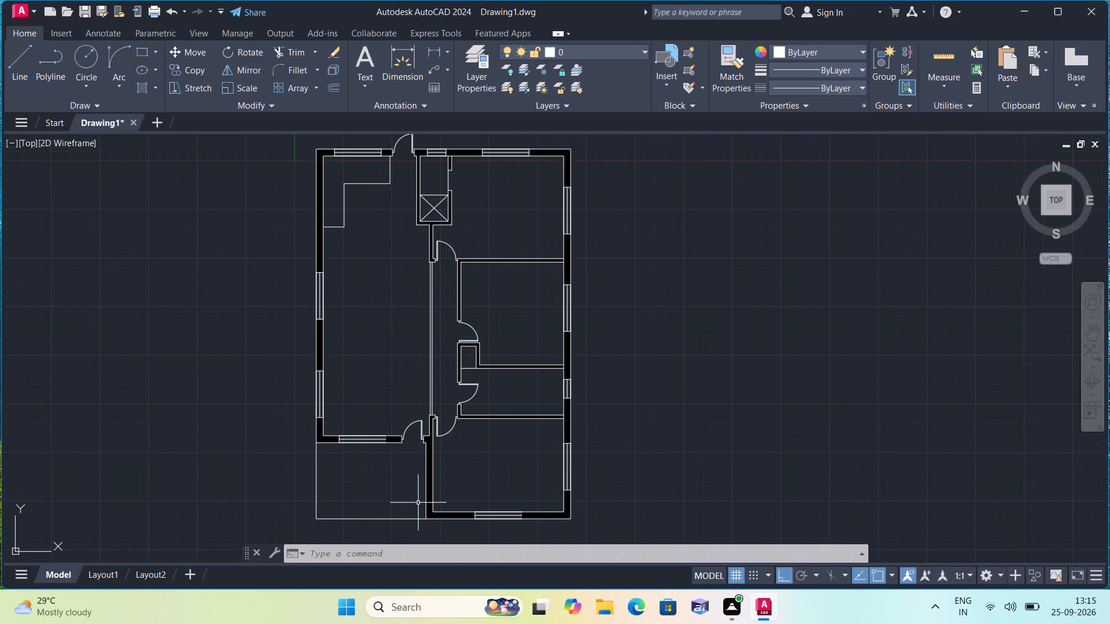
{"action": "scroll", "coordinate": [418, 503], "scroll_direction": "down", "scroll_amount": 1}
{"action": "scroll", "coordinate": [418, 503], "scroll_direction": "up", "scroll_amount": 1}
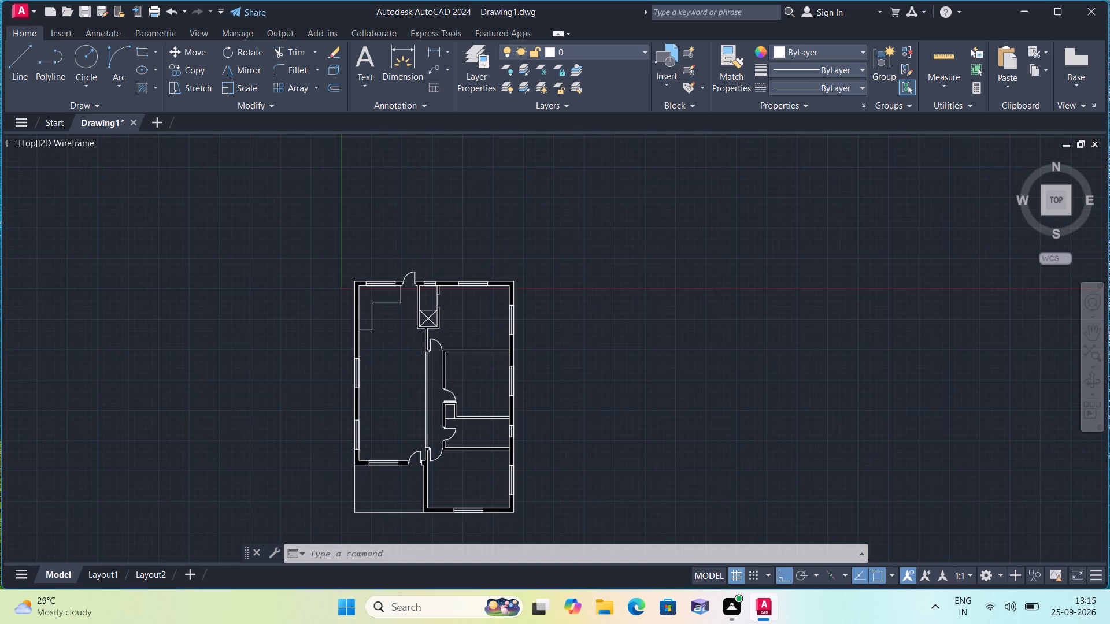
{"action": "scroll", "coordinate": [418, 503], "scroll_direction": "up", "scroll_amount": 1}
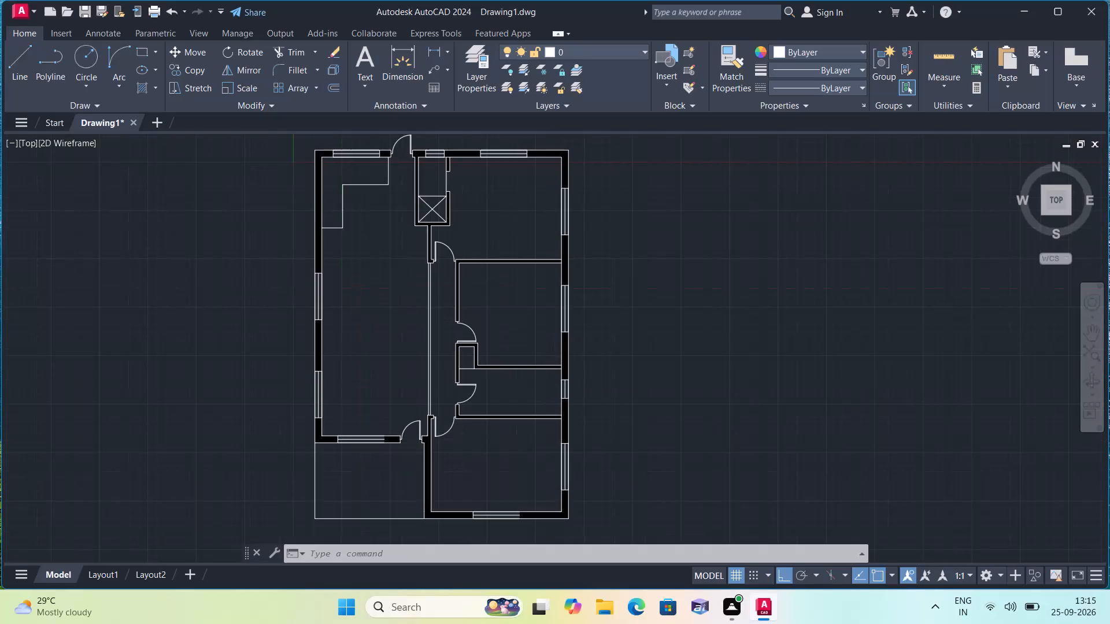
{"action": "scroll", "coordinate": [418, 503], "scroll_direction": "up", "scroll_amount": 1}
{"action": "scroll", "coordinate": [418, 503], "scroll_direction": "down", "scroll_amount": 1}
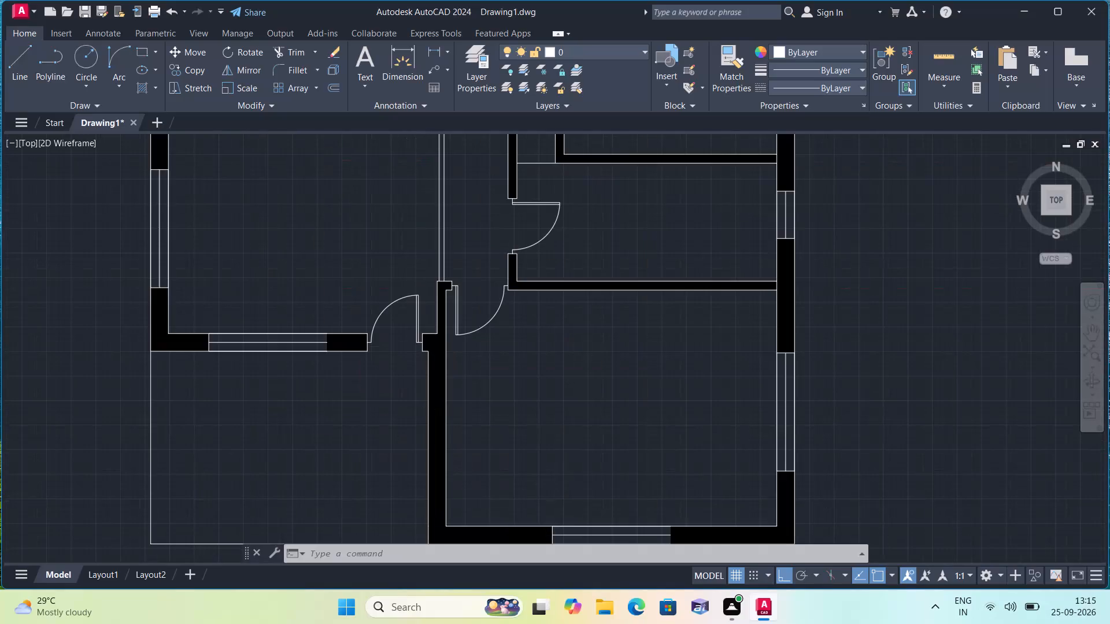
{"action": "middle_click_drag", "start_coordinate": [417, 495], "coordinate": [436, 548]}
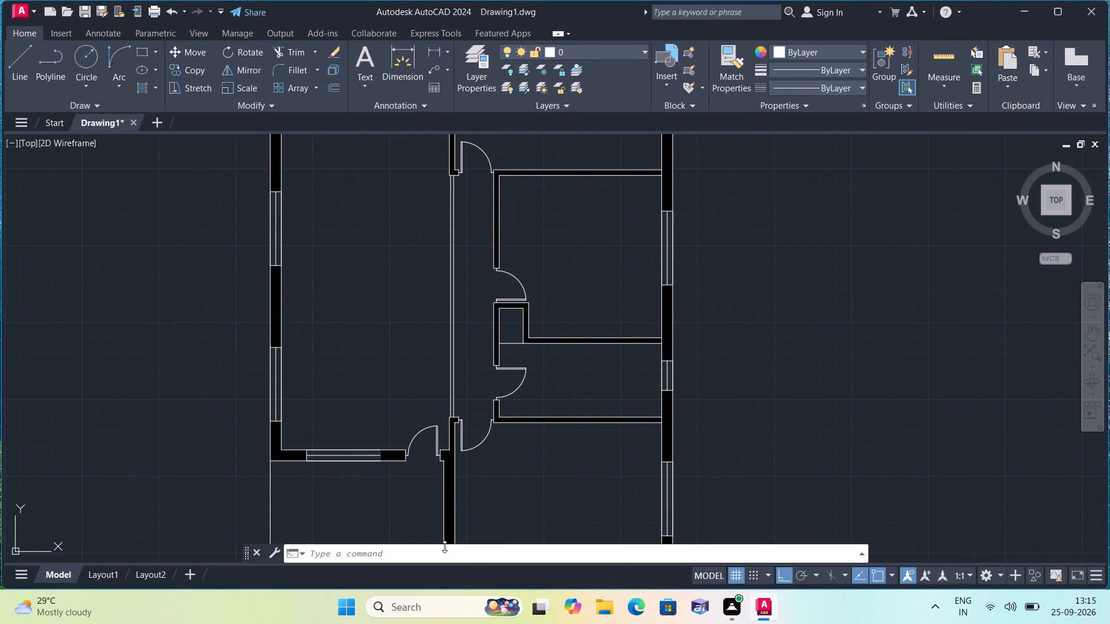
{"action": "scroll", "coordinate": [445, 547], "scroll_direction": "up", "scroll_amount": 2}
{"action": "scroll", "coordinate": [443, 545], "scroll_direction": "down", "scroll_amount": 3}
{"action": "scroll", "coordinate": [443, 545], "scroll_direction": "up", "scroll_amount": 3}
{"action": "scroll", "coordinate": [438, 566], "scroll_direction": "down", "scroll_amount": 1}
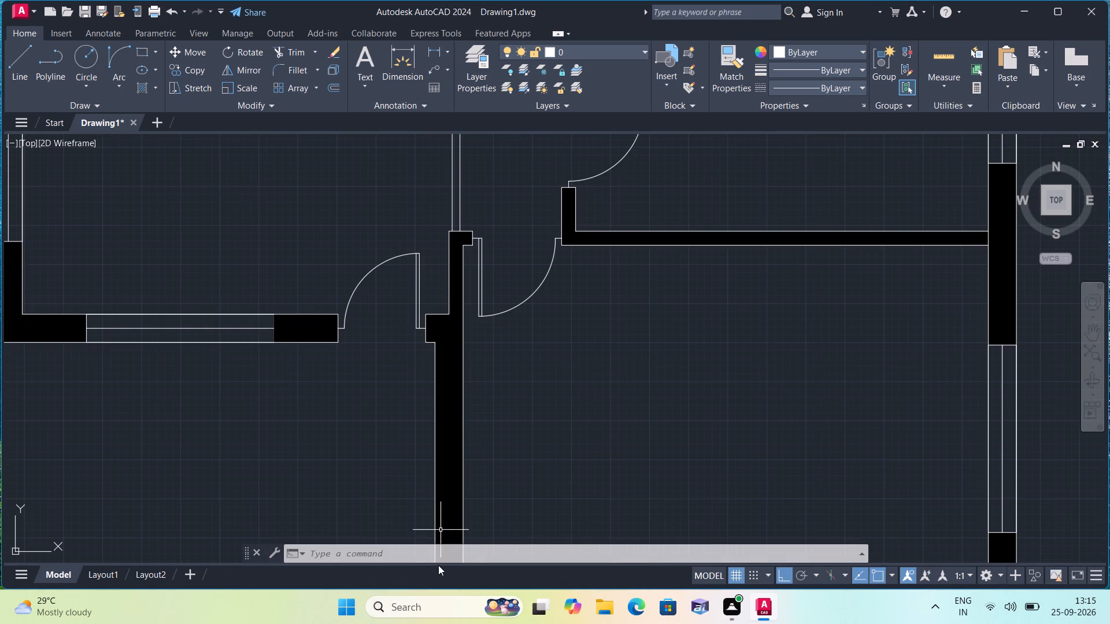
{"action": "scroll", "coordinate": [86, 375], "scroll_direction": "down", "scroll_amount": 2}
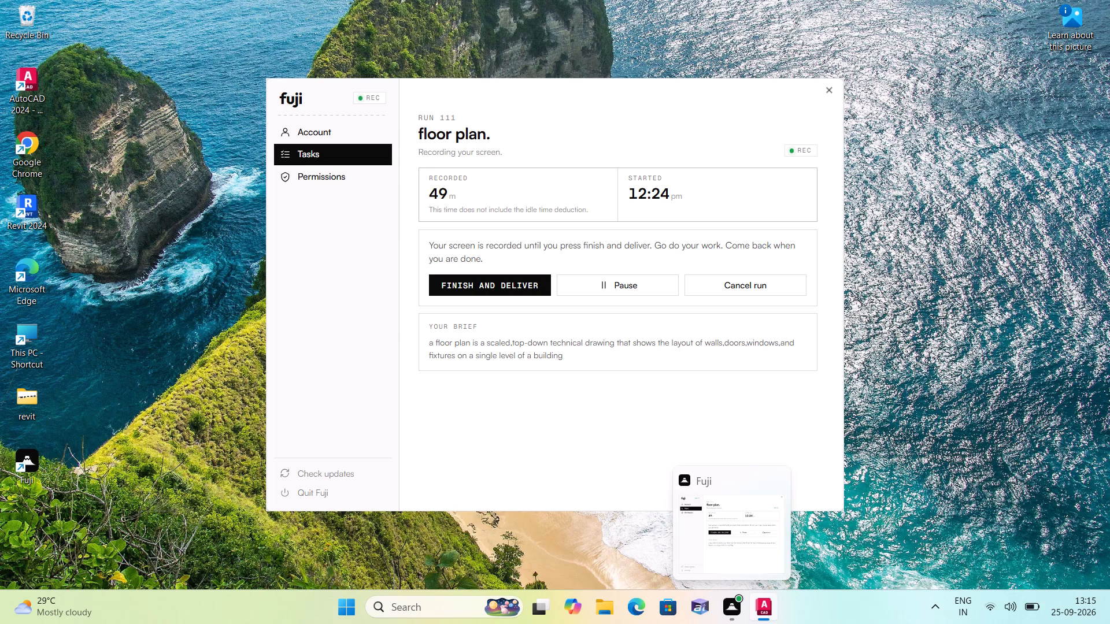
Examine the floor plan from the north wall and counter to the southern rooms, checking wall hatching, windows, doors and partitions.
{"action": "middle_click_drag", "start_coordinate": [254, 342], "coordinate": [331, 401]}
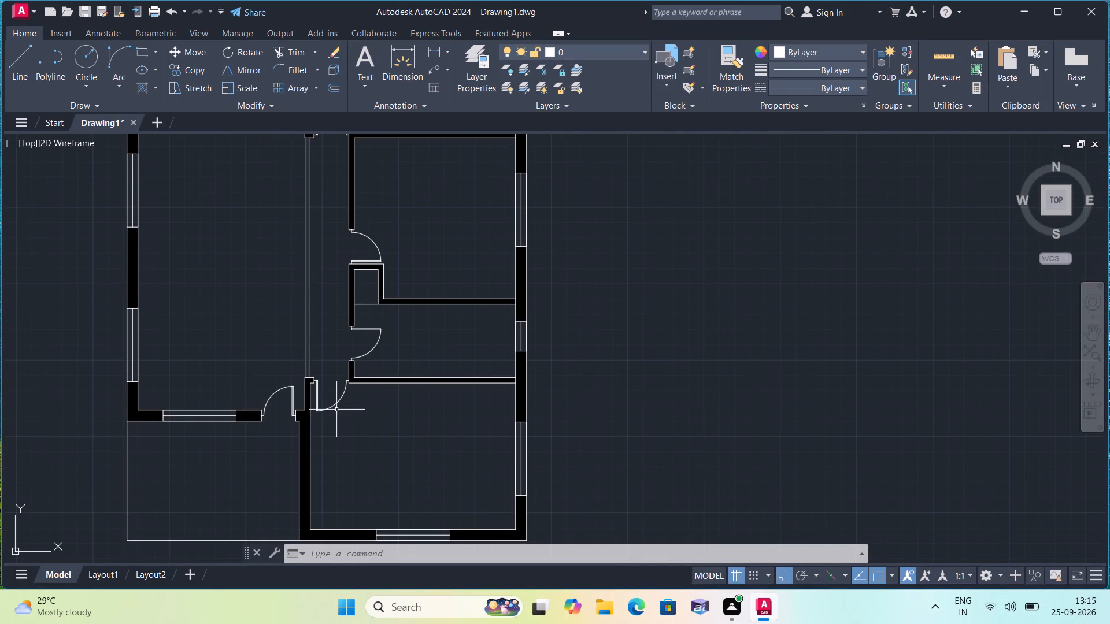
{"action": "middle_click_drag", "start_coordinate": [326, 404], "coordinate": [473, 499]}
{"action": "scroll", "coordinate": [326, 404], "scroll_direction": "down", "scroll_amount": 1}
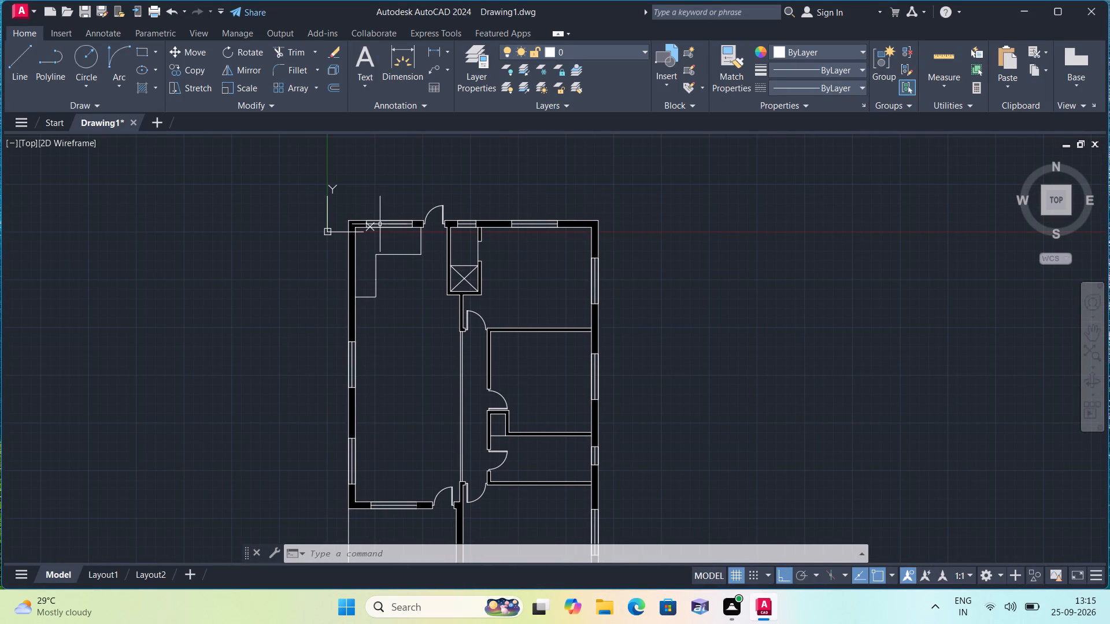
{"action": "scroll", "coordinate": [380, 218], "scroll_direction": "up", "scroll_amount": 2}
{"action": "scroll", "coordinate": [430, 255], "scroll_direction": "up", "scroll_amount": 1}
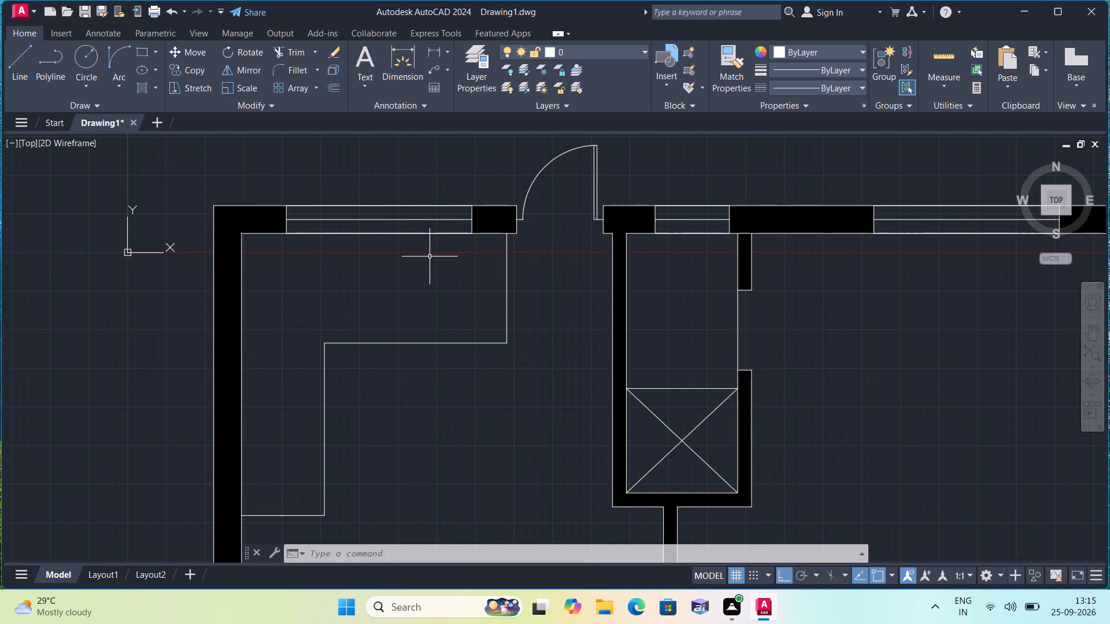
{"action": "middle_click_drag", "start_coordinate": [471, 426], "coordinate": [415, 347]}
{"action": "scroll", "coordinate": [388, 276], "scroll_direction": "down", "scroll_amount": 1}
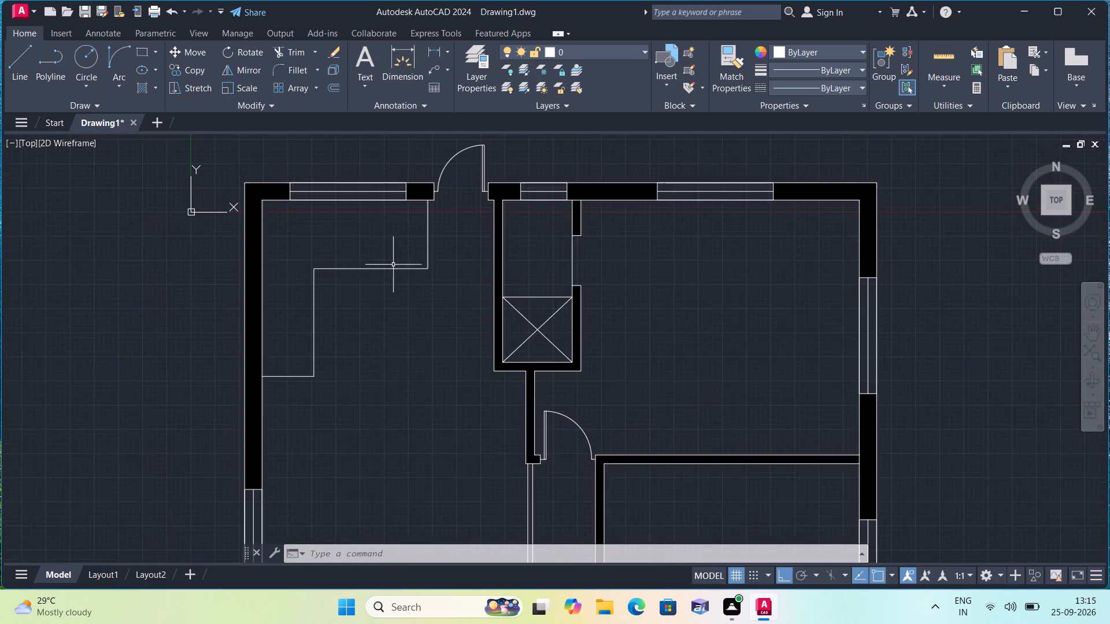
{"action": "scroll", "coordinate": [409, 326], "scroll_direction": "down", "scroll_amount": 1}
{"action": "middle_click_drag", "start_coordinate": [401, 428], "coordinate": [369, 280]}
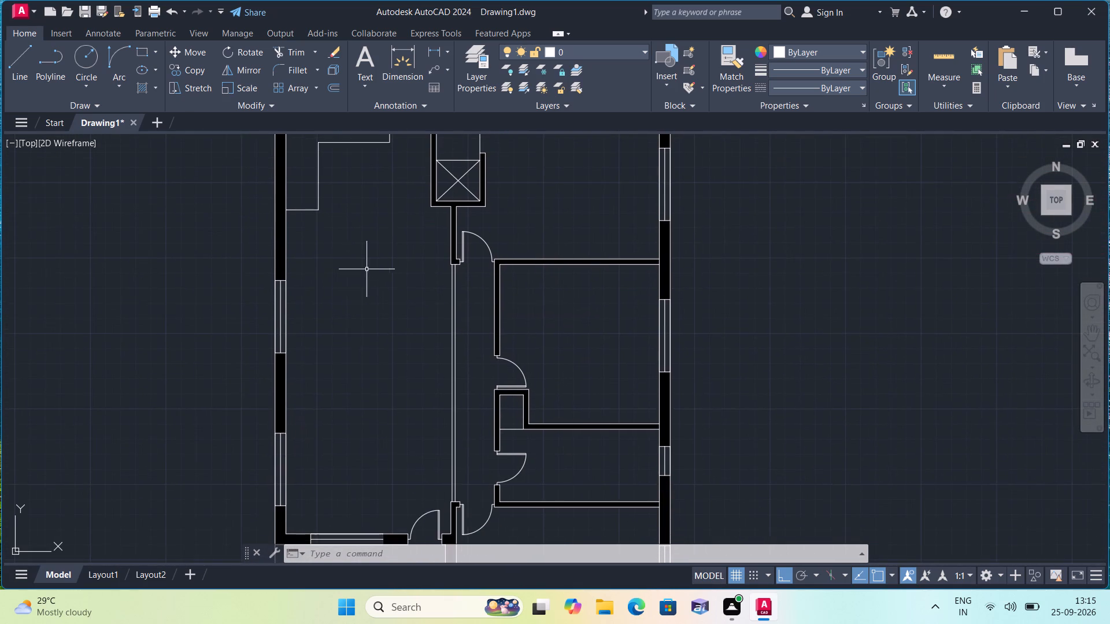
{"action": "middle_click_drag", "start_coordinate": [353, 438], "coordinate": [335, 384]}
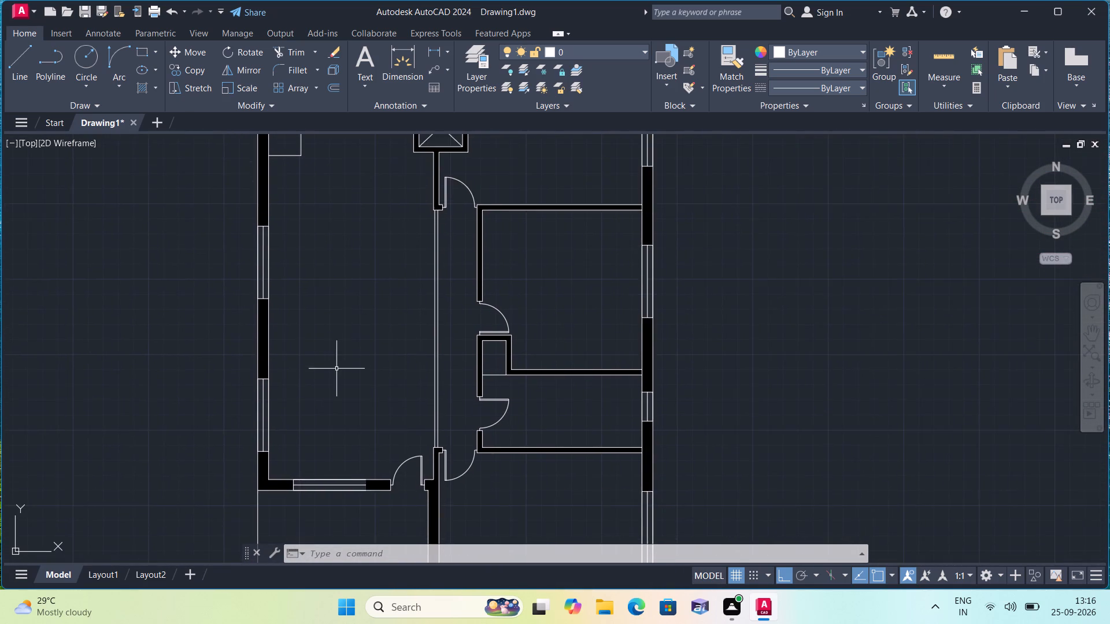
{"action": "scroll", "coordinate": [338, 337], "scroll_direction": "down", "scroll_amount": 1}
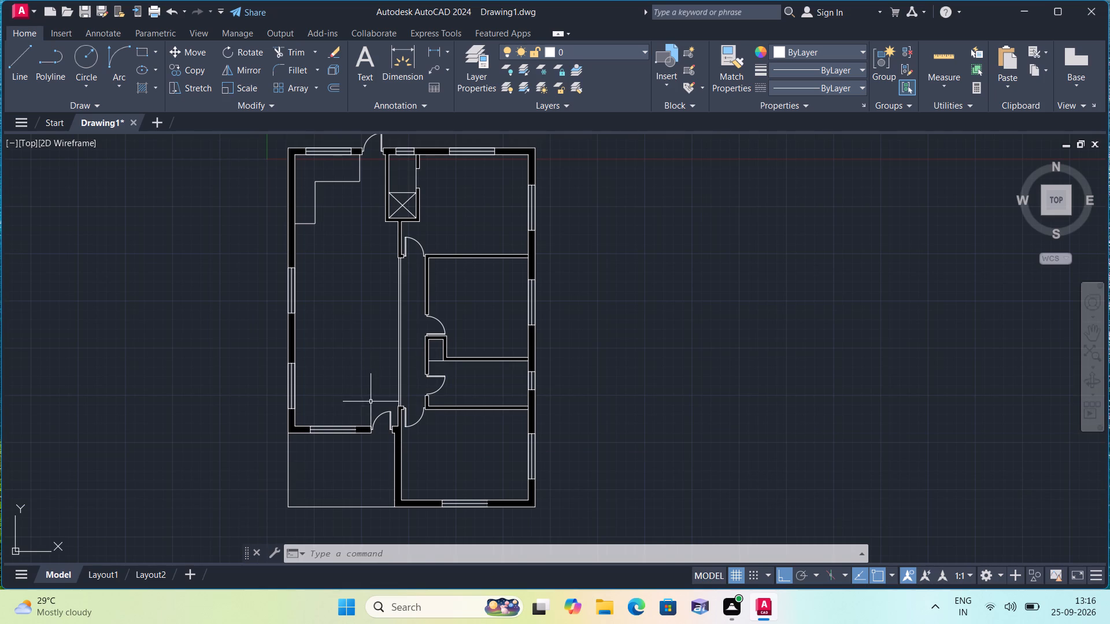
{"action": "scroll", "coordinate": [434, 429], "scroll_direction": "up", "scroll_amount": 2}
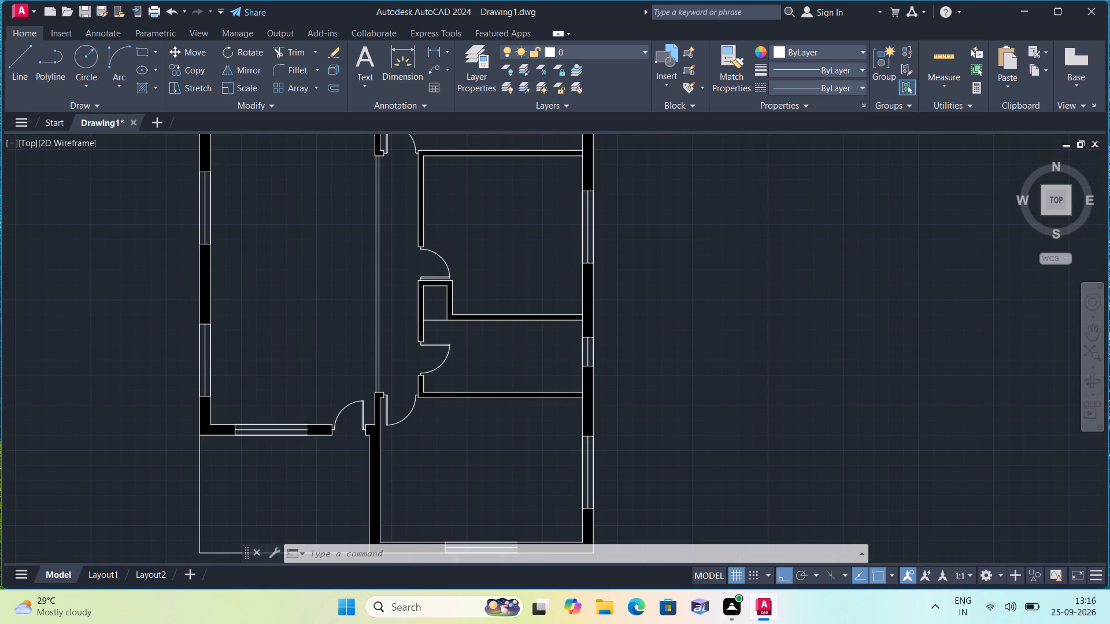
{"action": "scroll", "coordinate": [434, 428], "scroll_direction": "up", "scroll_amount": 1}
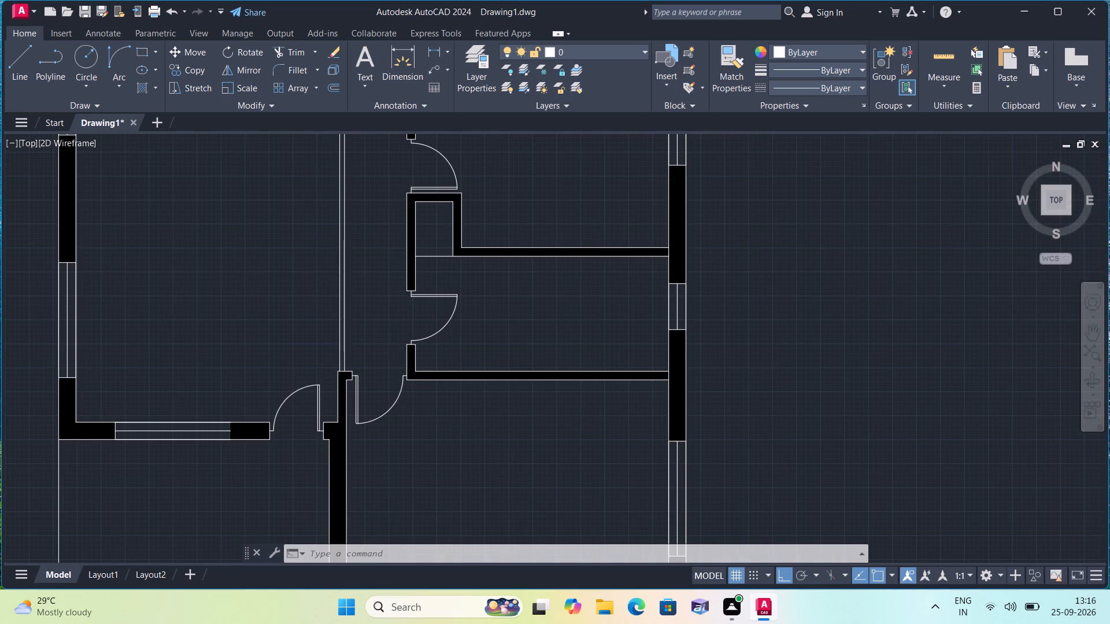
{"action": "scroll", "coordinate": [434, 428], "scroll_direction": "down", "scroll_amount": 2}
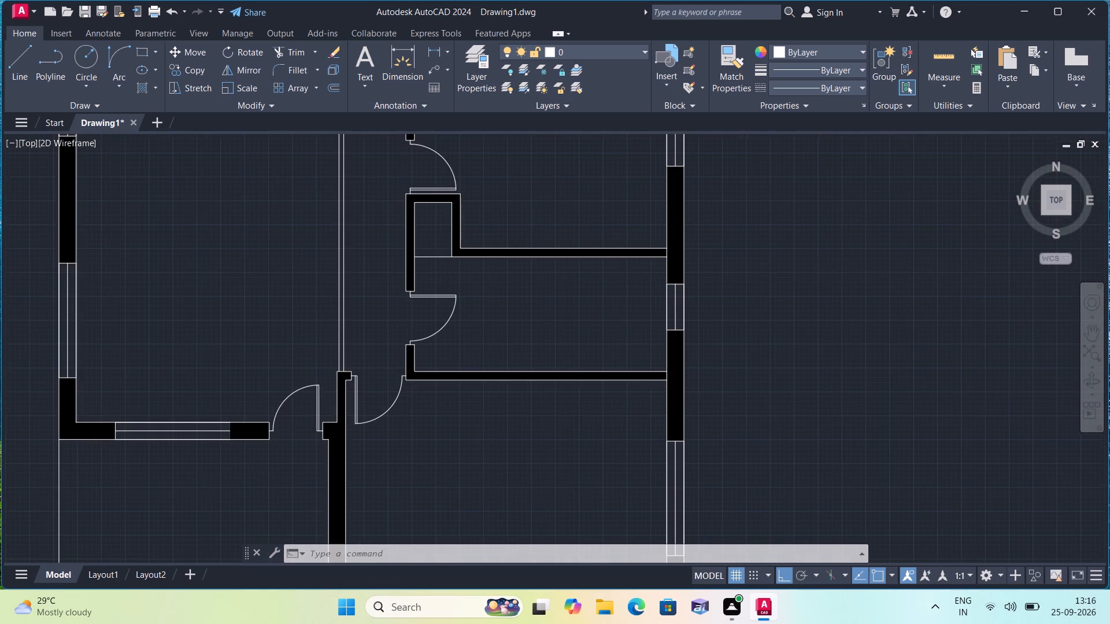
{"action": "middle_click_drag", "start_coordinate": [445, 436], "coordinate": [410, 361]}
{"action": "scroll", "coordinate": [423, 393], "scroll_direction": "down", "scroll_amount": 1}
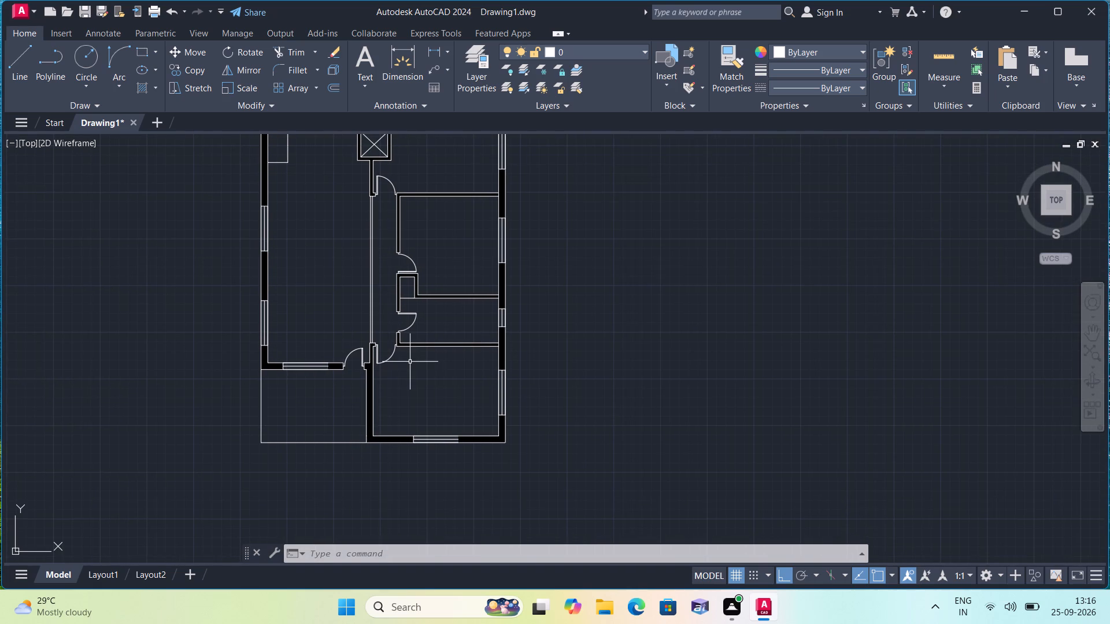
{"action": "scroll", "coordinate": [423, 393], "scroll_direction": "up", "scroll_amount": 1}
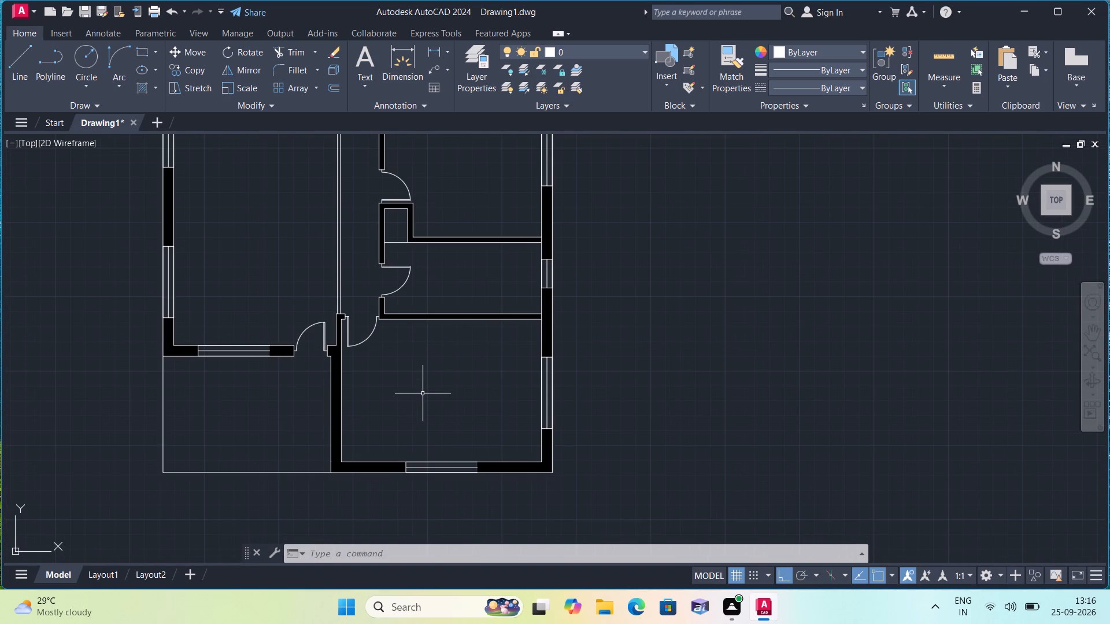
{"action": "middle_click_drag", "start_coordinate": [423, 393], "coordinate": [422, 468]}
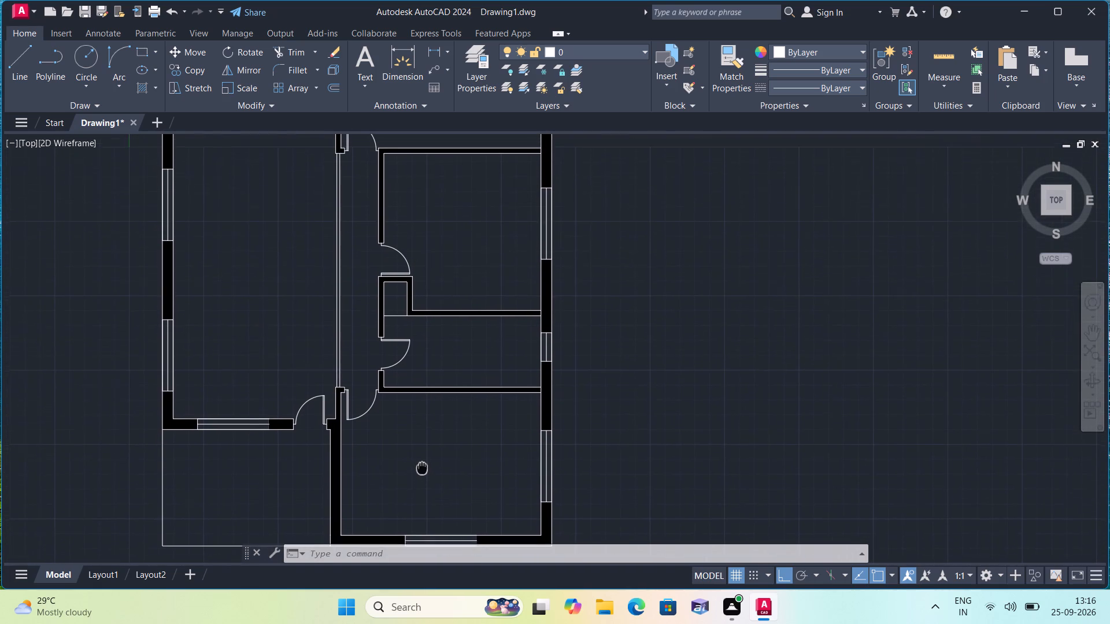
Add a multiline text label east of the plan reading KITCHEN with 3.2MX2.5M on its second line.
{"action": "middle_click_drag", "start_coordinate": [422, 468], "coordinate": [423, 482]}
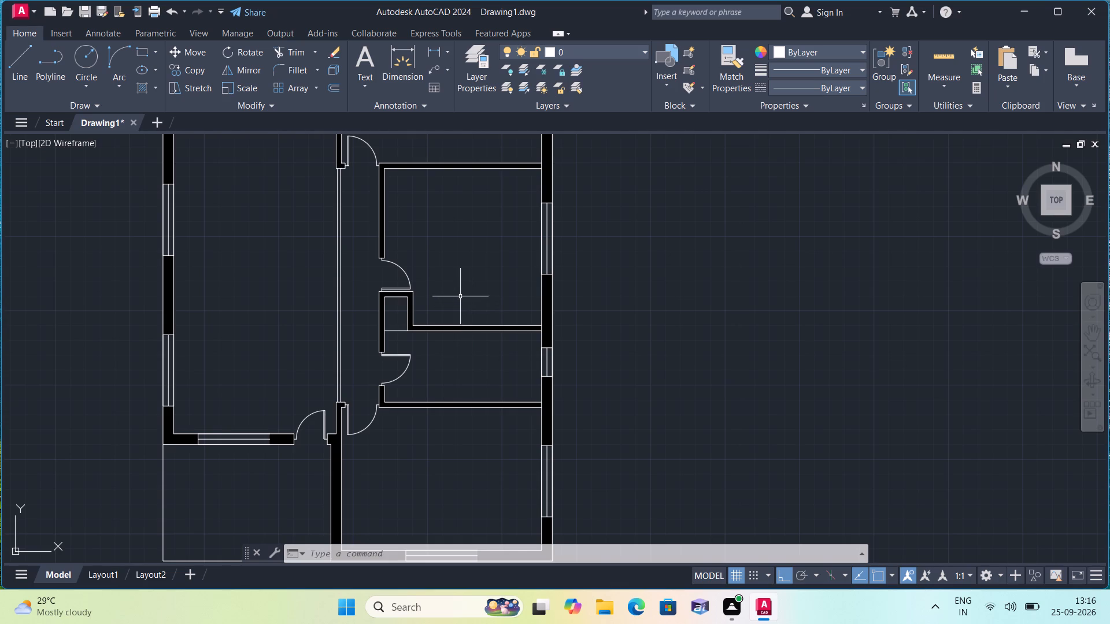
{"action": "middle_click_drag", "start_coordinate": [458, 289], "coordinate": [490, 407]}
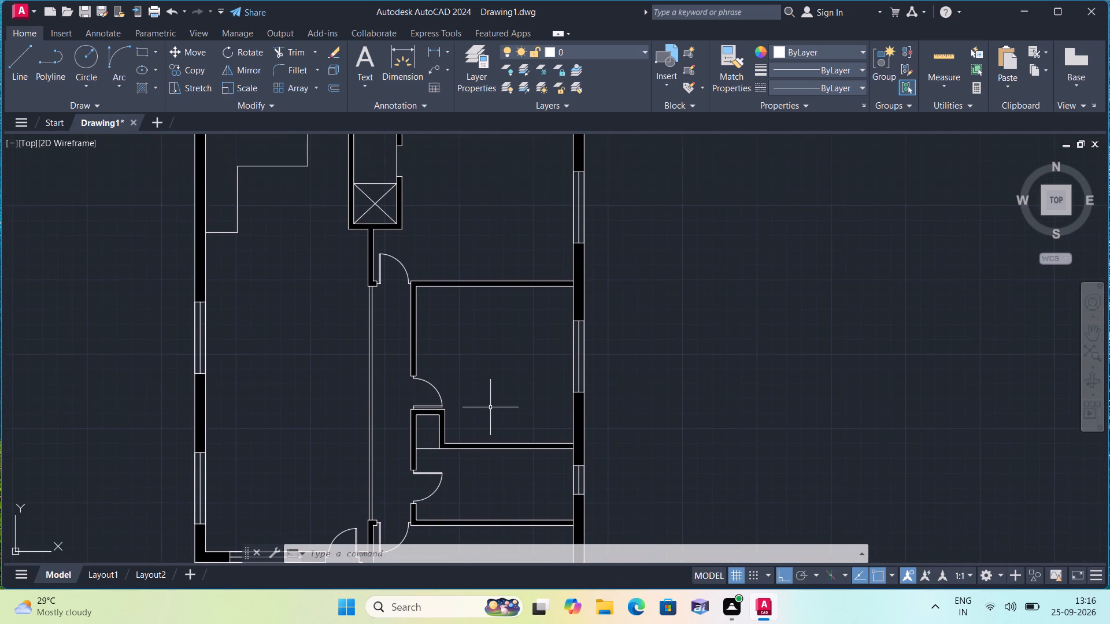
{"action": "middle_click_drag", "start_coordinate": [489, 402], "coordinate": [505, 451]}
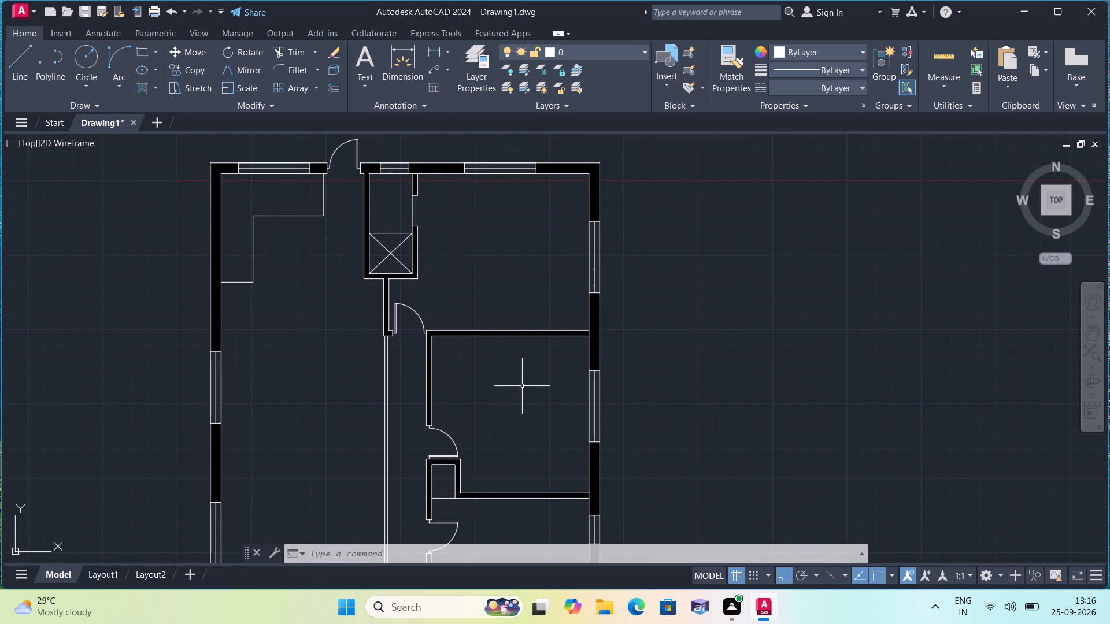
{"action": "middle_click_drag", "start_coordinate": [384, 395], "coordinate": [424, 191]}
{"action": "scroll", "coordinate": [417, 209], "scroll_direction": "down", "scroll_amount": 1}
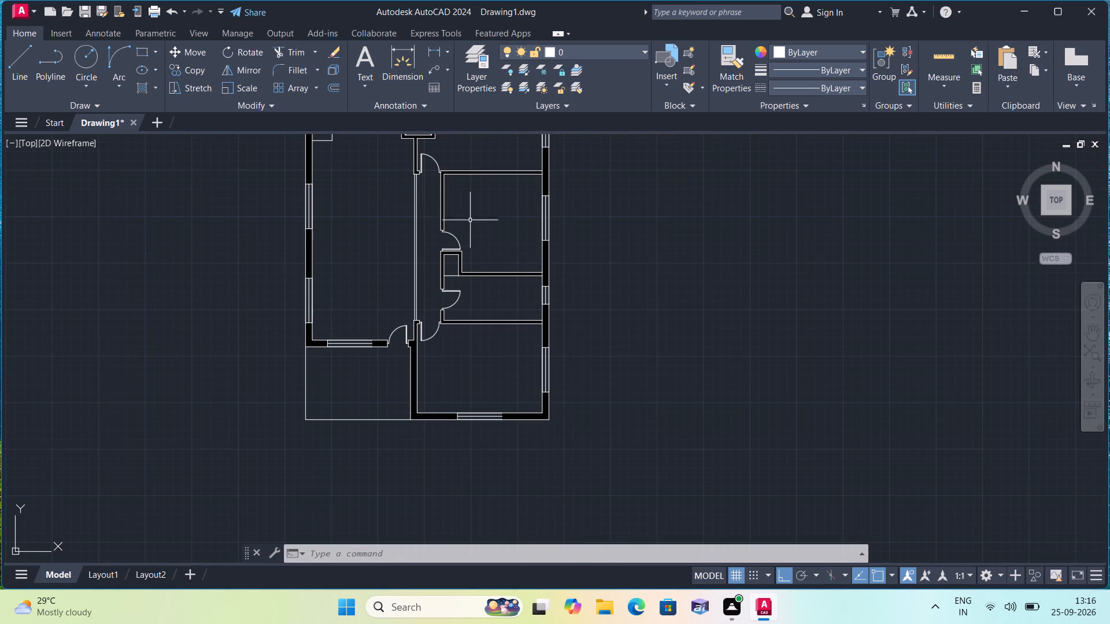
{"action": "type", "text": "mt"}
{"action": "key", "text": "space"}
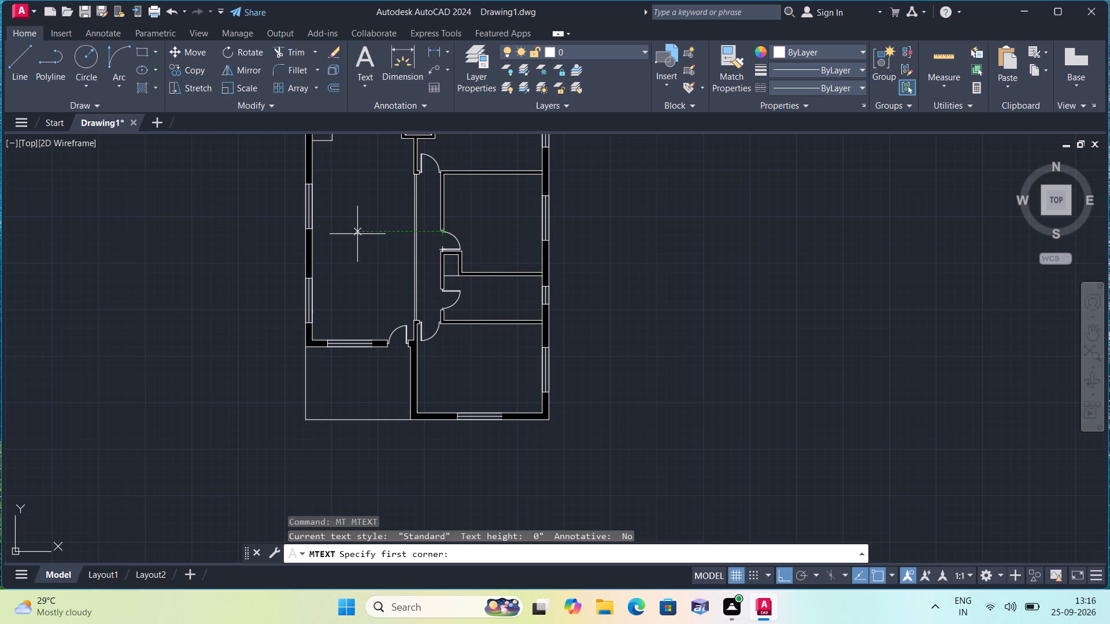
{"action": "triple_click", "coordinate": [683, 277]}
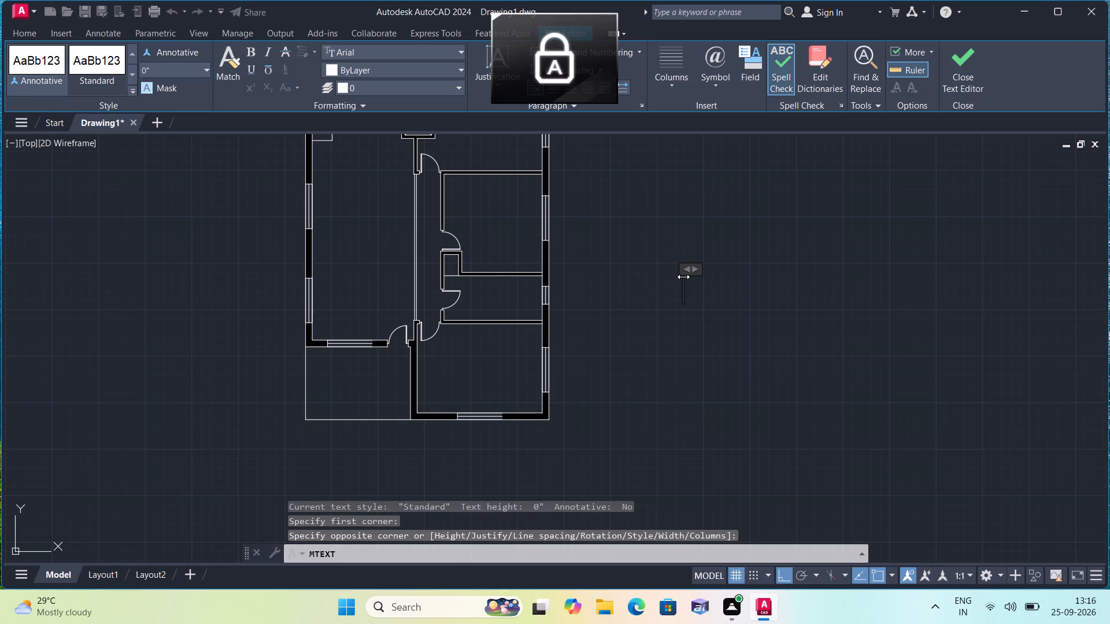
{"action": "type", "text": "KITCHEN"}
{"action": "key", "text": "Return"}
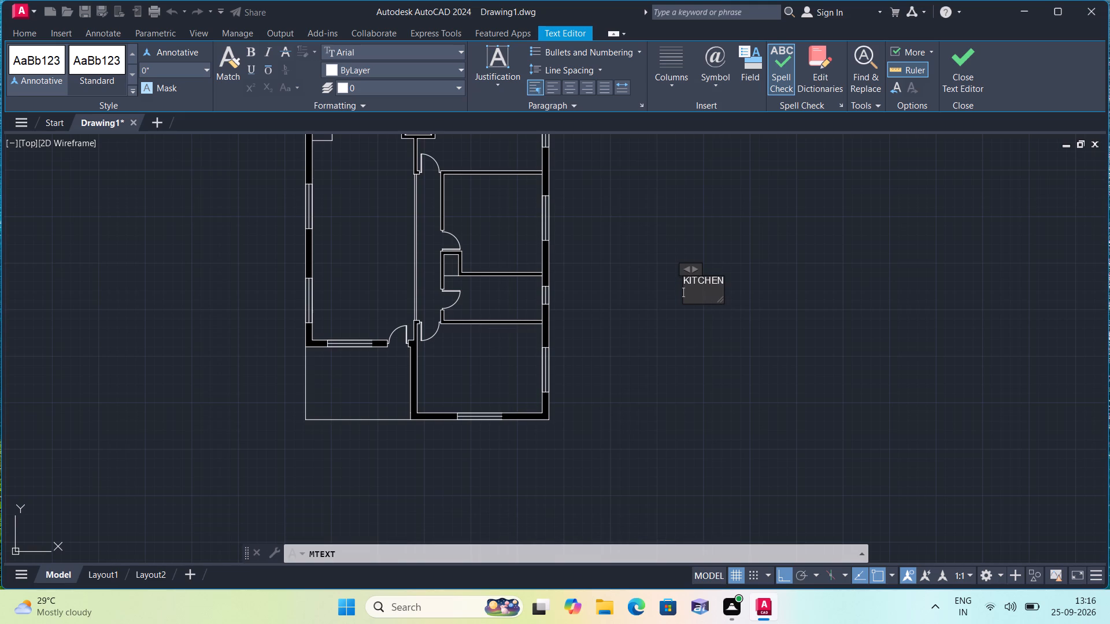
{"action": "type", "text": "3.2"}
{"action": "key", "text": "m"}
{"action": "key", "text": "x"}
{"action": "type", "text": "2.5M"}
{"action": "left_click", "coordinate": [674, 306]}
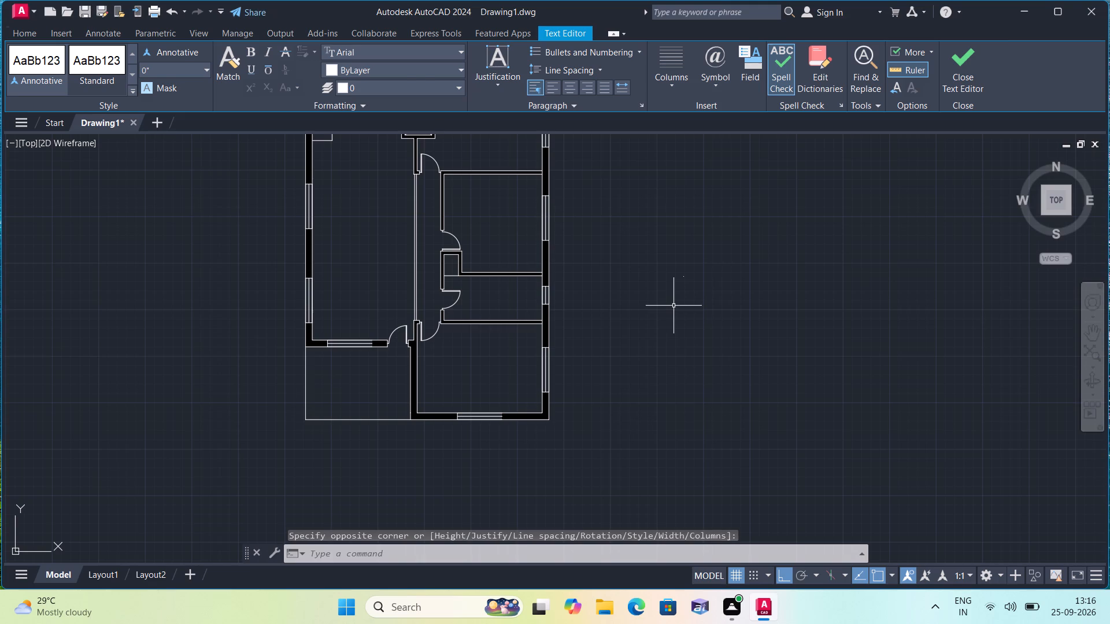
Add a multiline text label reading BATH just below the KITCHEN label, east of the plan.
{"action": "key", "text": "space"}
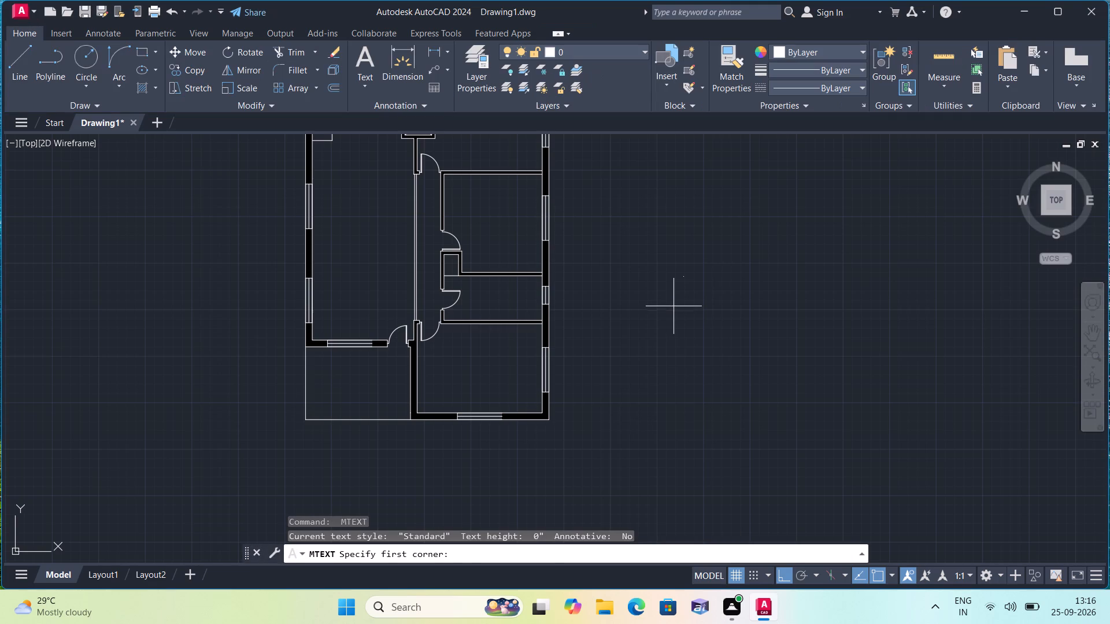
{"action": "triple_click", "coordinate": [674, 306]}
{"action": "left_click", "coordinate": [674, 306]}
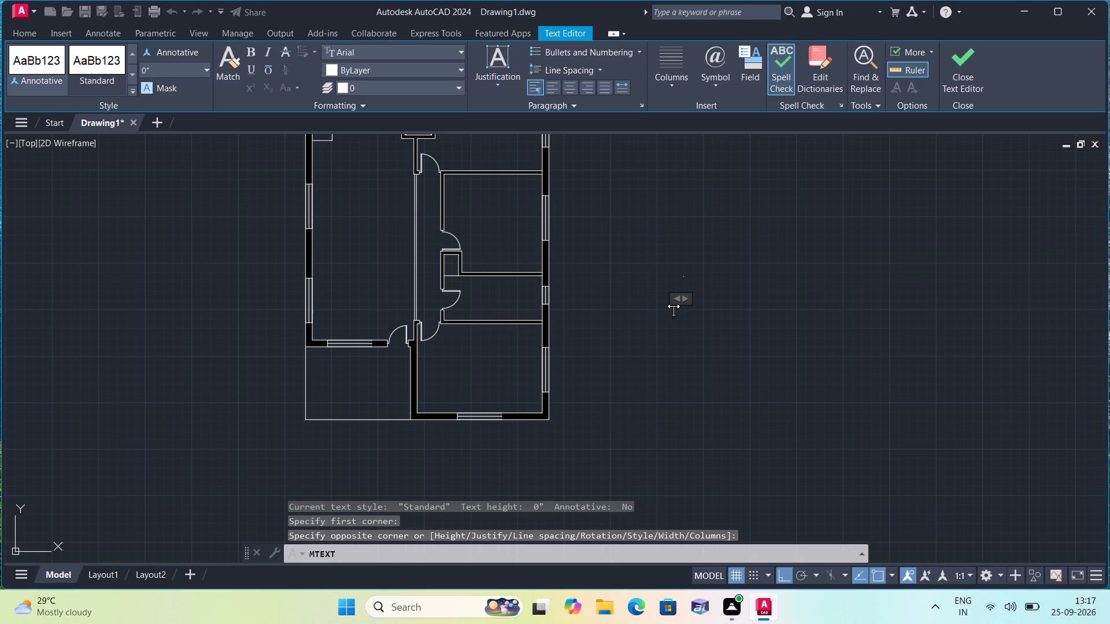
{"action": "type", "text": "BATH"}
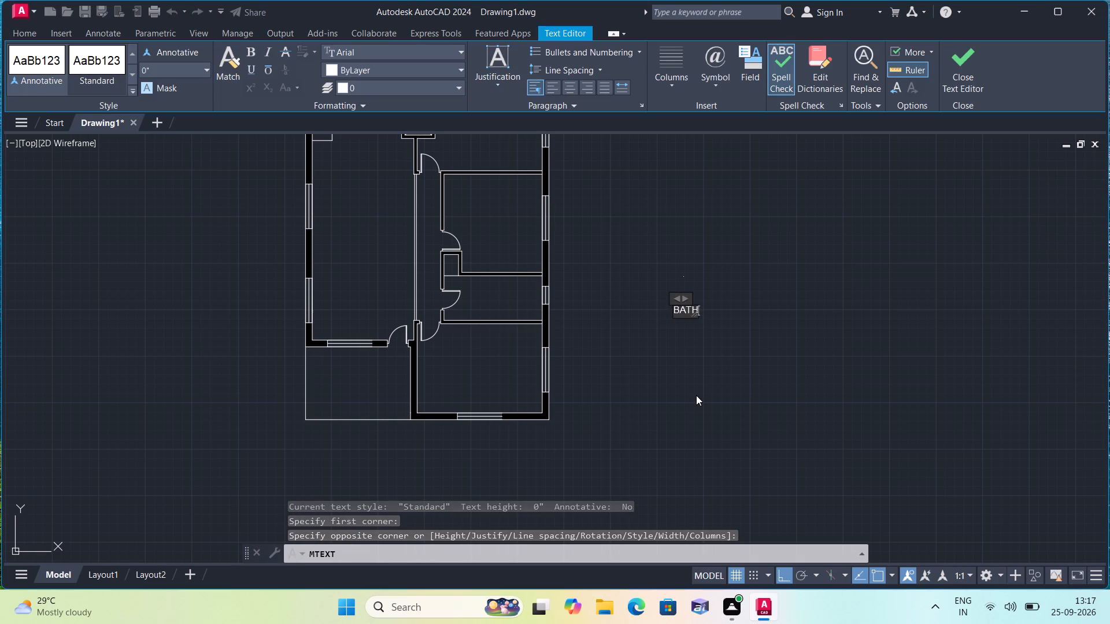
{"action": "left_click", "coordinate": [696, 395]}
Add a multiline text label reading BEDROOM 1 with 3.6MX3.6M on its second line, between the plan and the BATH label.
{"action": "key", "text": "space"}
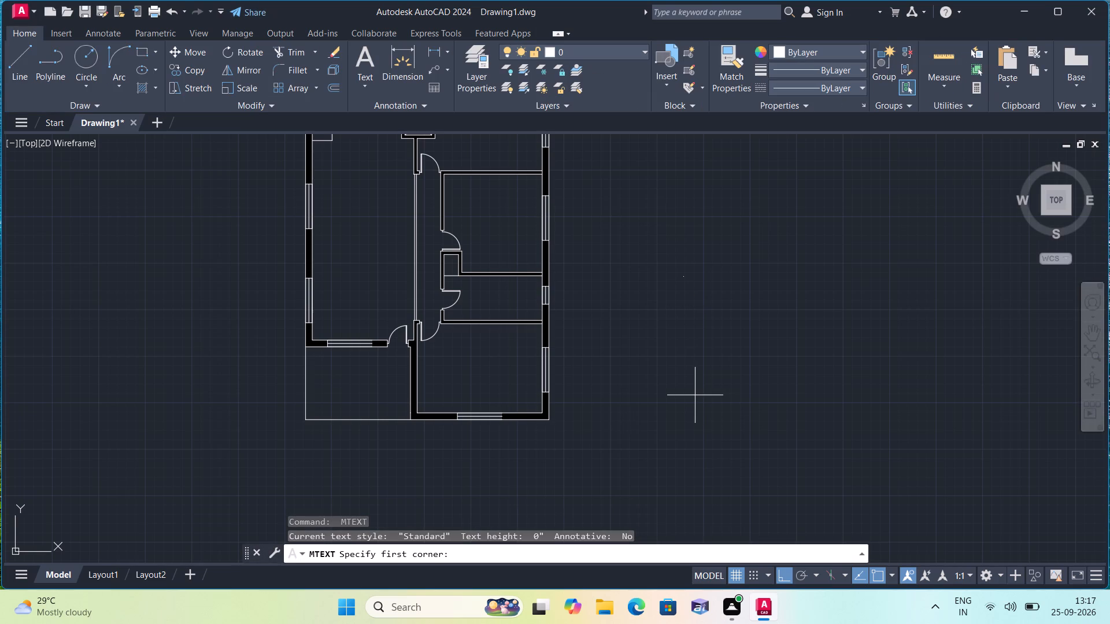
{"action": "triple_click", "coordinate": [623, 309]}
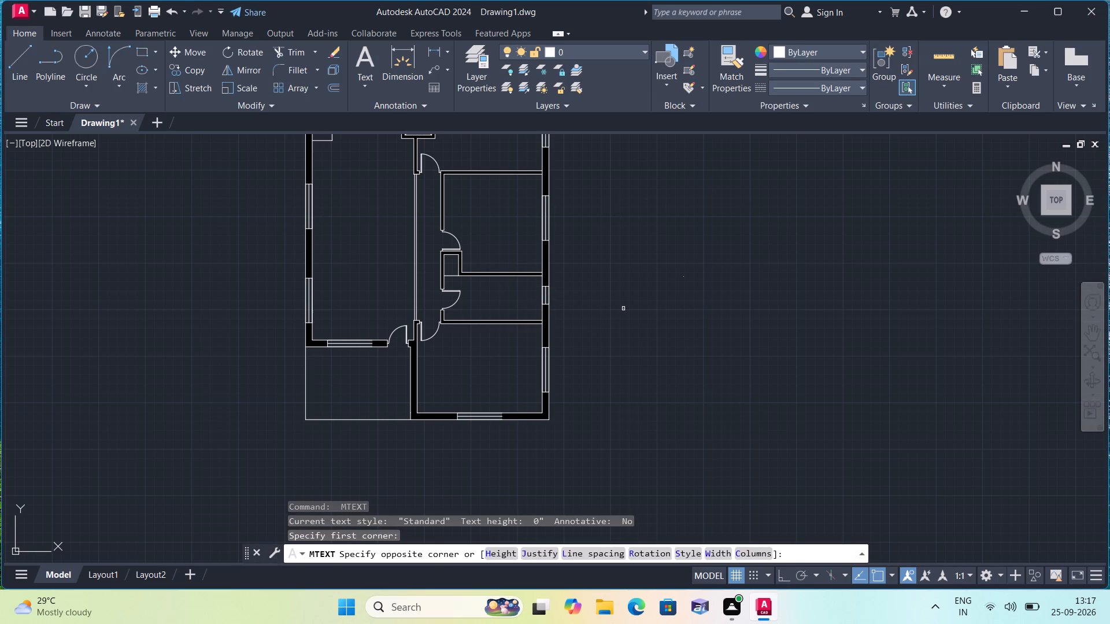
{"action": "left_click", "coordinate": [623, 309]}
{"action": "type", "text": "BEDR"}
{"action": "type", "text": "OOM"}
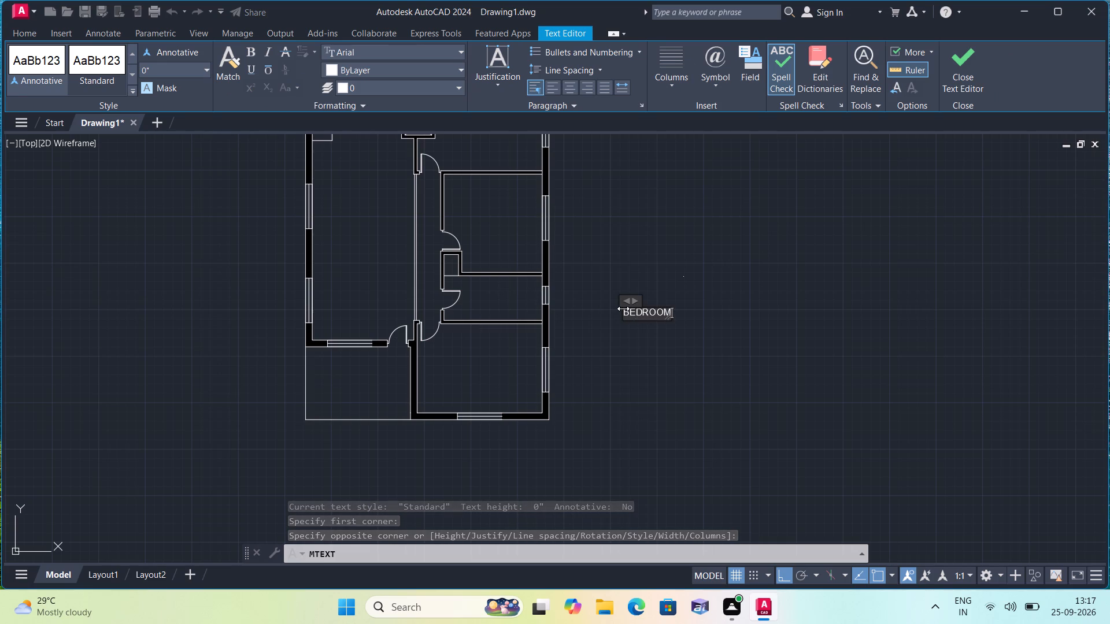
{"action": "key", "text": "space"}
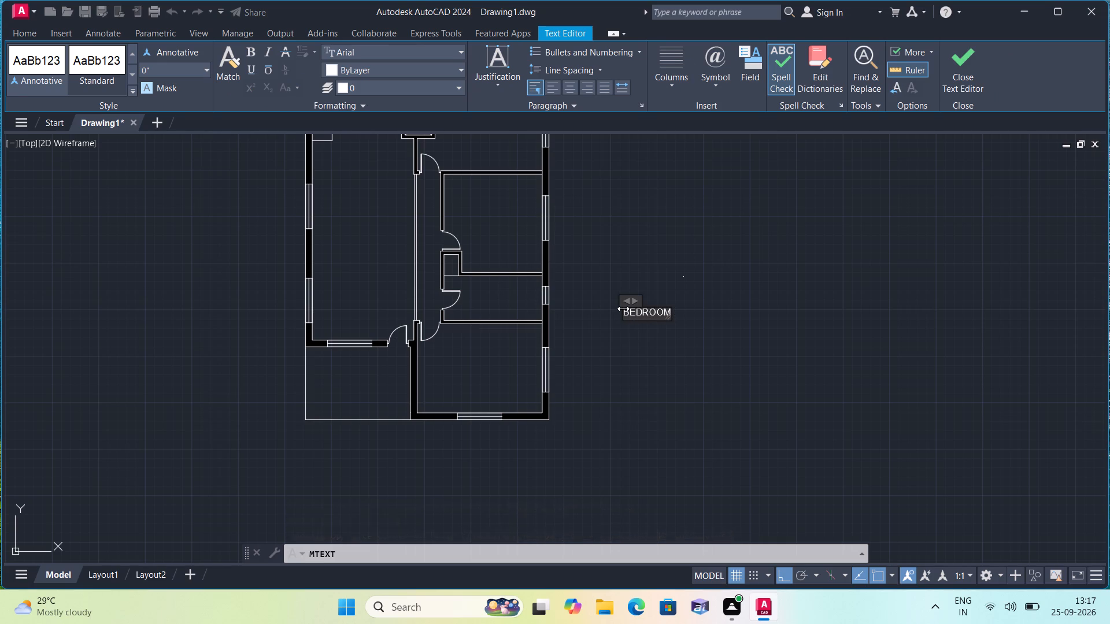
{"action": "key", "text": "1"}
{"action": "key", "text": "Return"}
{"action": "type", "text": "3."}
{"action": "key", "text": "m"}
{"action": "key", "text": "BackSpace"}
{"action": "key", "text": "6"}
{"action": "type", "text": "MX"}
{"action": "key", "text": "3"}
{"action": "type", "text": ".6"}
{"action": "key", "text": "m"}
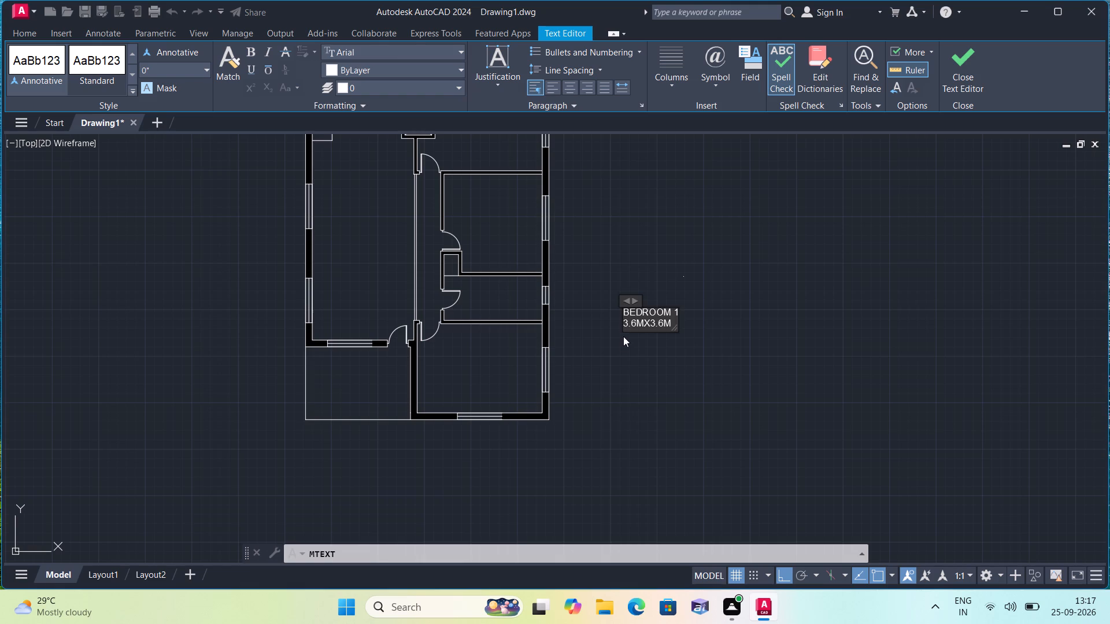
{"action": "left_click", "coordinate": [623, 344]}
Add a second multiline text label reading BATH just below the BEDROOM 1 label.
{"action": "key", "text": "space"}
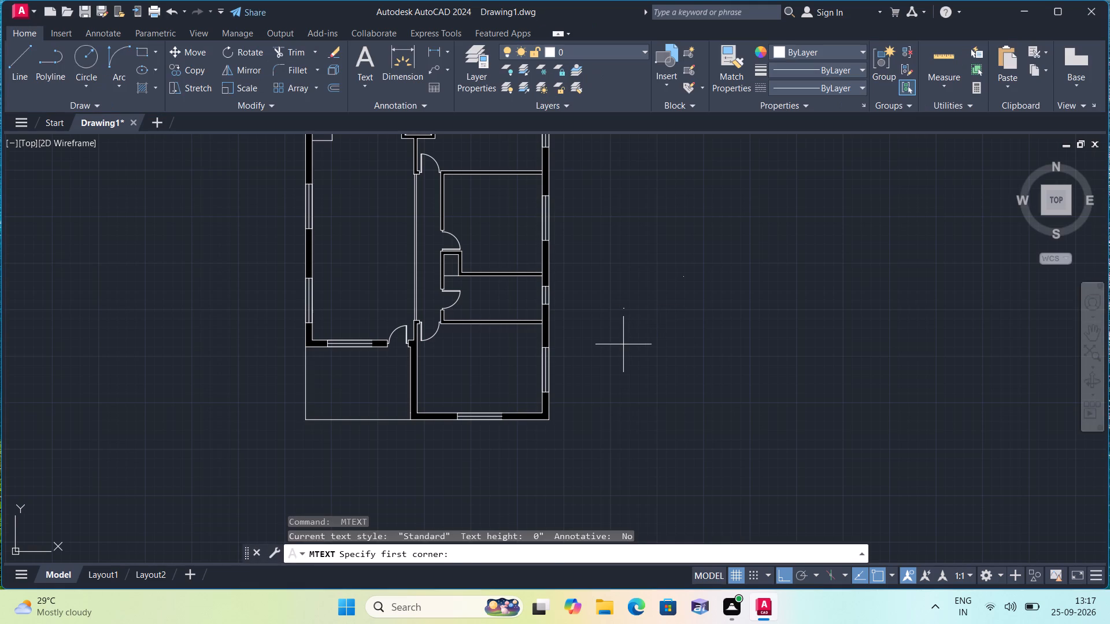
{"action": "triple_click", "coordinate": [623, 344]}
{"action": "left_click", "coordinate": [623, 344]}
{"action": "type", "text": "BATH"}
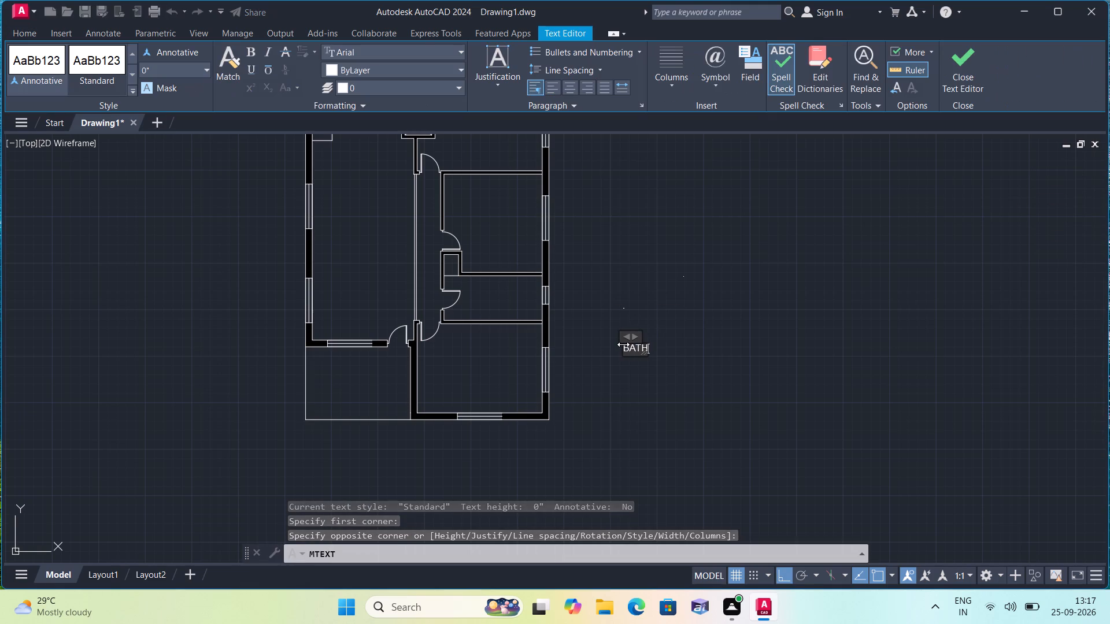
{"action": "left_click", "coordinate": [645, 382]}
Add a multiline text label reading BEDROOM3 with 4.1MX3.0M on its second line, below the second BATH label.
{"action": "key", "text": "space"}
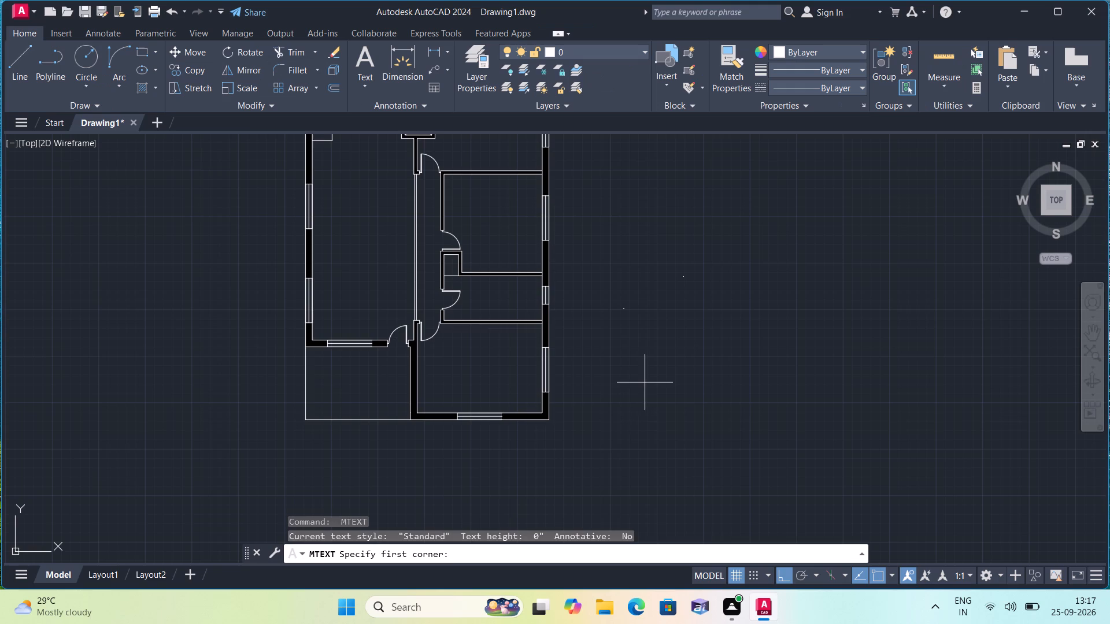
{"action": "triple_click", "coordinate": [645, 382]}
{"action": "left_click", "coordinate": [645, 382]}
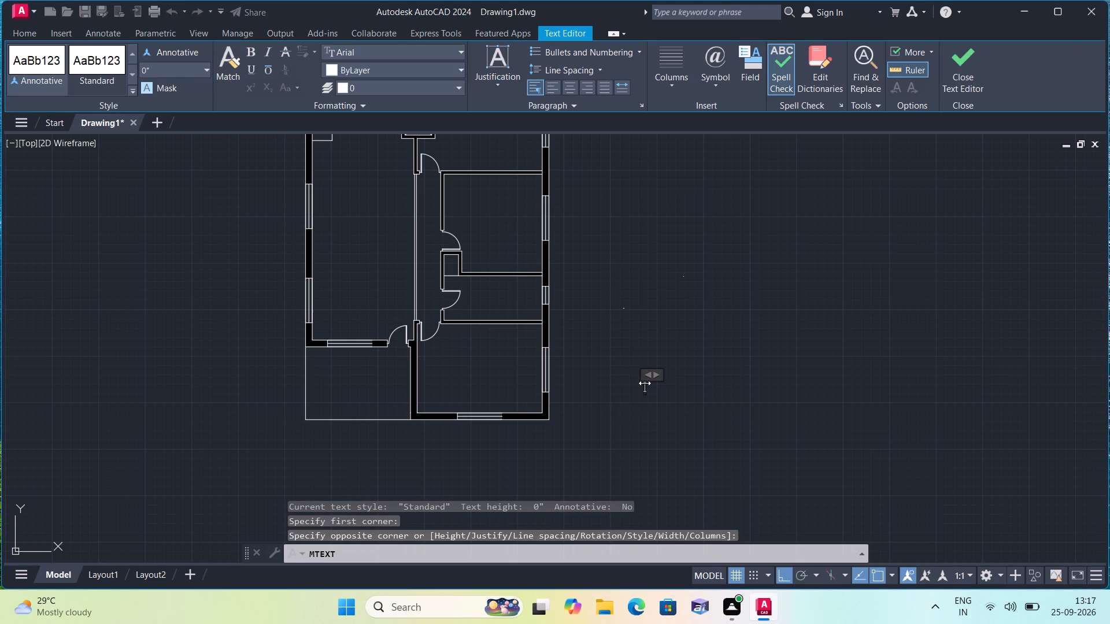
{"action": "key", "text": "b"}
{"action": "type", "text": "EDR"}
{"action": "type", "text": "OOM"}
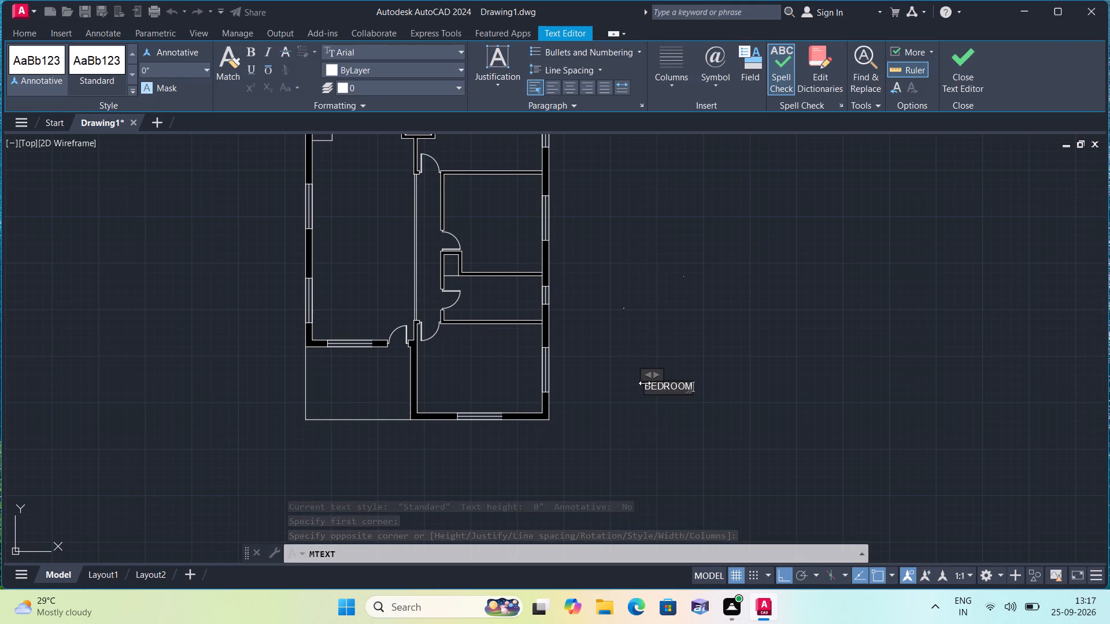
{"action": "key", "text": "3"}
{"action": "key", "text": "Return"}
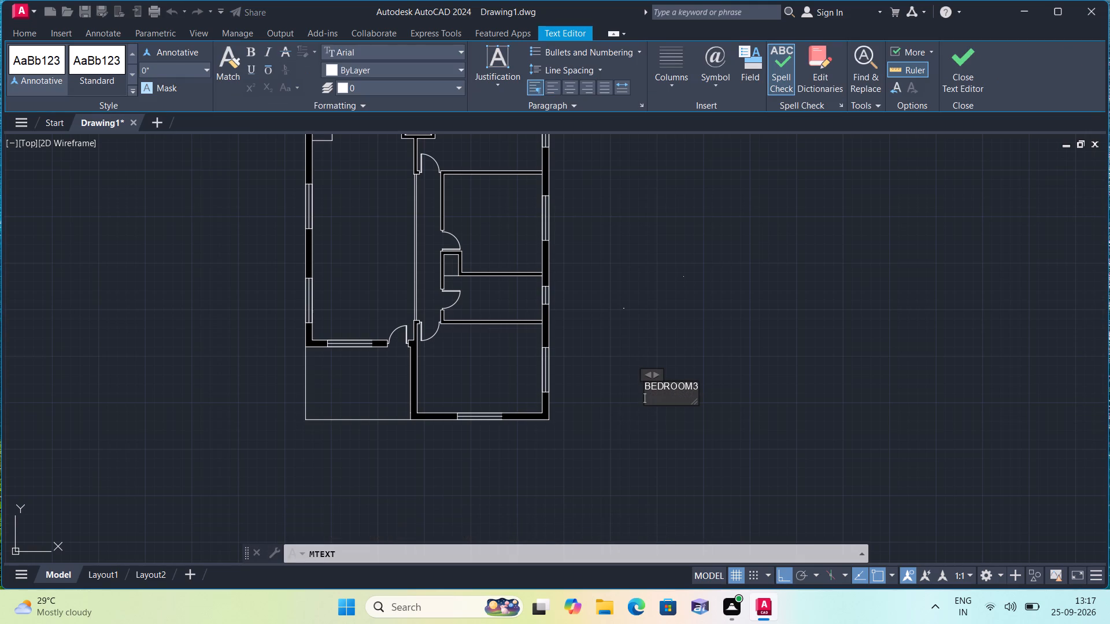
{"action": "type", "text": "4.1,"}
{"action": "key", "text": "BackSpace"}
{"action": "type", "text": "MX"}
{"action": "type", "text": "3."}
{"action": "key", "text": "0"}
{"action": "key", "text": "m"}
{"action": "left_click", "coordinate": [641, 416]}
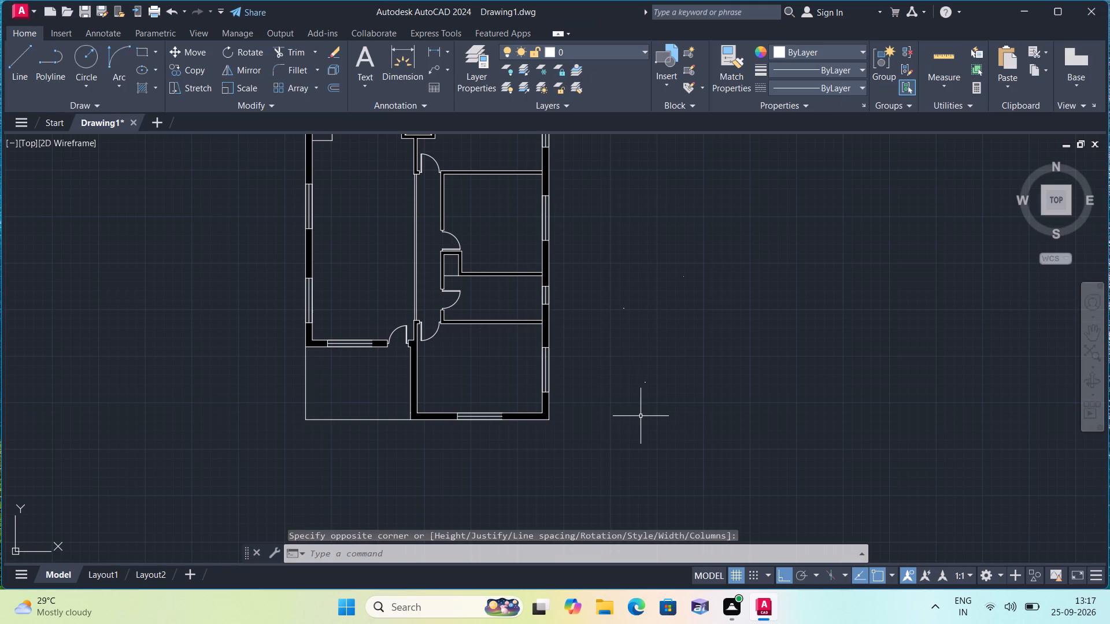
Add a multiline text label reading DINING with 3.2MX3.1M on its second line, just below the BEDROOM3 label.
{"action": "key", "text": "space"}
{"action": "triple_click", "coordinate": [649, 407]}
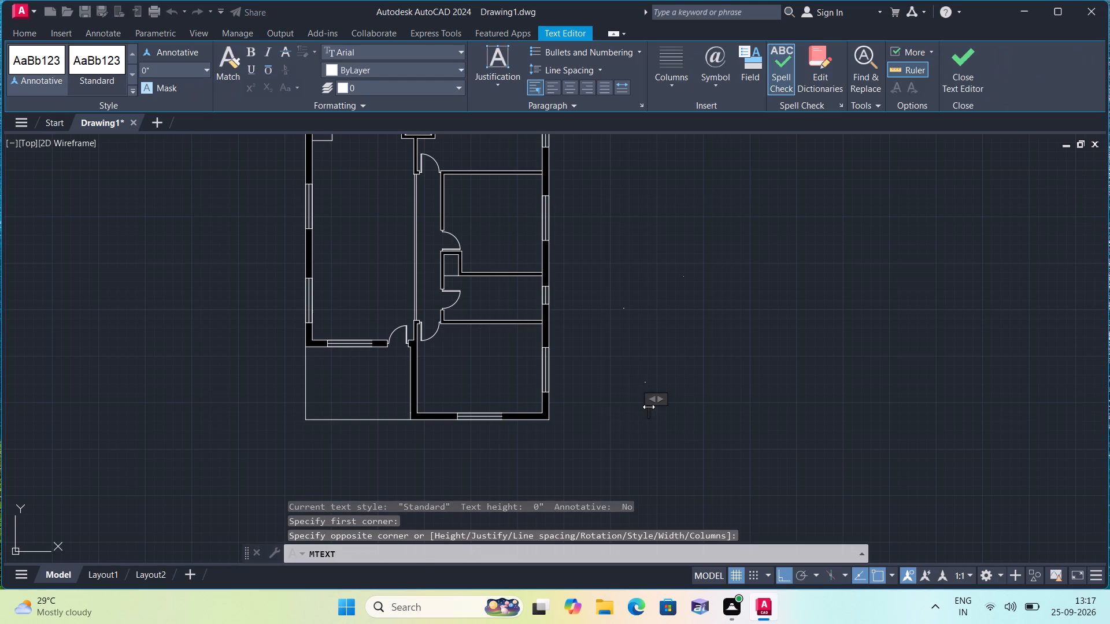
{"action": "type", "text": "DINING"}
{"action": "key", "text": "Return"}
{"action": "type", "text": "3.2M"}
{"action": "key", "text": "x"}
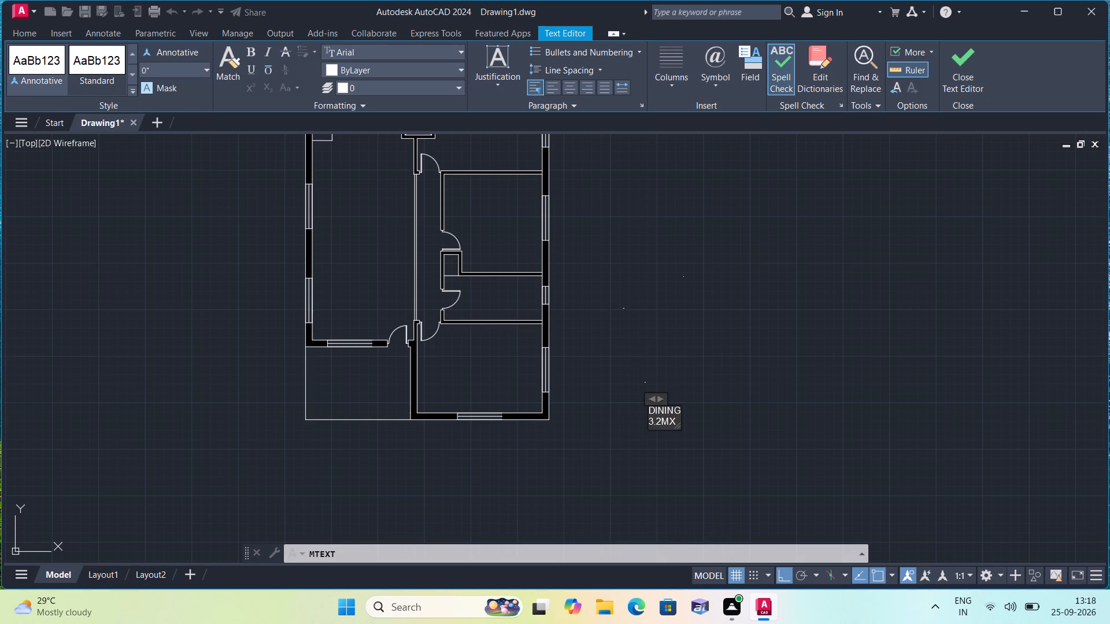
{"action": "type", "text": "3."}
{"action": "type", "text": "1M"}
{"action": "left_click", "coordinate": [635, 425]}
Add a multiline text label reading LIVING ROOM with 3.2MX3.6M on its second line, just below the DINING label.
{"action": "key", "text": "space"}
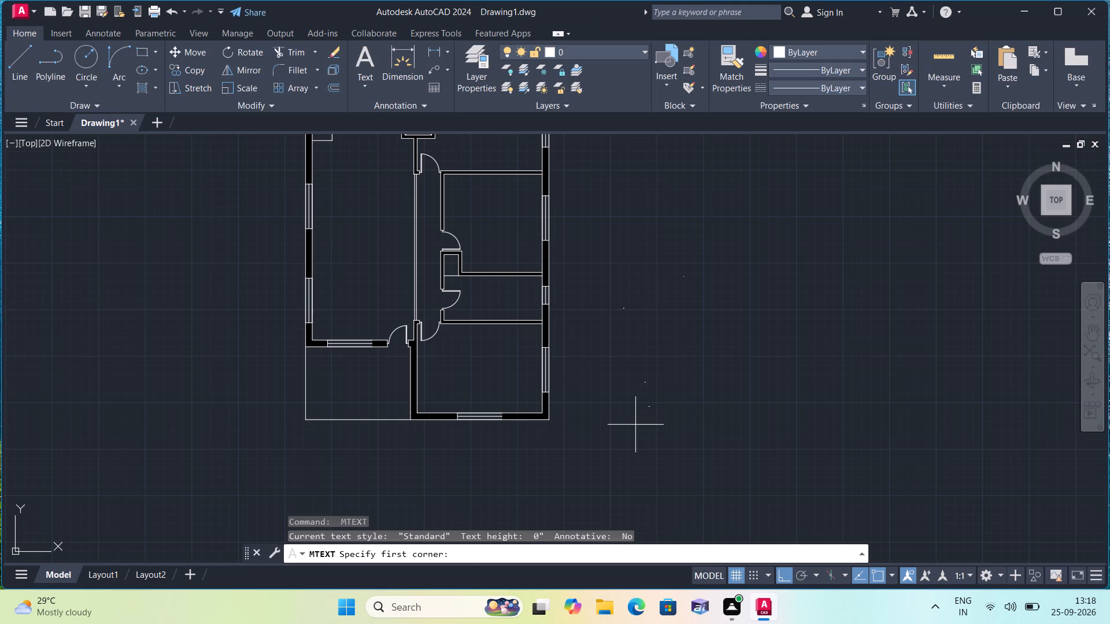
{"action": "triple_click", "coordinate": [635, 425]}
{"action": "left_click", "coordinate": [635, 425]}
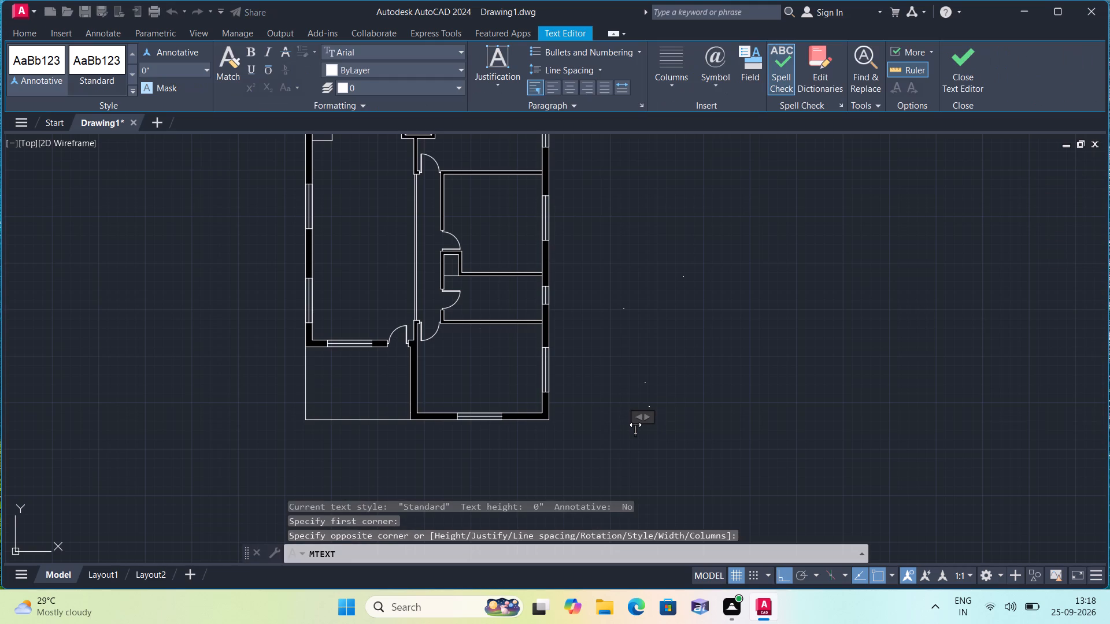
{"action": "type", "text": "LIVING R"}
{"action": "type", "text": "OO"}
{"action": "key", "text": "m"}
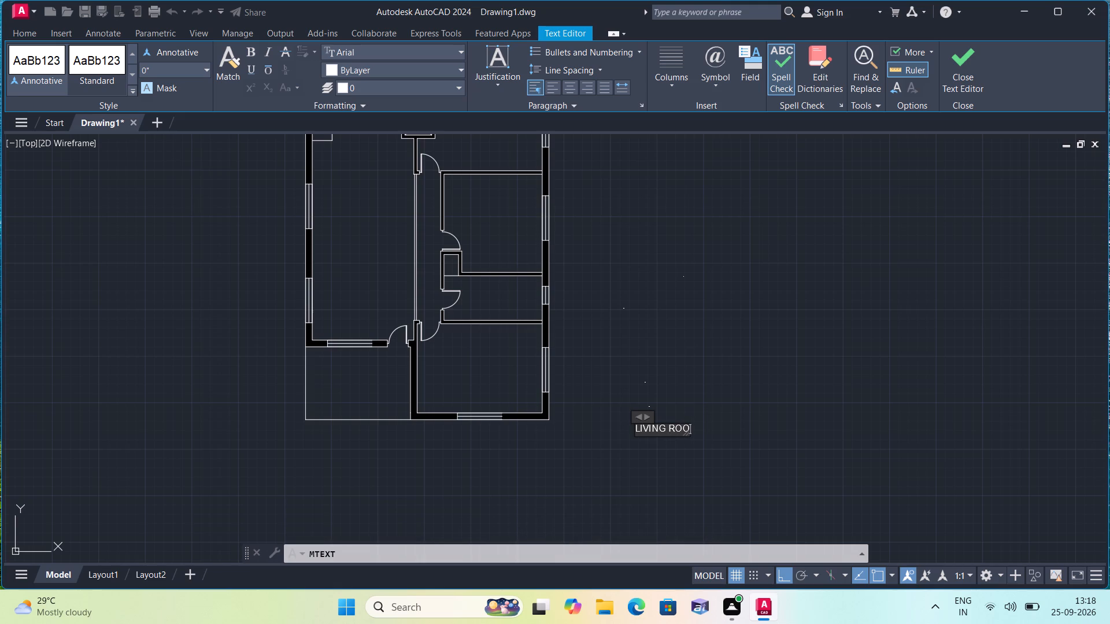
{"action": "key", "text": "Return"}
{"action": "type", "text": "3.2"}
{"action": "key", "text": "m"}
{"action": "key", "text": "x"}
{"action": "type", "text": "3.6"}
{"action": "key", "text": "m"}
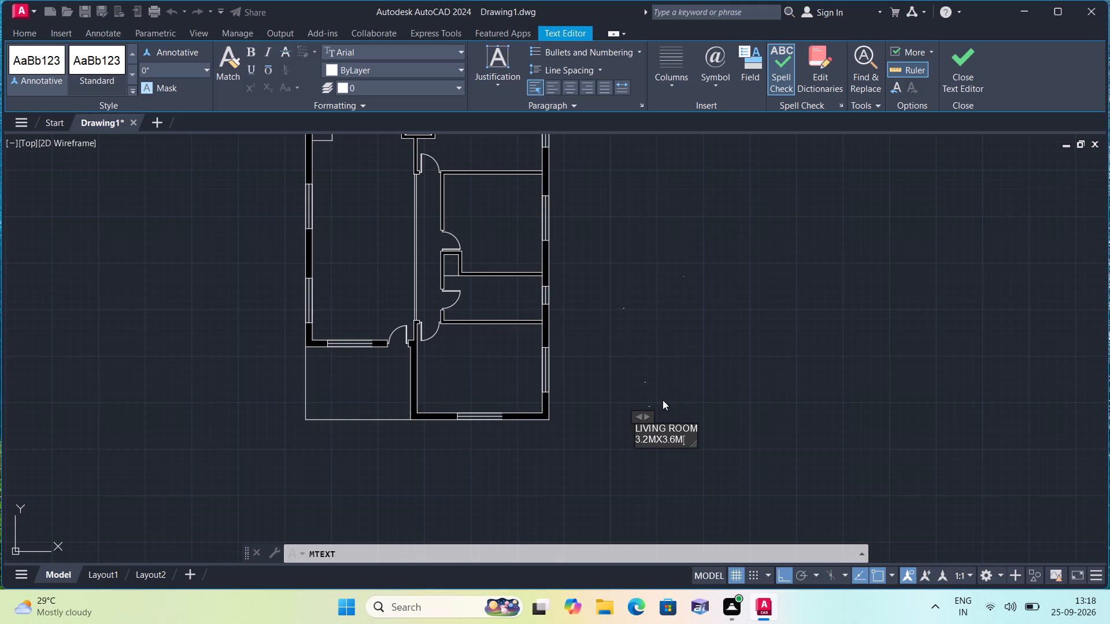
{"action": "left_click", "coordinate": [665, 397]}
Add a multiline text label reading VERANDA between the BEDROOM3 and DINING labels, slightly to their east.
{"action": "key", "text": "space"}
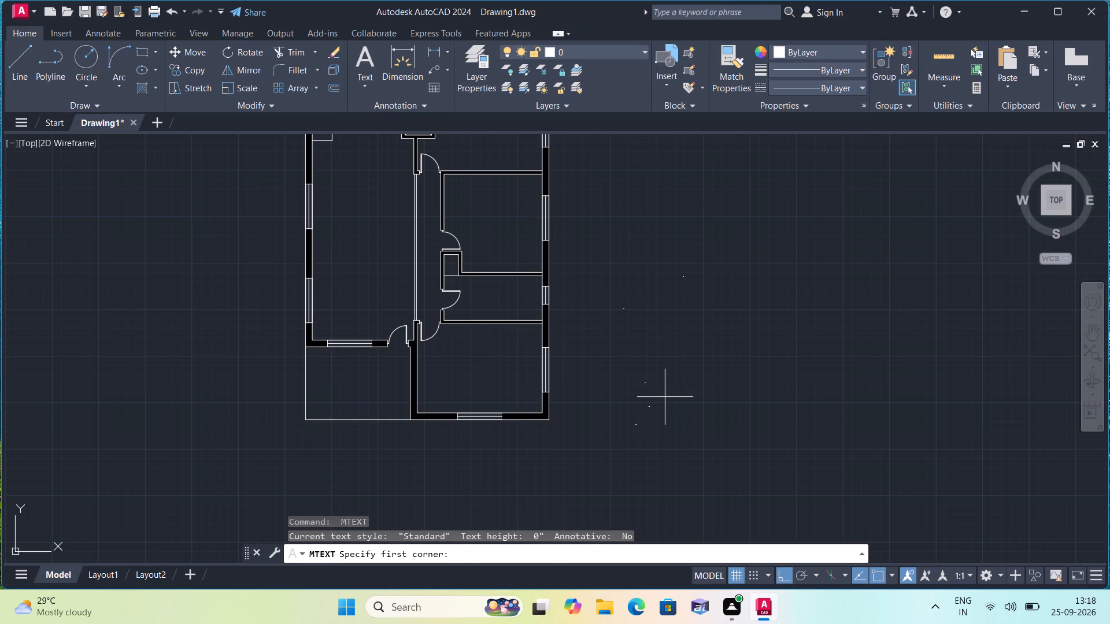
{"action": "triple_click", "coordinate": [665, 397]}
{"action": "left_click", "coordinate": [665, 396]}
{"action": "type", "text": "VERS"}
{"action": "type", "text": "NDA"}
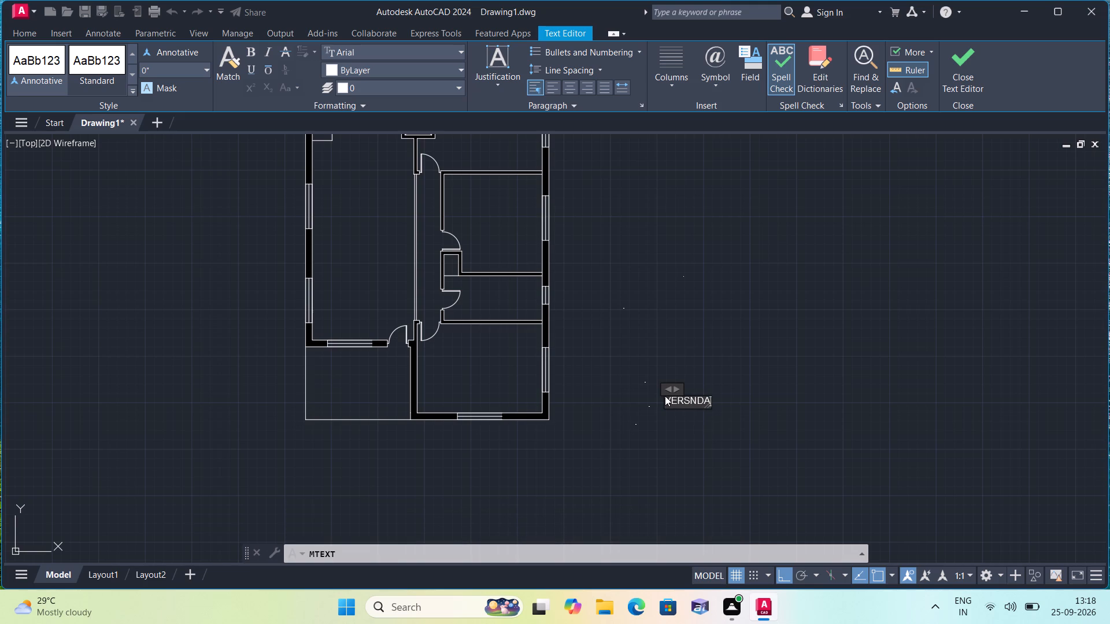
{"action": "key", "text": "BackSpace"}
{"action": "key", "text": "BackSpace"}
{"action": "key", "text": "BackSpace"}
{"action": "key", "text": "BackSpace"}
{"action": "type", "text": "ANDA"}
{"action": "left_click", "coordinate": [706, 372]}
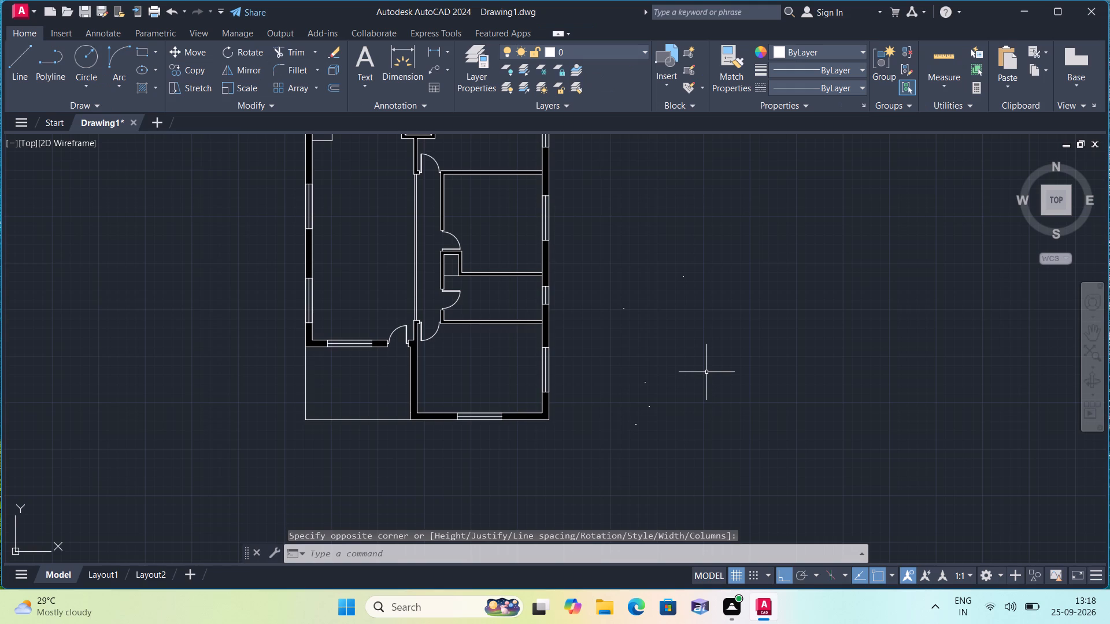
Set the text height of all eight room labels east of the plan to 6".
{"action": "scroll", "coordinate": [706, 372], "scroll_direction": "down", "scroll_amount": 1}
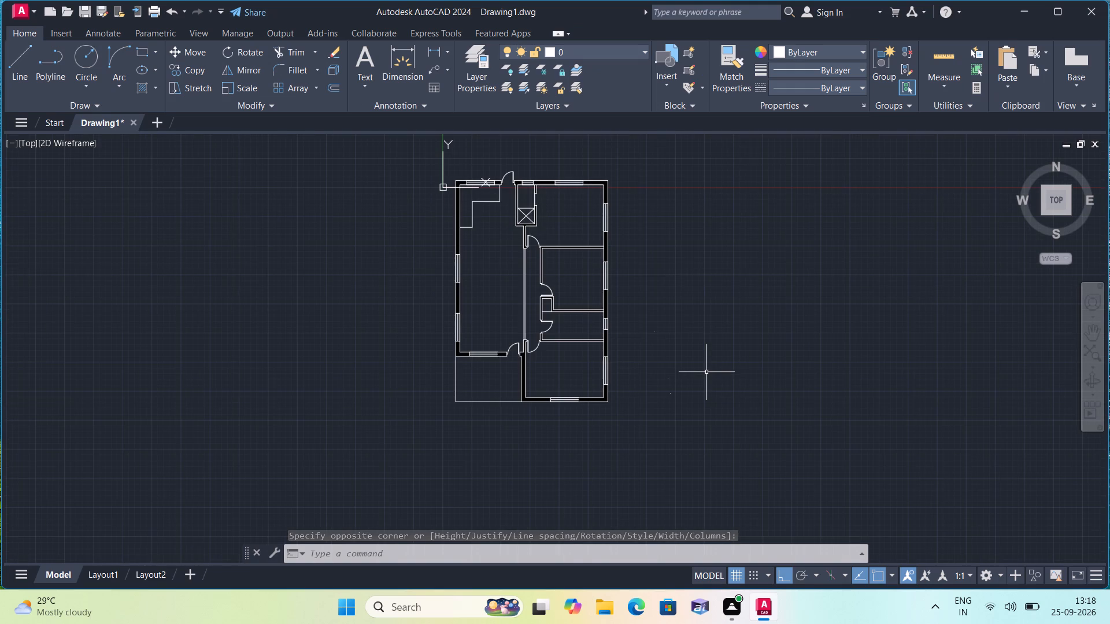
{"action": "left_click", "coordinate": [724, 439]}
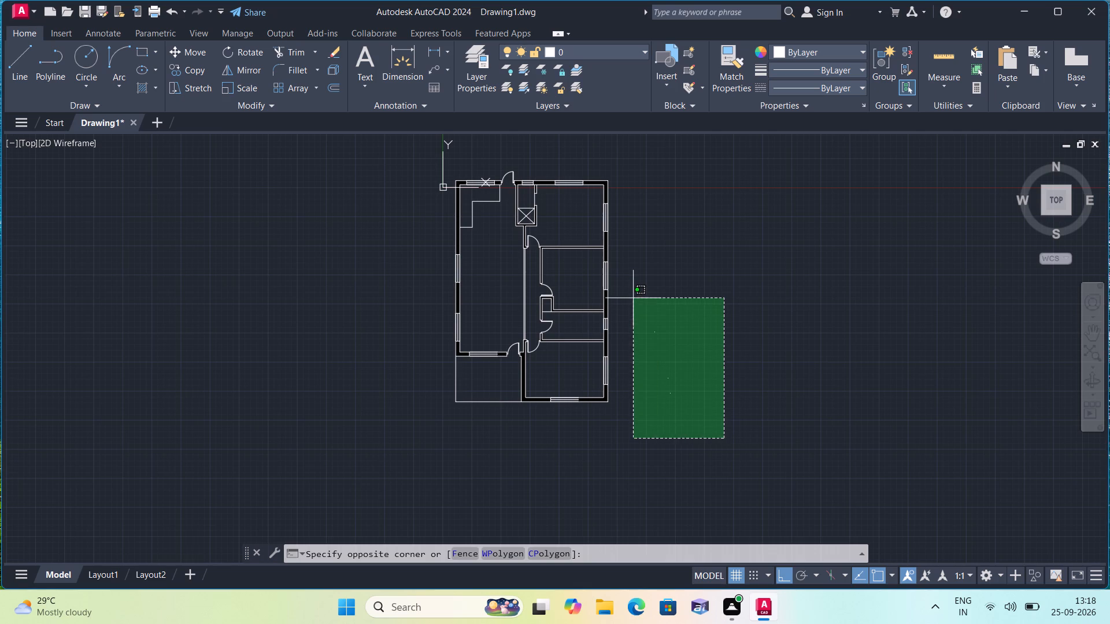
{"action": "left_click", "coordinate": [633, 298]}
{"action": "right_click", "coordinate": [722, 248]}
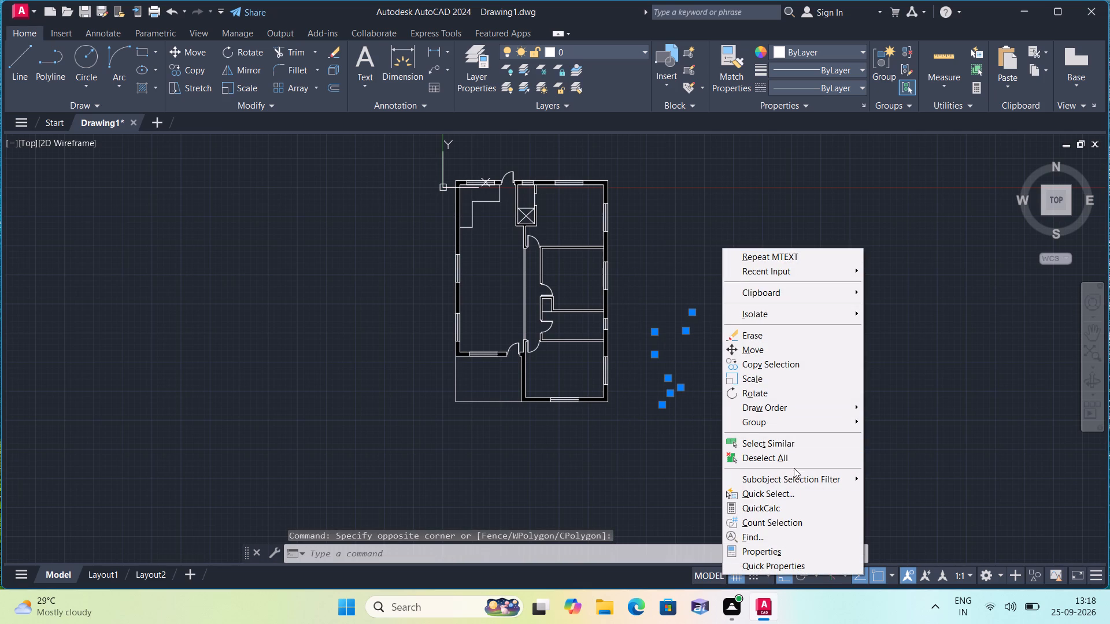
{"action": "left_click", "coordinate": [787, 550]}
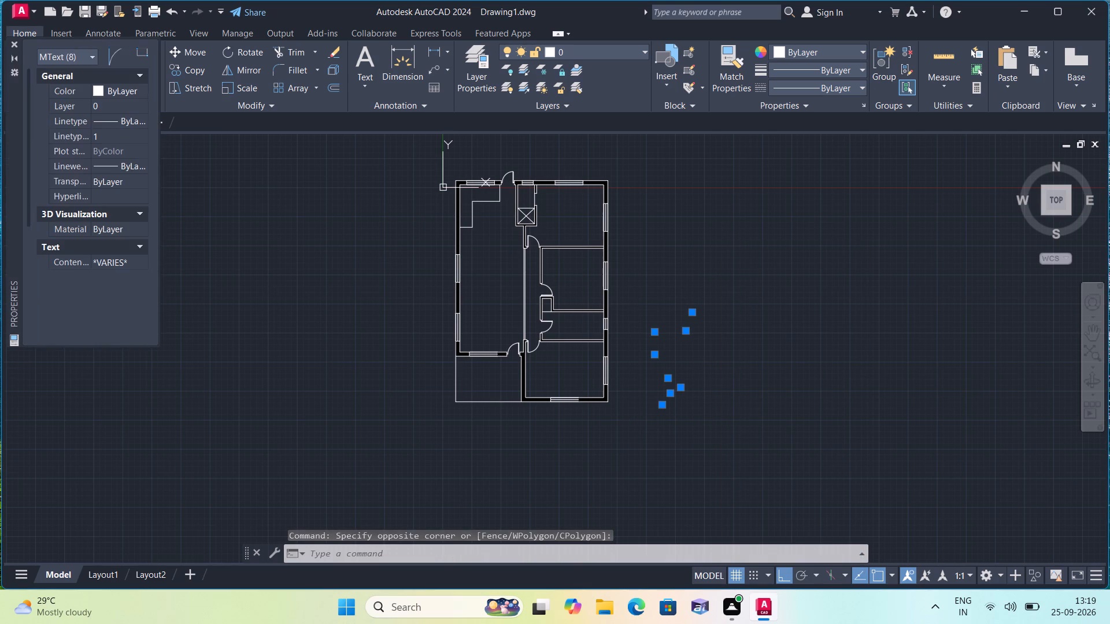
{"action": "scroll", "coordinate": [66, 302], "scroll_direction": "down", "scroll_amount": 2}
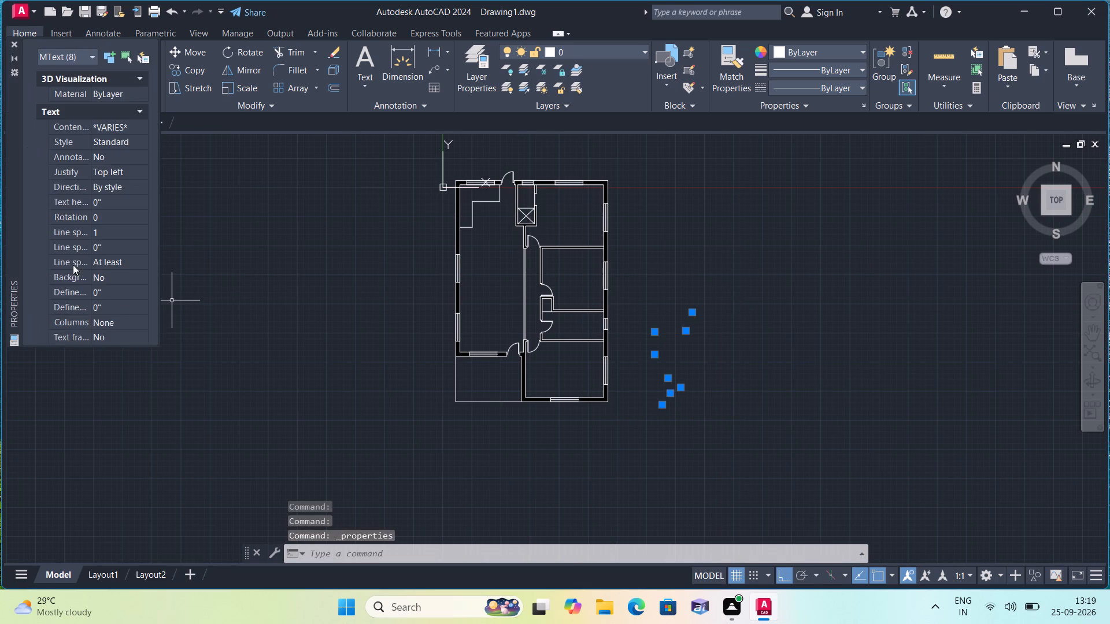
{"action": "left_click", "coordinate": [113, 207]}
{"action": "key", "text": "BackSpace"}
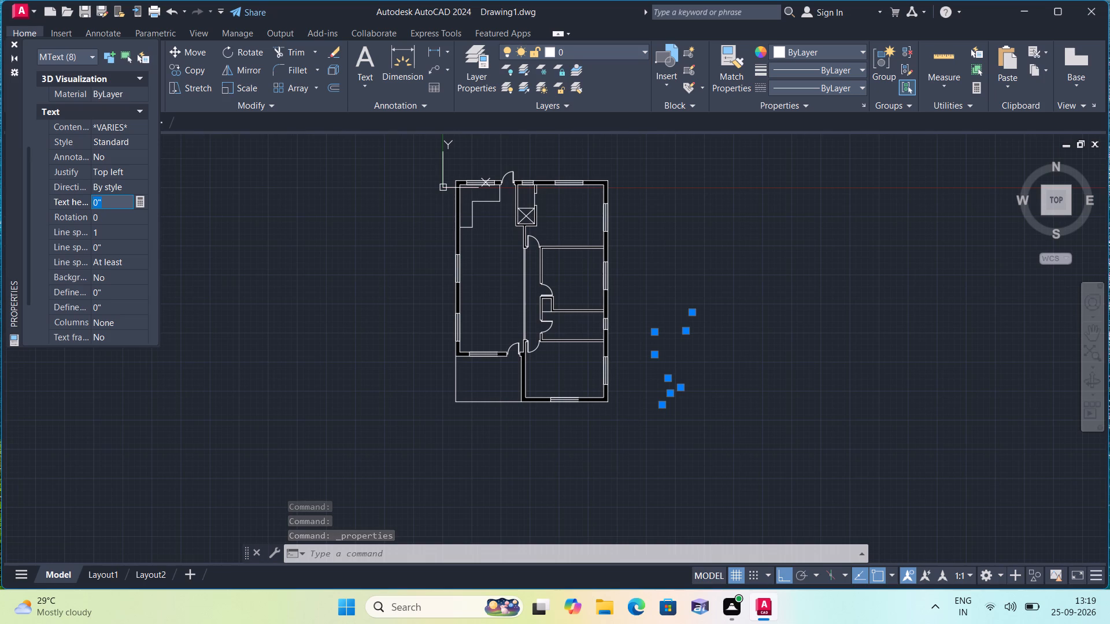
{"action": "type", "text": "6\""}
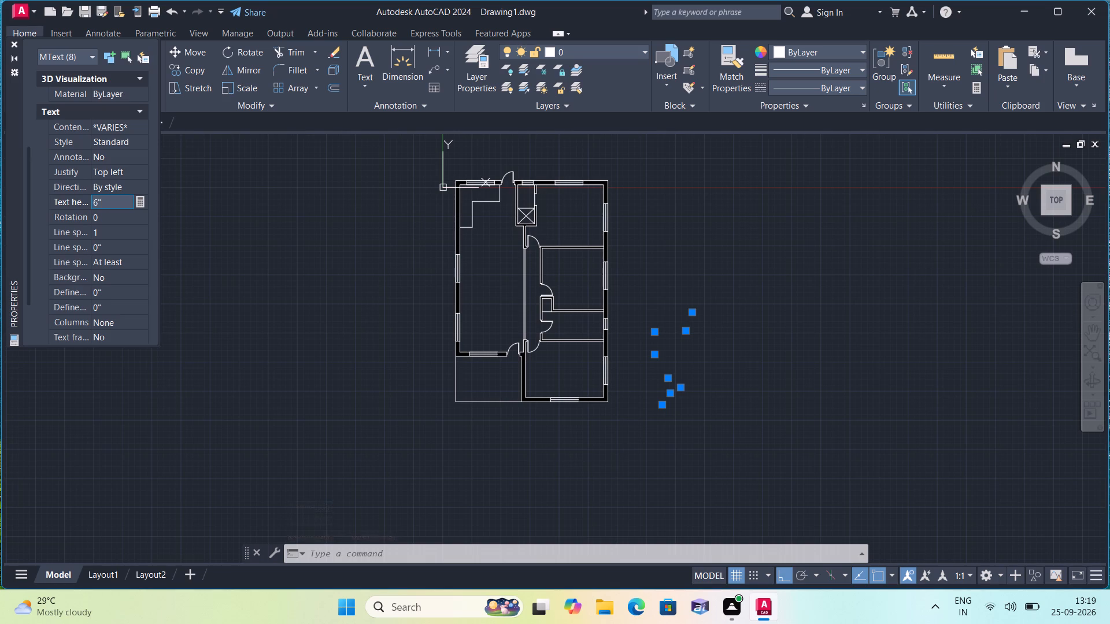
{"action": "left_click", "coordinate": [258, 261]}
{"action": "left_click", "coordinate": [13, 46]}
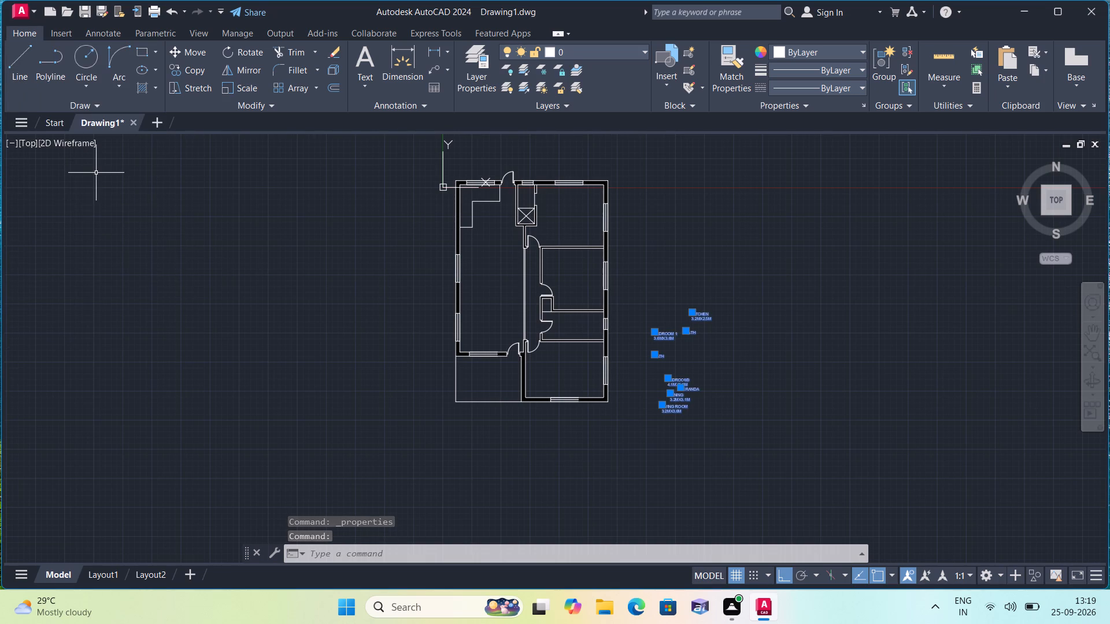
{"action": "scroll", "coordinate": [104, 194], "scroll_direction": "down", "scroll_amount": 1}
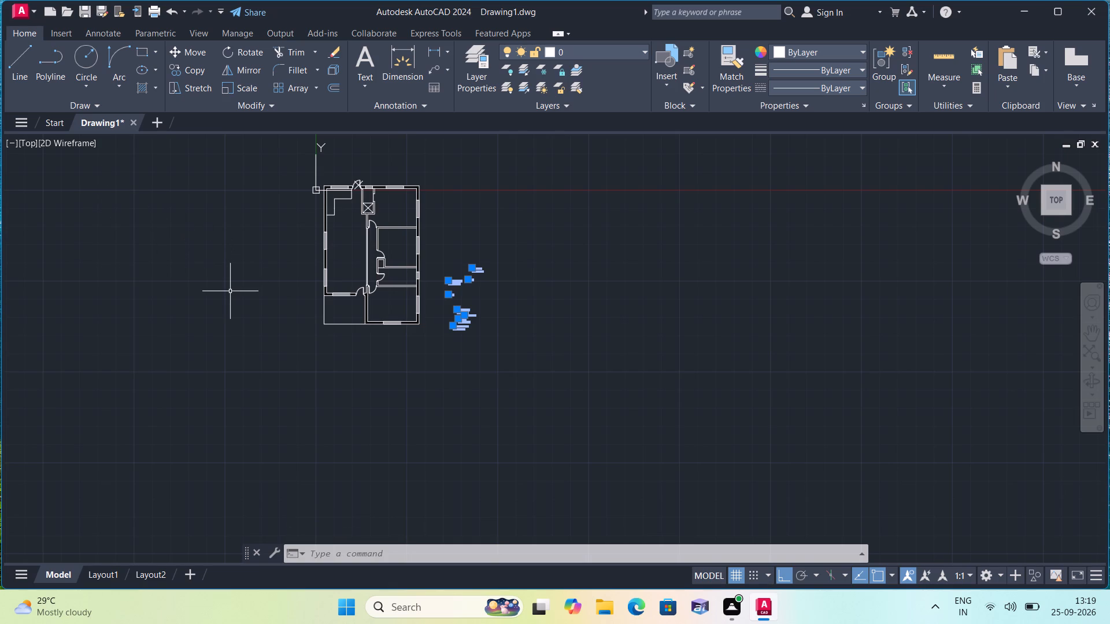
{"action": "key", "text": "Escape"}
Examine the resized room labels for legibility and compare their size with the rooms of the floor plan.
{"action": "scroll", "coordinate": [473, 320], "scroll_direction": "up", "scroll_amount": 2}
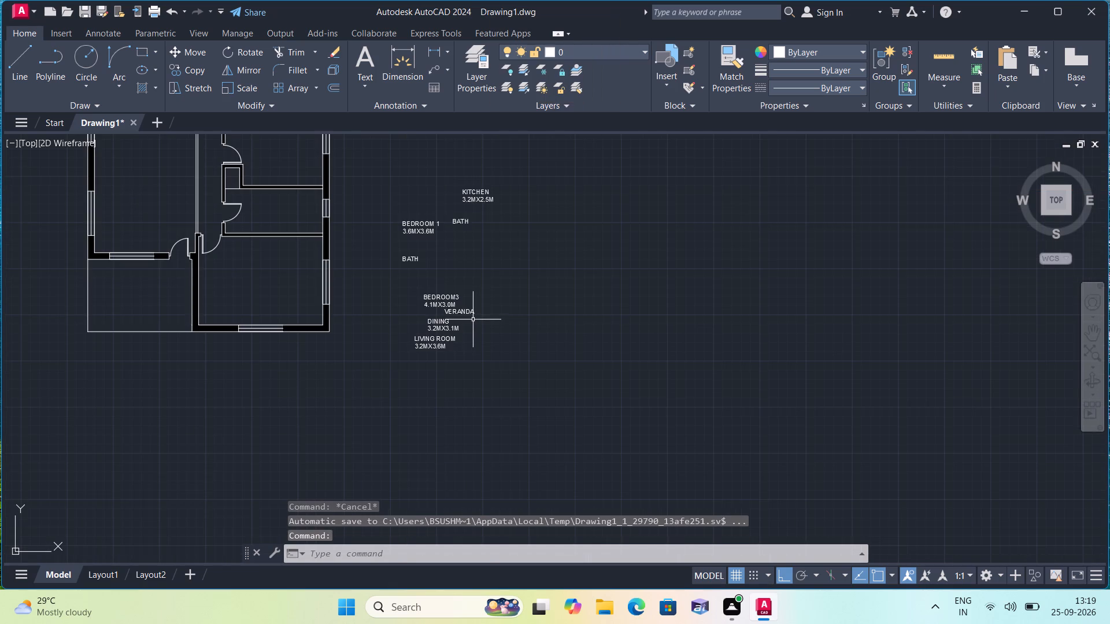
{"action": "middle_click_drag", "start_coordinate": [455, 329], "coordinate": [454, 397]}
{"action": "scroll", "coordinate": [449, 320], "scroll_direction": "up", "scroll_amount": 2}
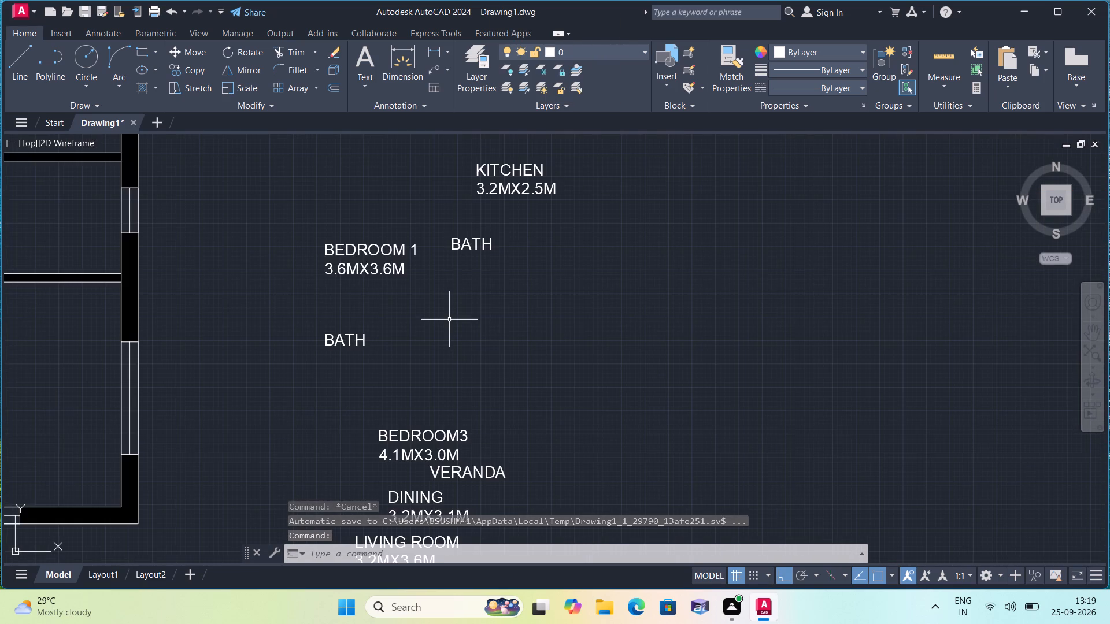
{"action": "scroll", "coordinate": [449, 320], "scroll_direction": "down", "scroll_amount": 2}
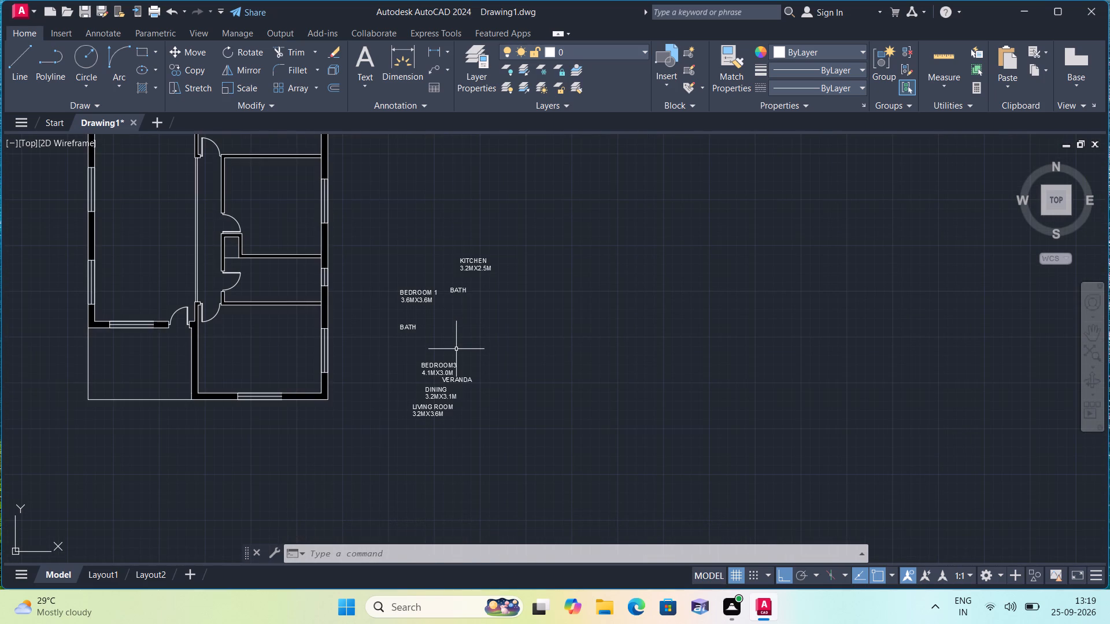
{"action": "scroll", "coordinate": [456, 349], "scroll_direction": "down", "scroll_amount": 1}
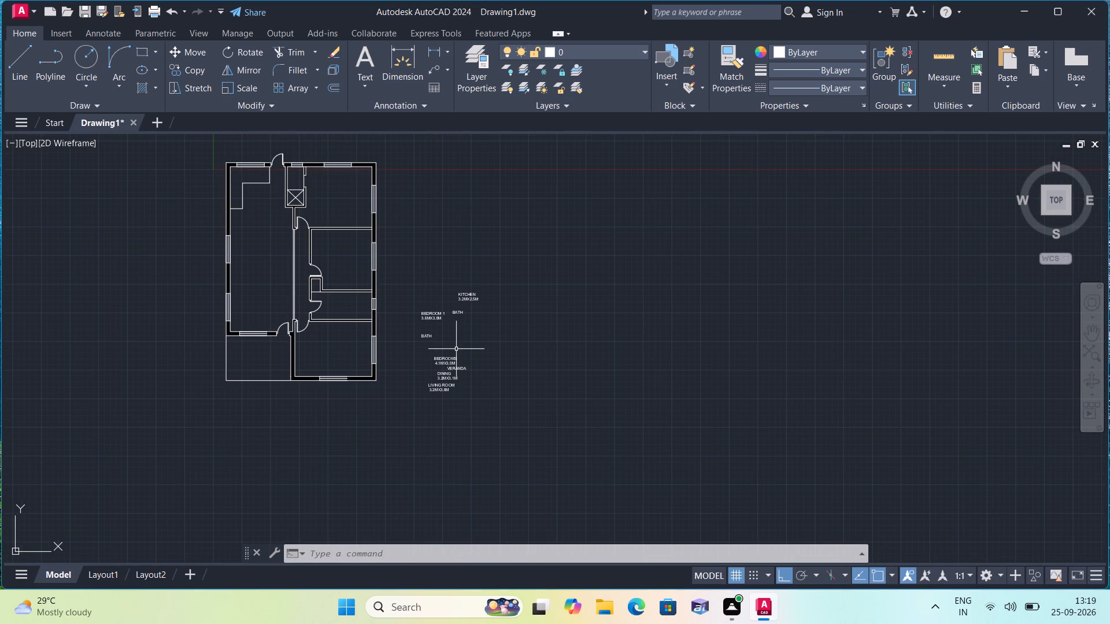
{"action": "scroll", "coordinate": [456, 349], "scroll_direction": "down", "scroll_amount": 2}
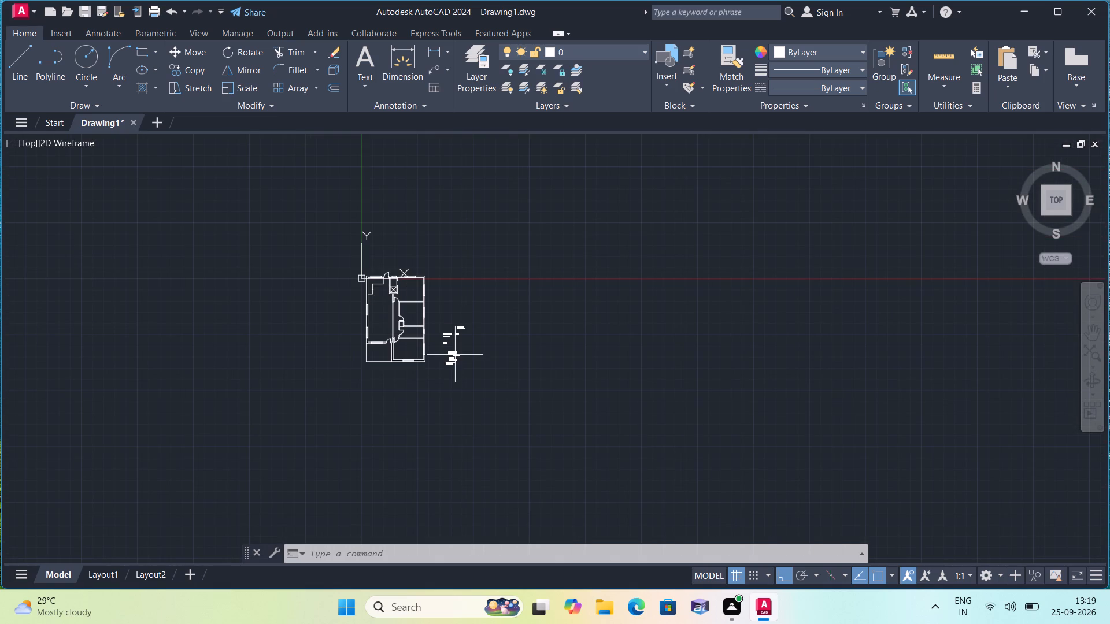
{"action": "scroll", "coordinate": [400, 360], "scroll_direction": "up", "scroll_amount": 3}
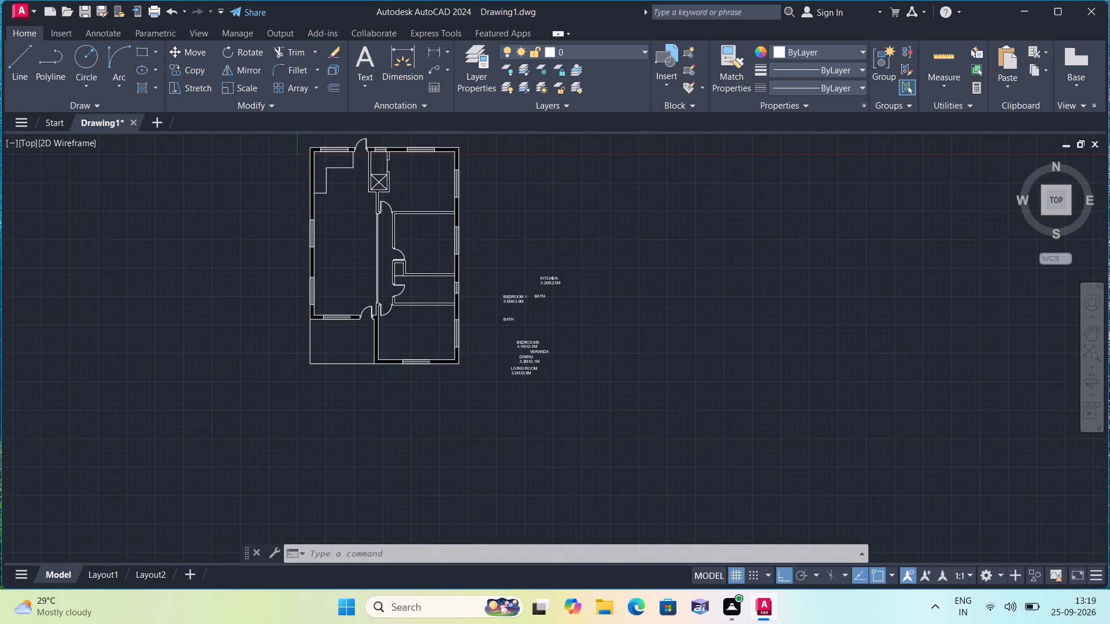
{"action": "middle_click_drag", "start_coordinate": [336, 393], "coordinate": [299, 437]}
{"action": "scroll", "coordinate": [335, 393], "scroll_direction": "down", "scroll_amount": 1}
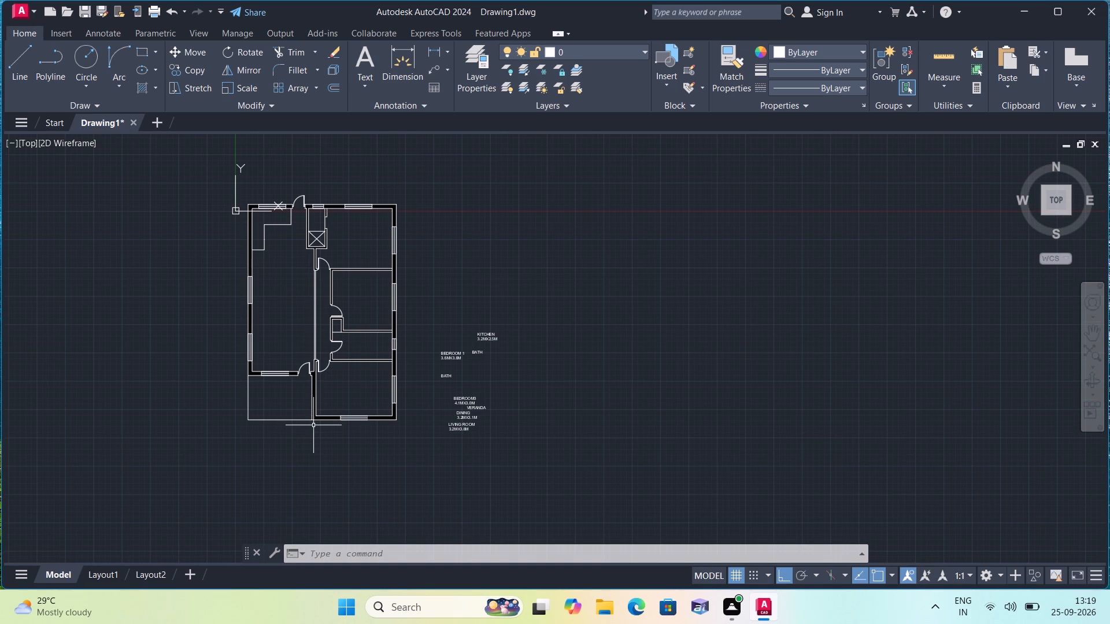
{"action": "scroll", "coordinate": [331, 422], "scroll_direction": "up", "scroll_amount": 3}
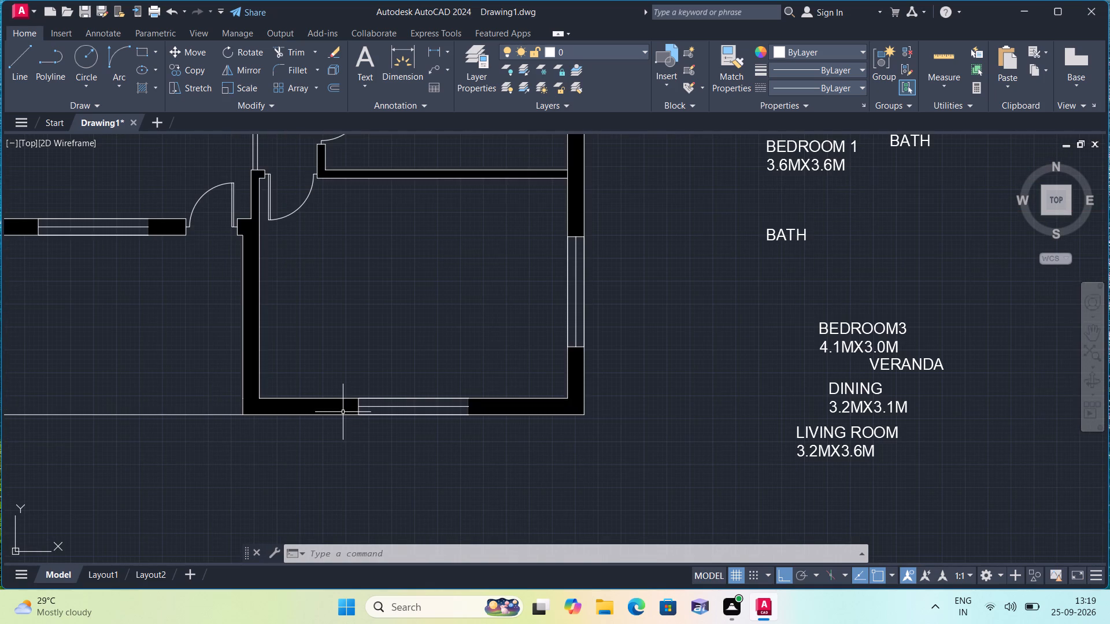
{"action": "scroll", "coordinate": [349, 434], "scroll_direction": "down", "scroll_amount": 1}
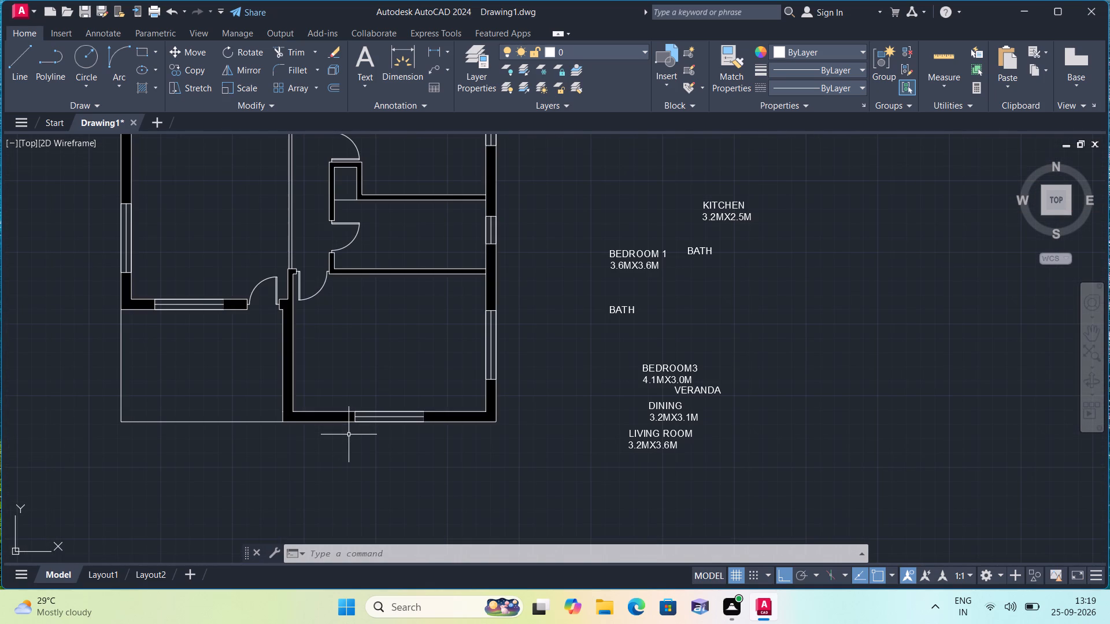
{"action": "scroll", "coordinate": [349, 434], "scroll_direction": "down", "scroll_amount": 1}
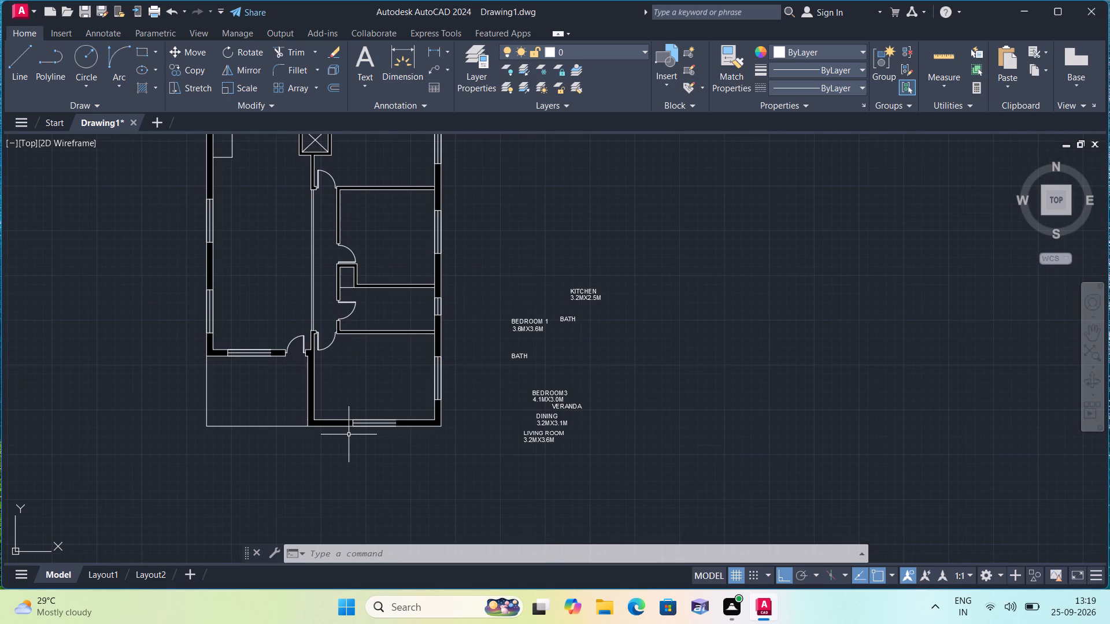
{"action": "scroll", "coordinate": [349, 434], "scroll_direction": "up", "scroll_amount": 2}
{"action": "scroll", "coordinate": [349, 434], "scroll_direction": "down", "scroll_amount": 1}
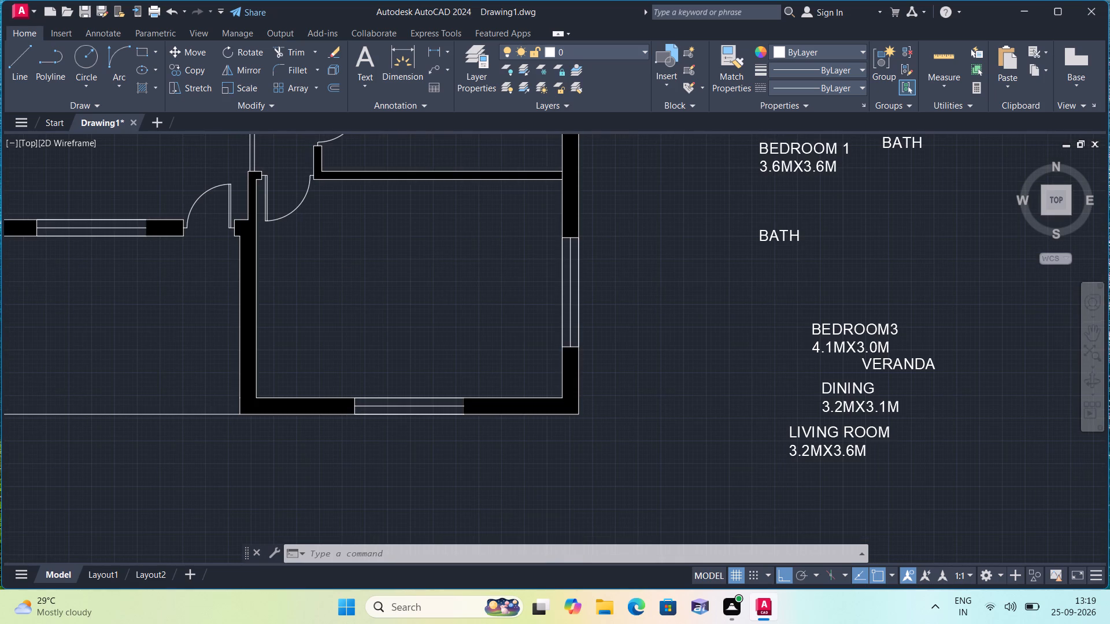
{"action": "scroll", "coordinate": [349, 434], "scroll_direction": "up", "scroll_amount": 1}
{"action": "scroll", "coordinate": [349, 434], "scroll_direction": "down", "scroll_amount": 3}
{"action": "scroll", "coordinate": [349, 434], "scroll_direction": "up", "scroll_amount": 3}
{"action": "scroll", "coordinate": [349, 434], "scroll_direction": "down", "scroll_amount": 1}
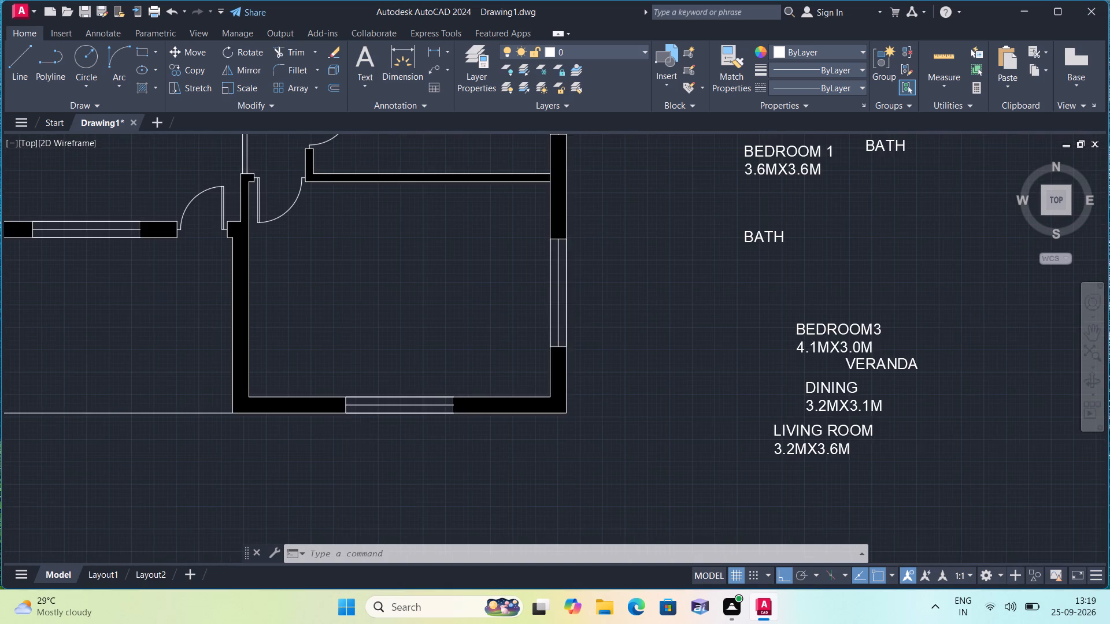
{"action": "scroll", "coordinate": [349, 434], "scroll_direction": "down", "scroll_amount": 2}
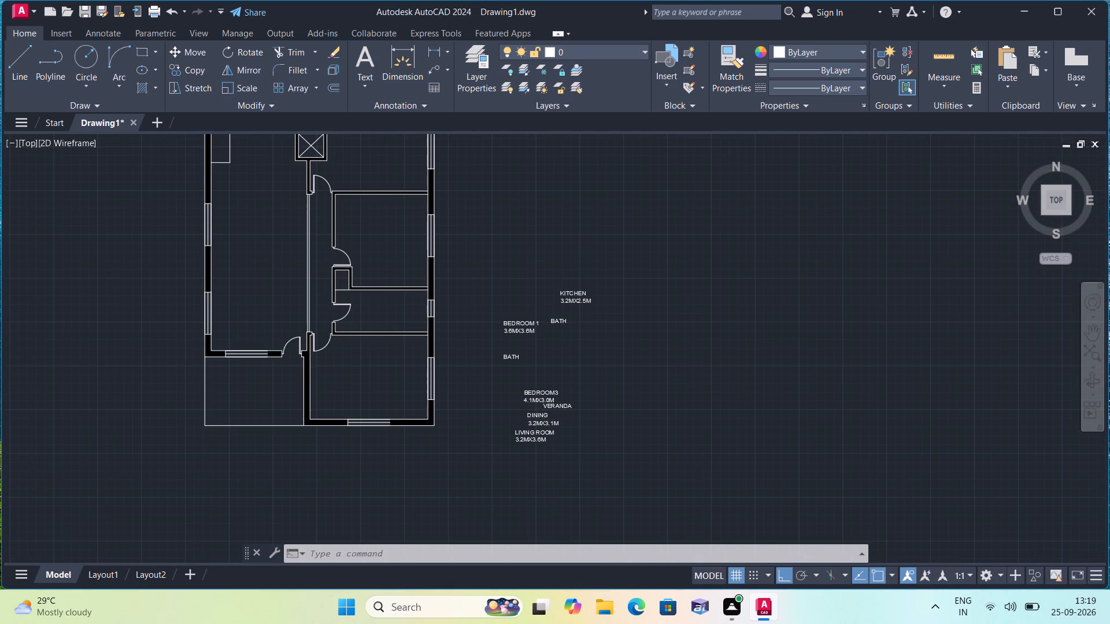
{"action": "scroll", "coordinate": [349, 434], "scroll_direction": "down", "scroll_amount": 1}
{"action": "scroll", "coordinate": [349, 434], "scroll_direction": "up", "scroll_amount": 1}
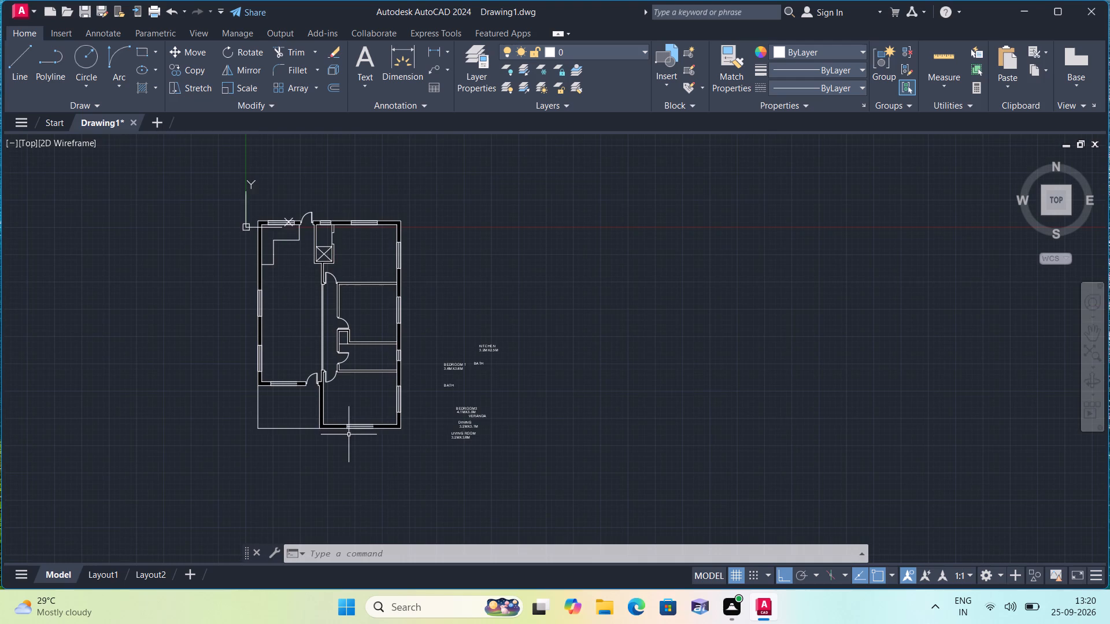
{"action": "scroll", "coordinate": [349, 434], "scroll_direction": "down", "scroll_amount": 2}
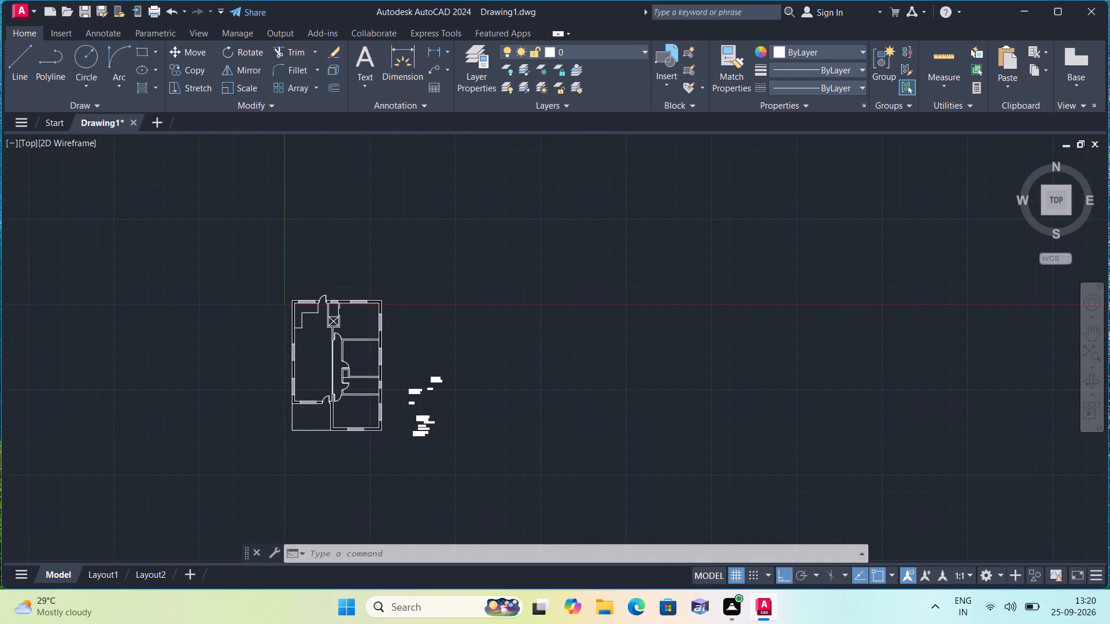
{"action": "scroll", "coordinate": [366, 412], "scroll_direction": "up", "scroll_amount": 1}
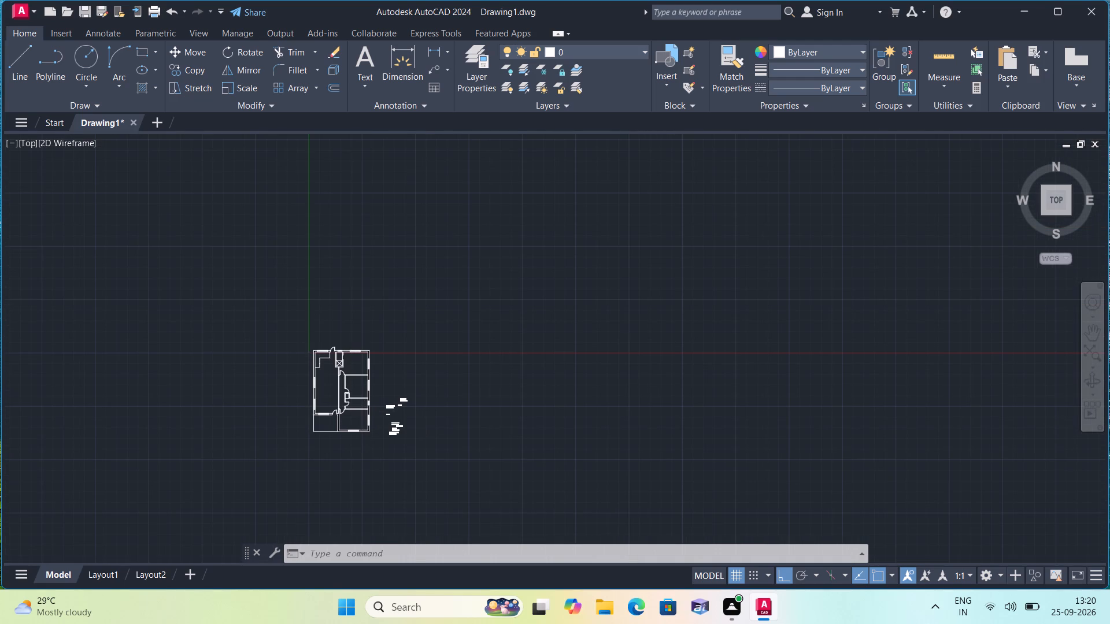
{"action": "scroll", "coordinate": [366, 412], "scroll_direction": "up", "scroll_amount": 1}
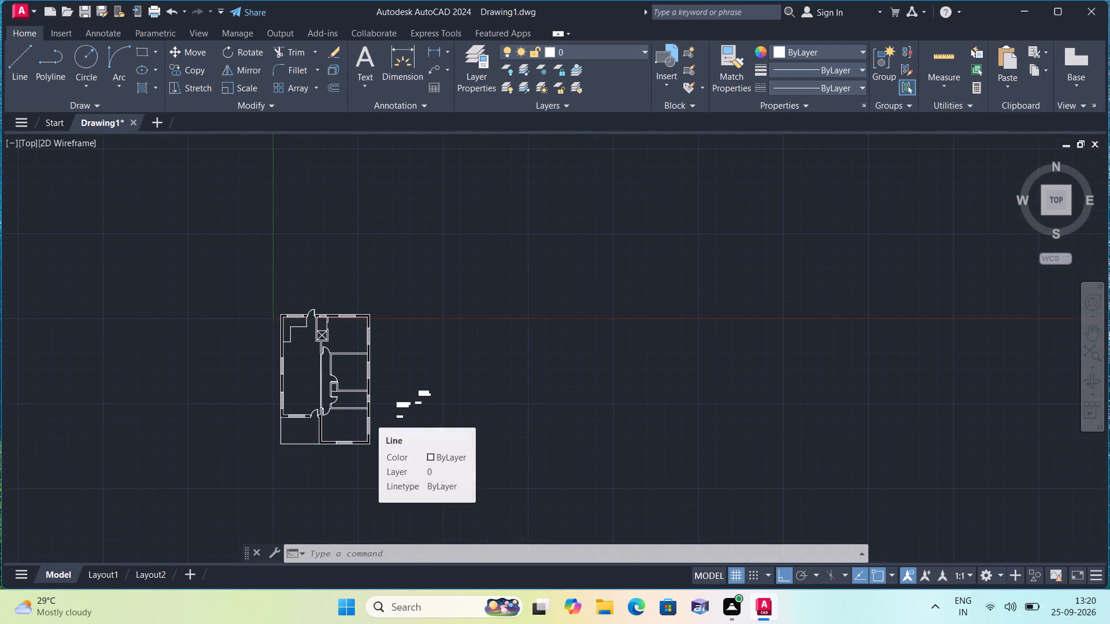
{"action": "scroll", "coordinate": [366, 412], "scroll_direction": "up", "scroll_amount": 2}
Turn Ortho off and move the KITCHEN label into the plan's north-west corner, just inside the L-shaped counter.
{"action": "middle_click_drag", "start_coordinate": [355, 425], "coordinate": [350, 392]}
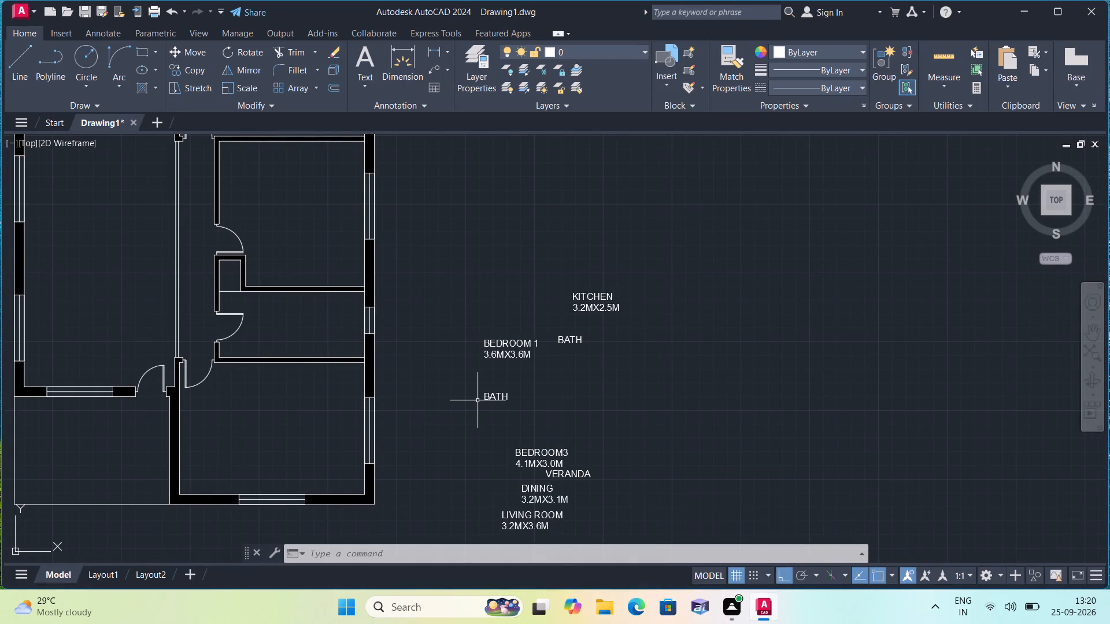
{"action": "scroll", "coordinate": [474, 407], "scroll_direction": "down", "scroll_amount": 1}
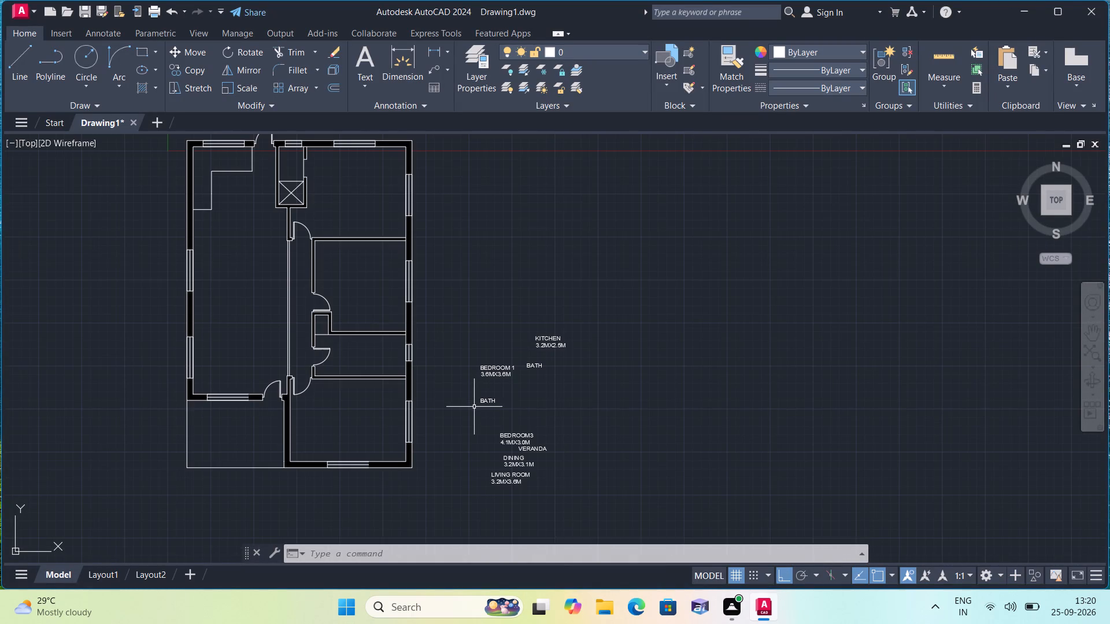
{"action": "middle_click_drag", "start_coordinate": [476, 408], "coordinate": [593, 477]}
{"action": "scroll", "coordinate": [559, 452], "scroll_direction": "up", "scroll_amount": 1}
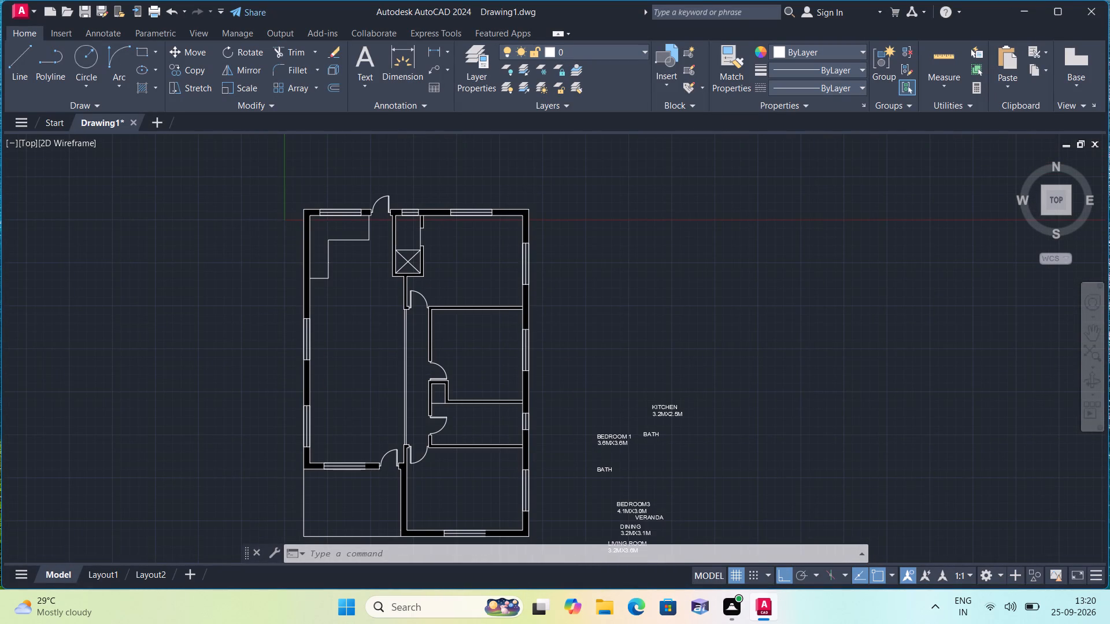
{"action": "middle_click_drag", "start_coordinate": [576, 421], "coordinate": [578, 451]}
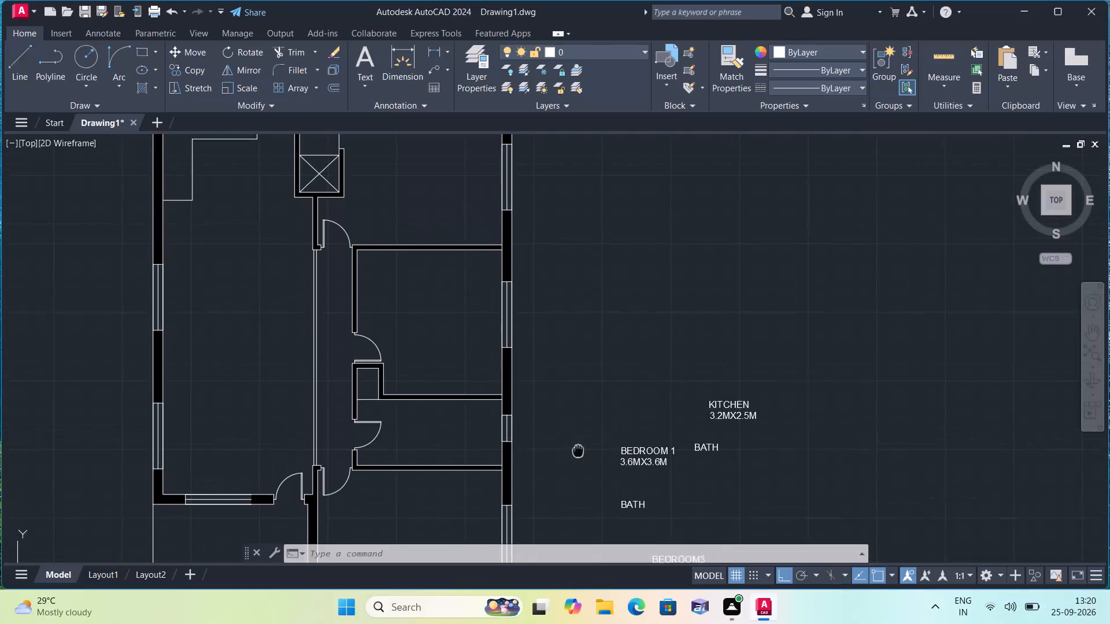
{"action": "scroll", "coordinate": [647, 440], "scroll_direction": "up", "scroll_amount": 1}
{"action": "left_click", "coordinate": [790, 400]}
{"action": "left_click", "coordinate": [749, 391]}
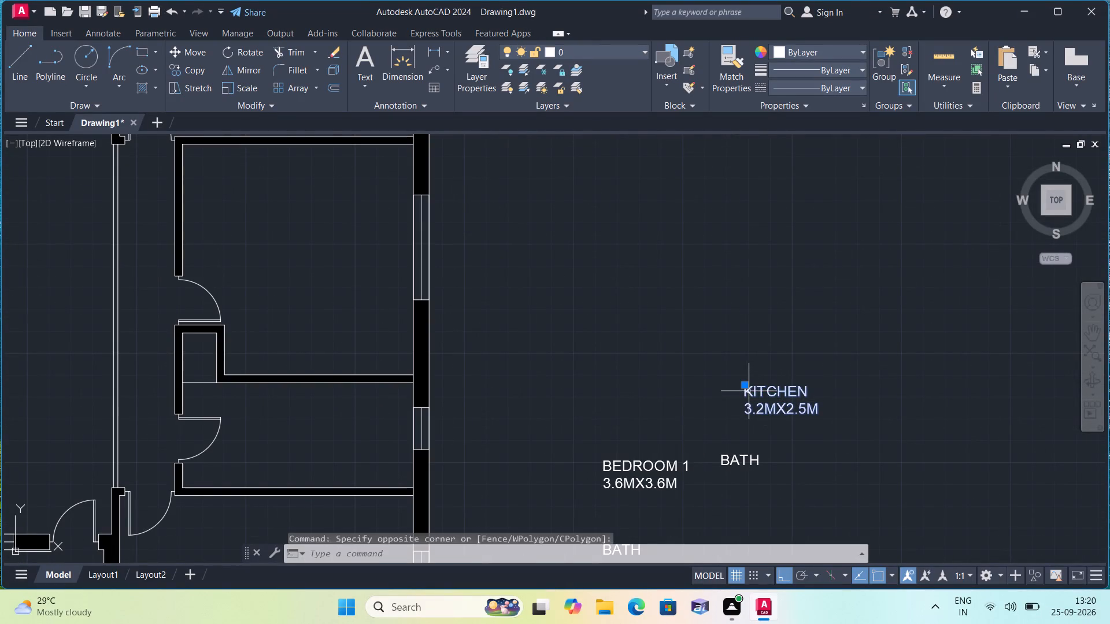
{"action": "left_click", "coordinate": [746, 386]}
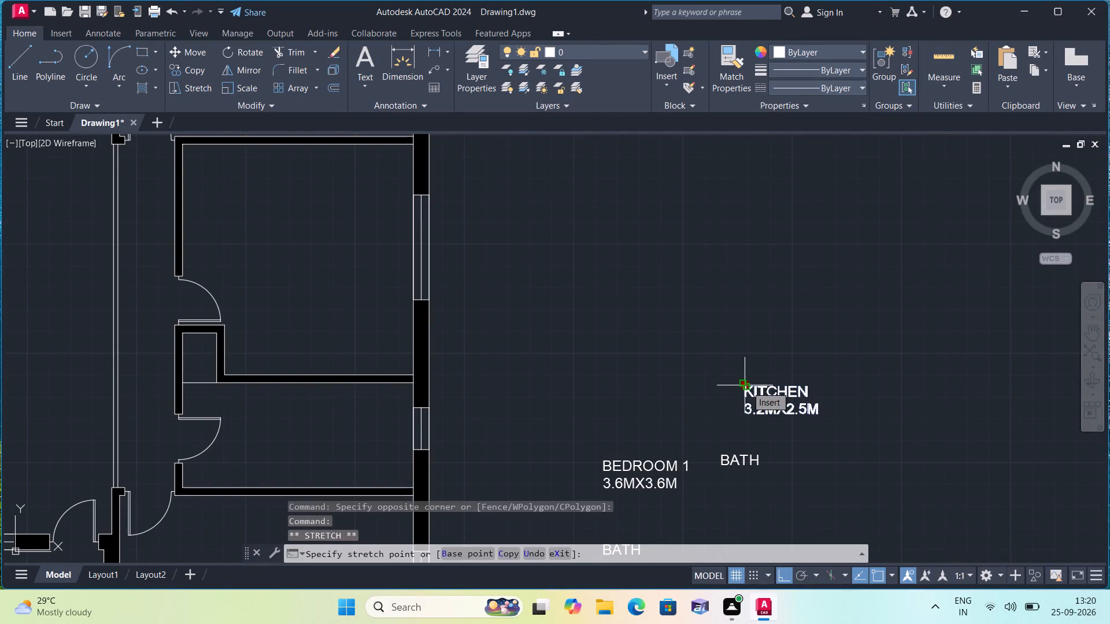
{"action": "key", "text": "F8"}
{"action": "scroll", "coordinate": [669, 365], "scroll_direction": "down", "scroll_amount": 1}
{"action": "scroll", "coordinate": [441, 300], "scroll_direction": "down", "scroll_amount": 1}
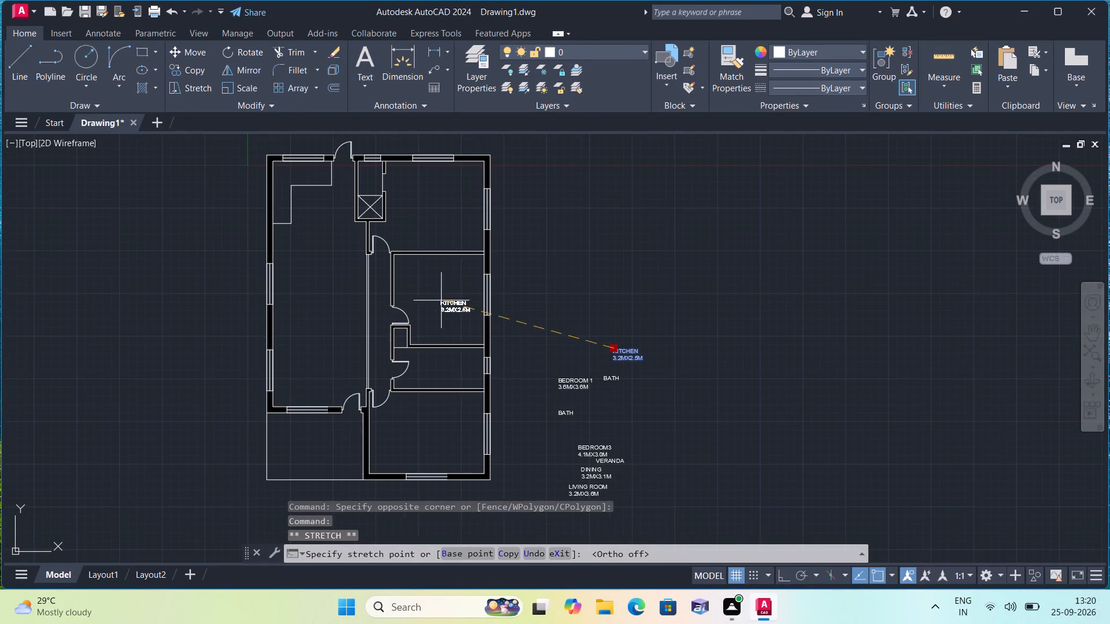
{"action": "middle_click_drag", "start_coordinate": [469, 321], "coordinate": [524, 429]}
{"action": "scroll", "coordinate": [387, 303], "scroll_direction": "up", "scroll_amount": 3}
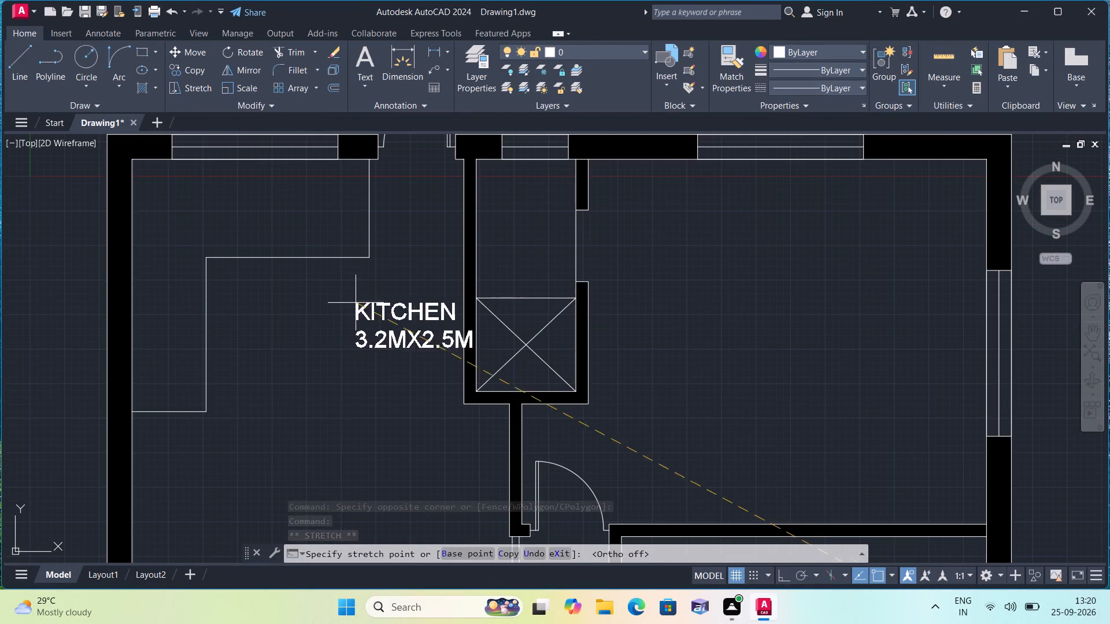
{"action": "left_click", "coordinate": [249, 292]}
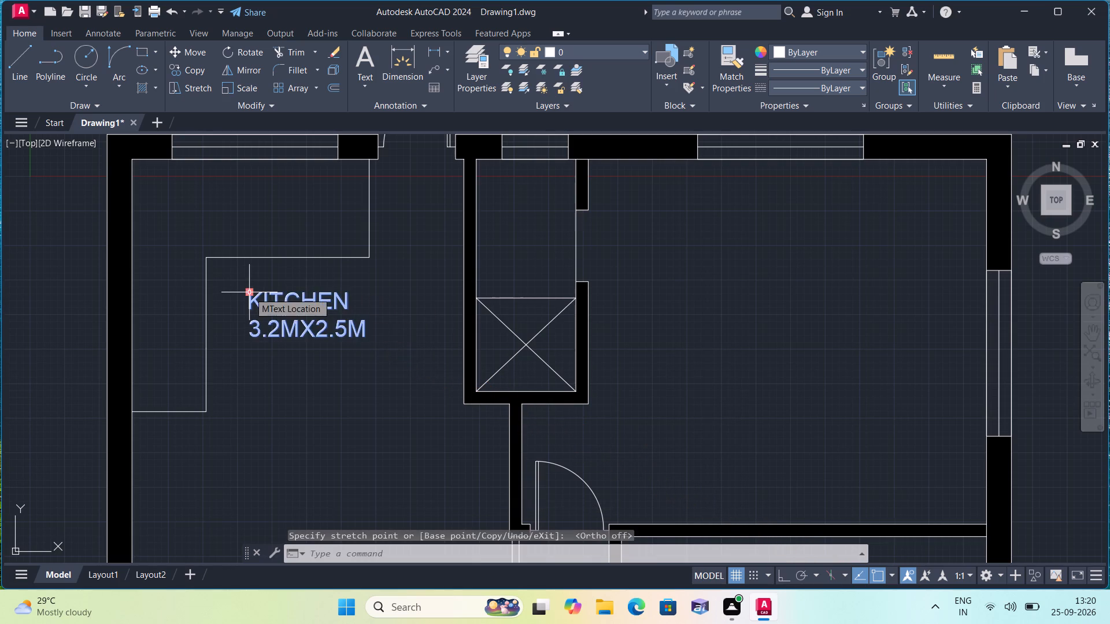
Move the BEDROOM 1 label into the north-east room, just east of the crossed shaft.
{"action": "scroll", "coordinate": [251, 295], "scroll_direction": "down", "scroll_amount": 3}
{"action": "middle_click_drag", "start_coordinate": [524, 384], "coordinate": [543, 332]}
{"action": "scroll", "coordinate": [526, 376], "scroll_direction": "down", "scroll_amount": 1}
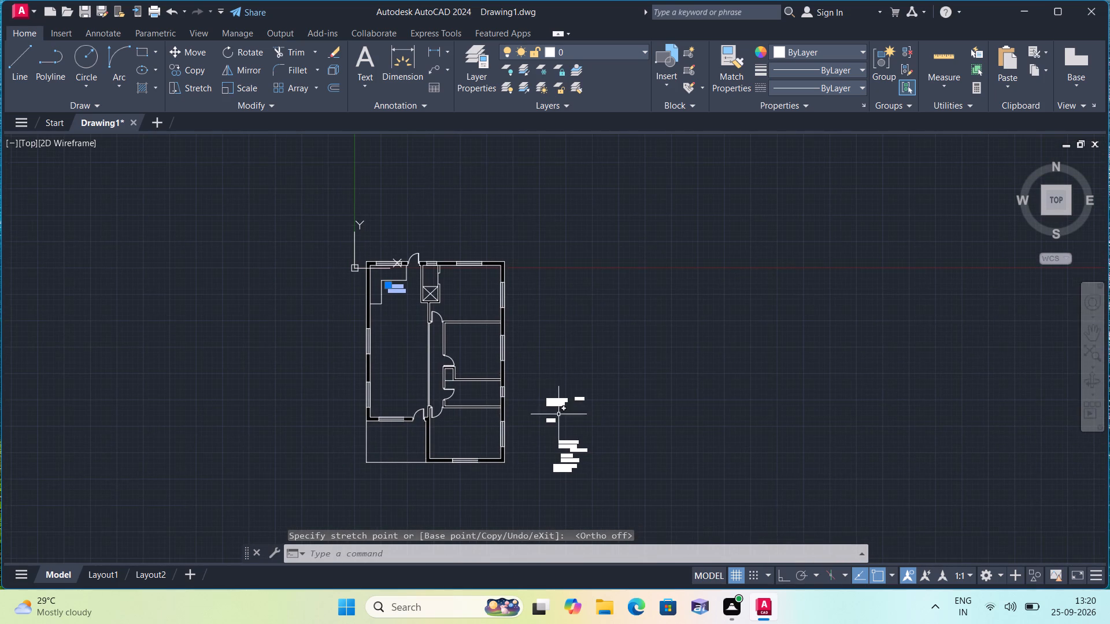
{"action": "scroll", "coordinate": [551, 403], "scroll_direction": "up", "scroll_amount": 3}
{"action": "left_click", "coordinate": [551, 401]}
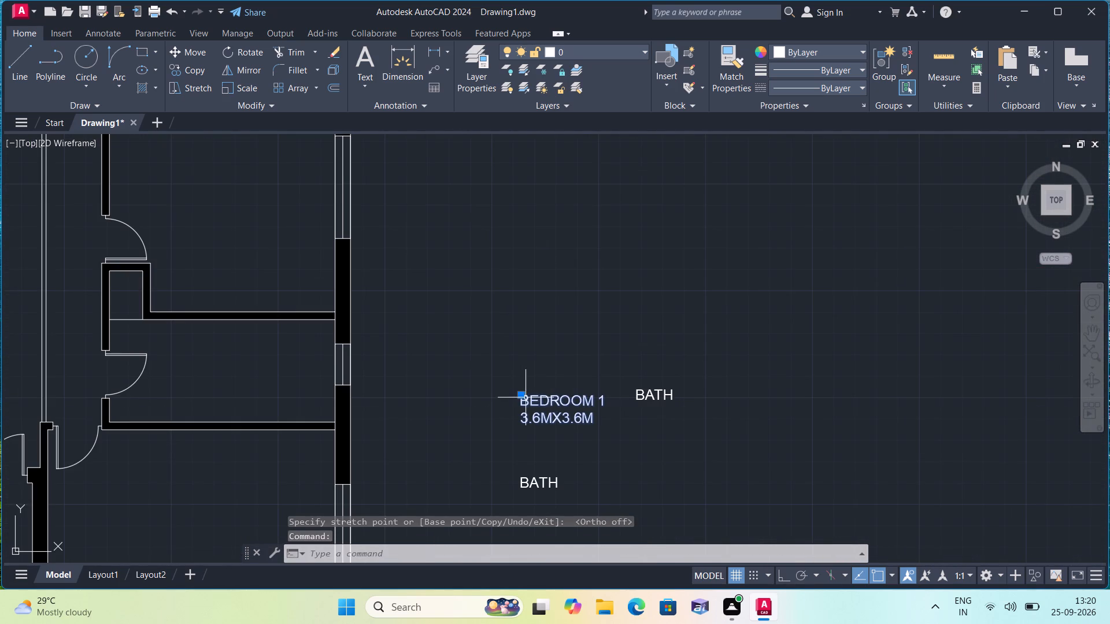
{"action": "left_click", "coordinate": [524, 395]}
{"action": "scroll", "coordinate": [490, 379], "scroll_direction": "down", "scroll_amount": 2}
{"action": "scroll", "coordinate": [386, 305], "scroll_direction": "down", "scroll_amount": 1}
{"action": "middle_click_drag", "start_coordinate": [386, 305], "coordinate": [467, 400]}
{"action": "scroll", "coordinate": [468, 400], "scroll_direction": "up", "scroll_amount": 1}
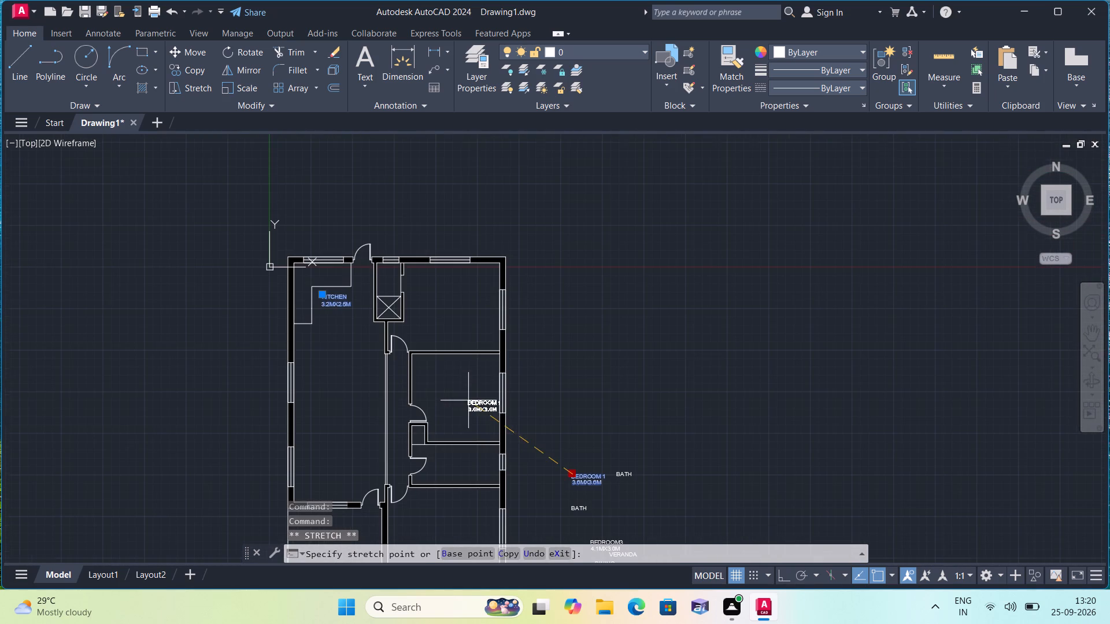
{"action": "scroll", "coordinate": [438, 317], "scroll_direction": "up", "scroll_amount": 2}
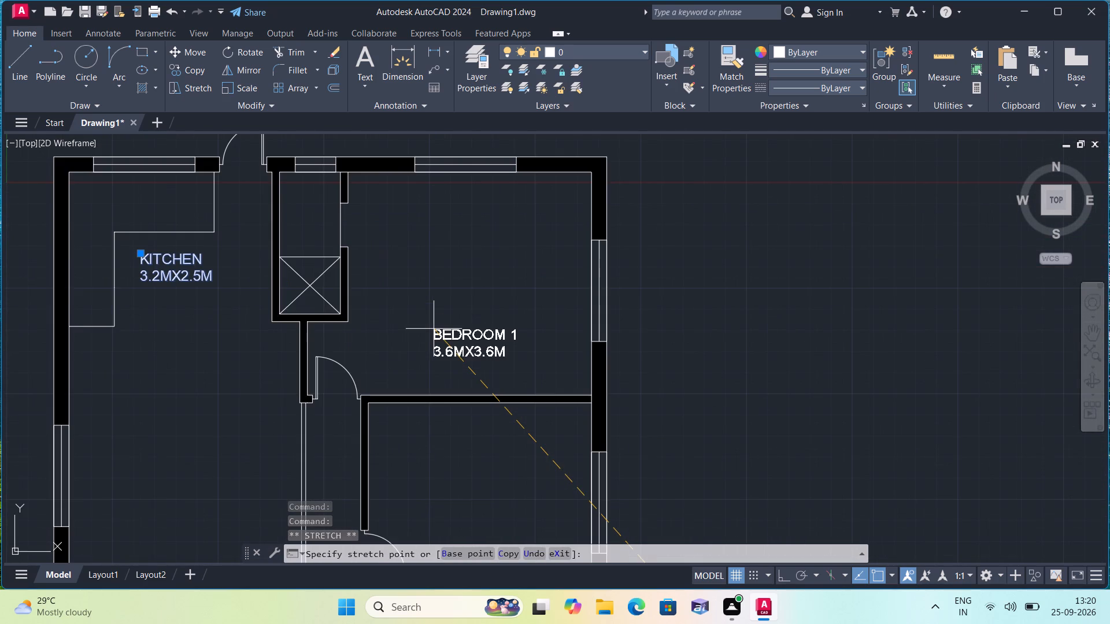
{"action": "left_click", "coordinate": [387, 285]}
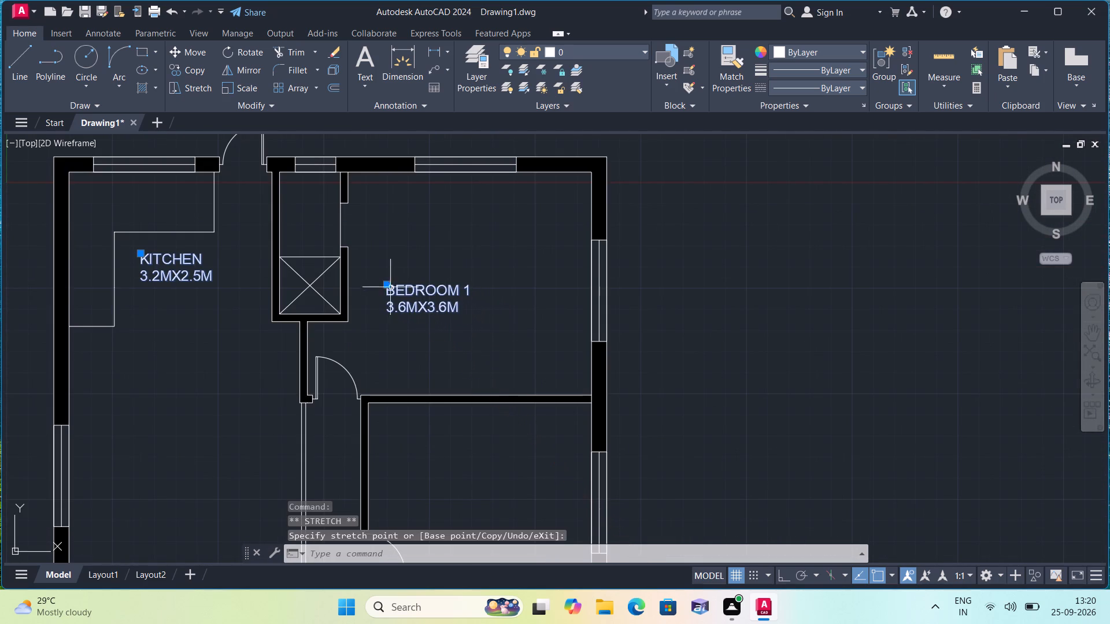
Move the more easterly of the two BATH labels into the narrow room directly north of the south-east room.
{"action": "scroll", "coordinate": [586, 414], "scroll_direction": "down", "scroll_amount": 1}
{"action": "middle_click_drag", "start_coordinate": [708, 486], "coordinate": [677, 378]}
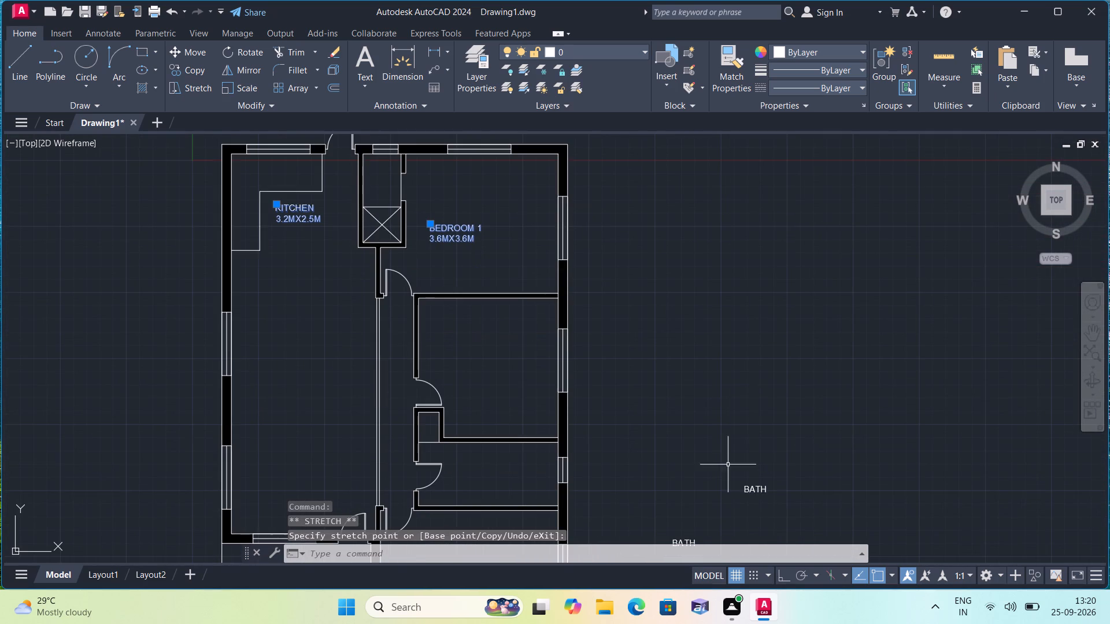
{"action": "left_click", "coordinate": [752, 496]}
{"action": "left_click", "coordinate": [750, 492]}
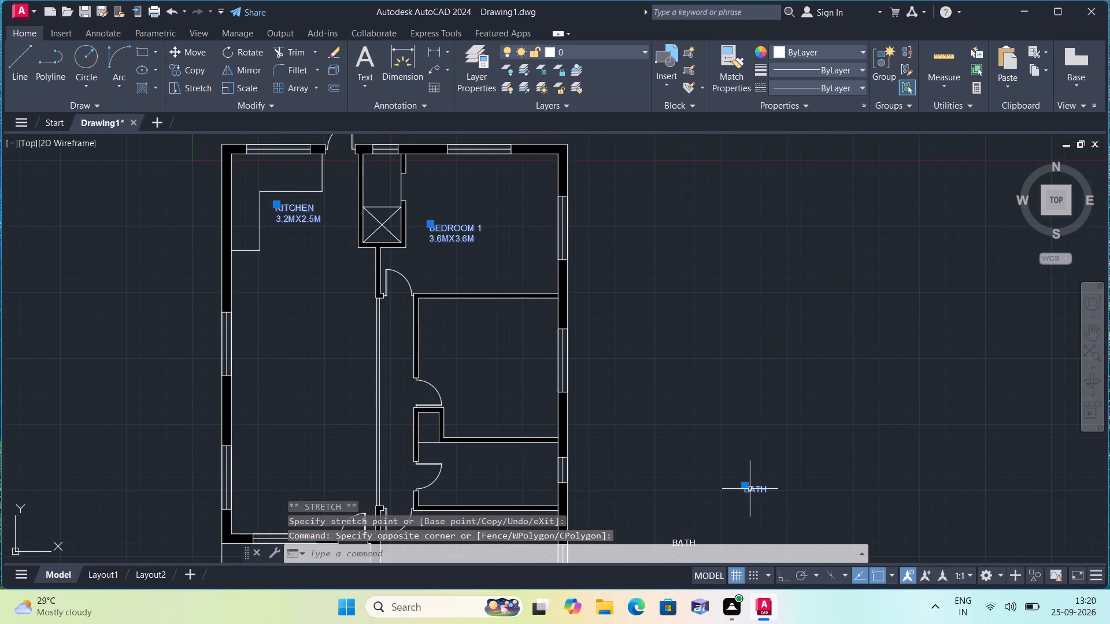
{"action": "left_click", "coordinate": [746, 485]}
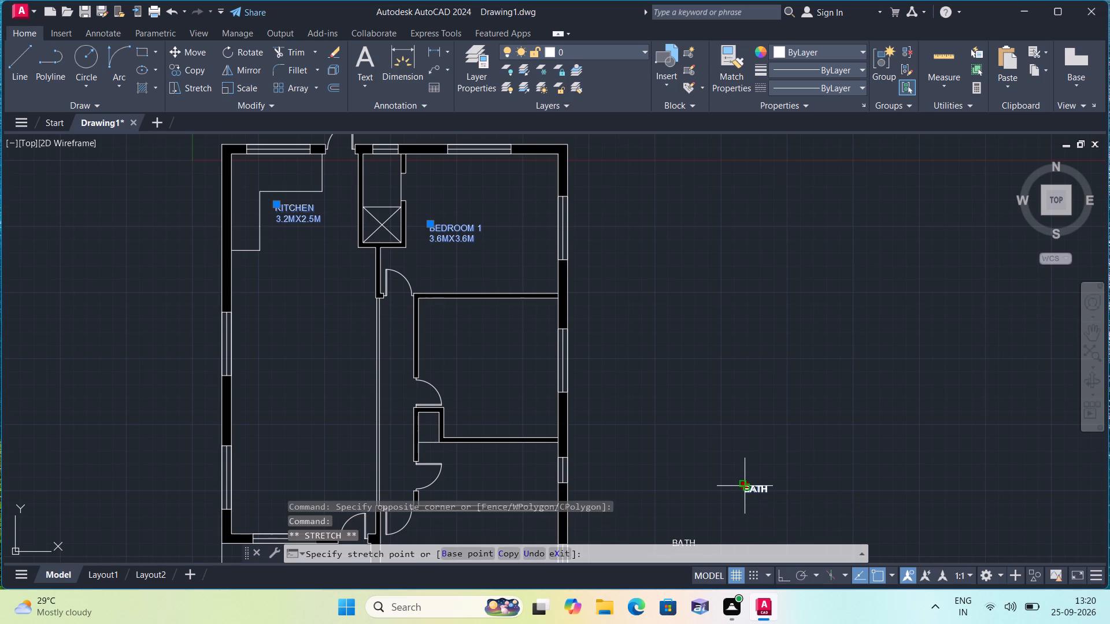
{"action": "scroll", "coordinate": [658, 496], "scroll_direction": "down", "scroll_amount": 1}
{"action": "middle_click_drag", "start_coordinate": [652, 491], "coordinate": [649, 369]}
{"action": "scroll", "coordinate": [647, 382], "scroll_direction": "down", "scroll_amount": 1}
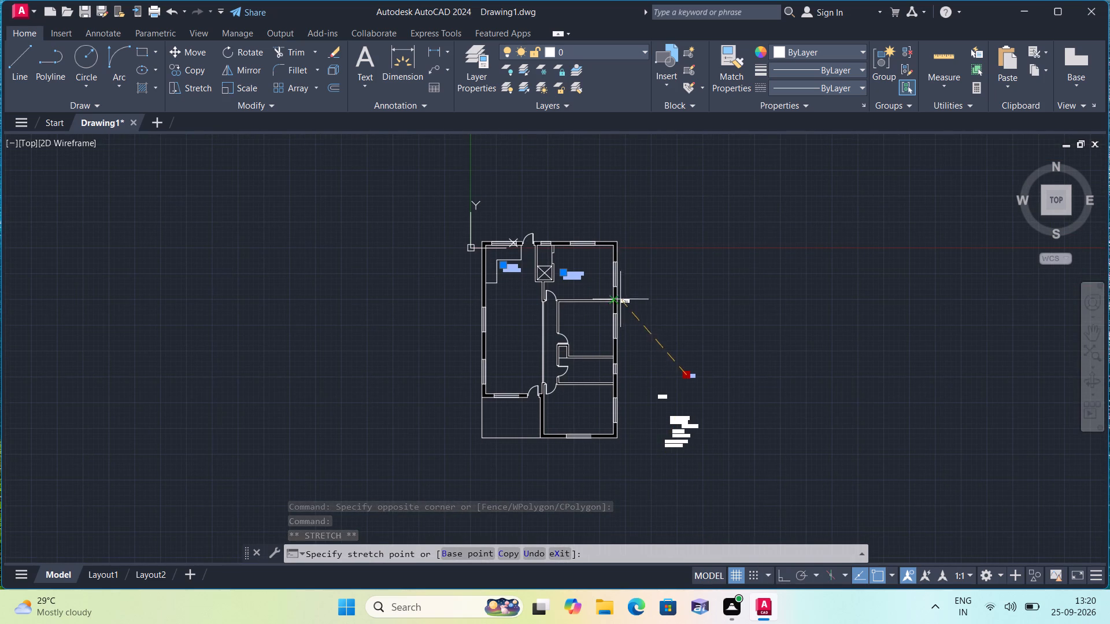
{"action": "scroll", "coordinate": [553, 274], "scroll_direction": "up", "scroll_amount": 2}
{"action": "middle_click_drag", "start_coordinate": [612, 506], "coordinate": [609, 492]}
{"action": "scroll", "coordinate": [609, 492], "scroll_direction": "up", "scroll_amount": 1}
{"action": "left_click", "coordinate": [624, 467]}
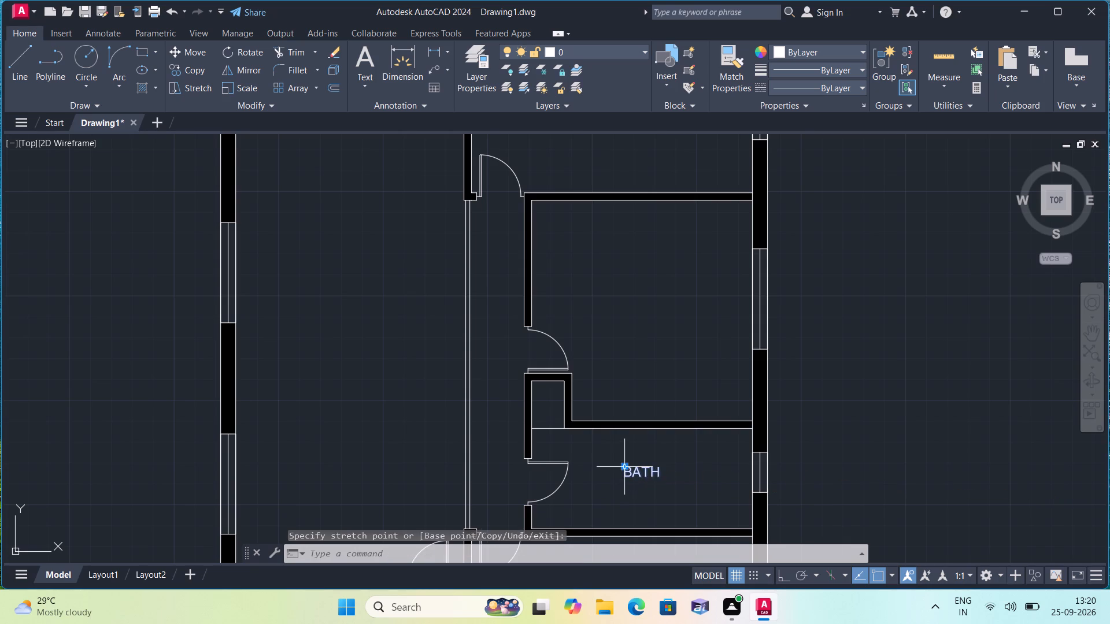
Move the BEDROOM3 label into the south-east room, above its south window.
{"action": "middle_click_drag", "start_coordinate": [583, 379], "coordinate": [575, 339]}
{"action": "scroll", "coordinate": [580, 358], "scroll_direction": "down", "scroll_amount": 2}
{"action": "scroll", "coordinate": [688, 400], "scroll_direction": "up", "scroll_amount": 1}
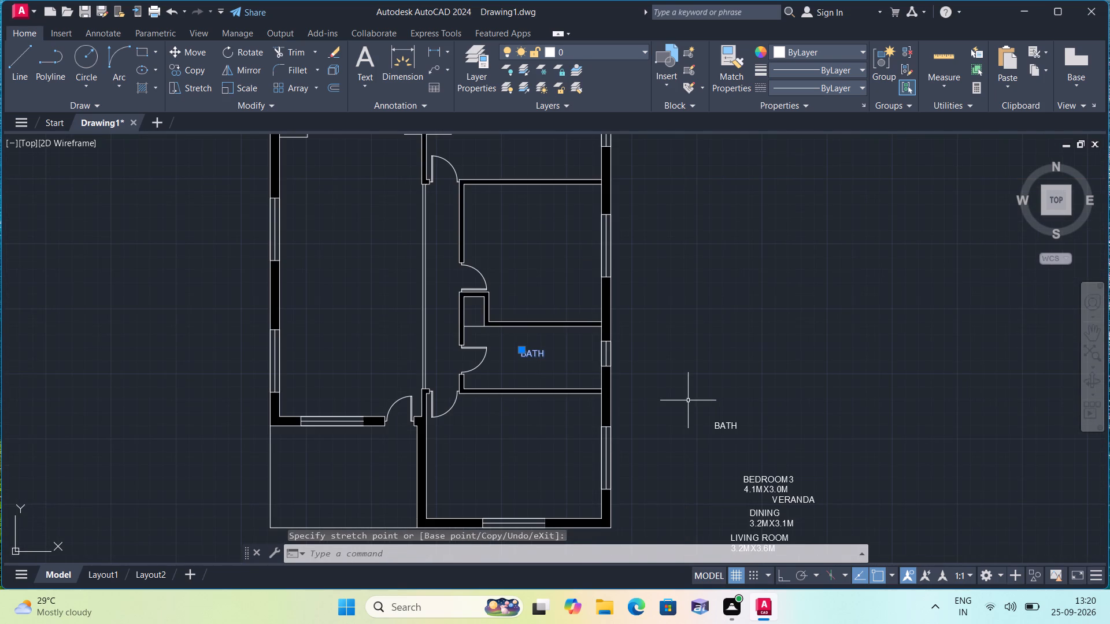
{"action": "scroll", "coordinate": [730, 441], "scroll_direction": "up", "scroll_amount": 1}
{"action": "scroll", "coordinate": [725, 426], "scroll_direction": "down", "scroll_amount": 1}
{"action": "left_click", "coordinate": [761, 474]}
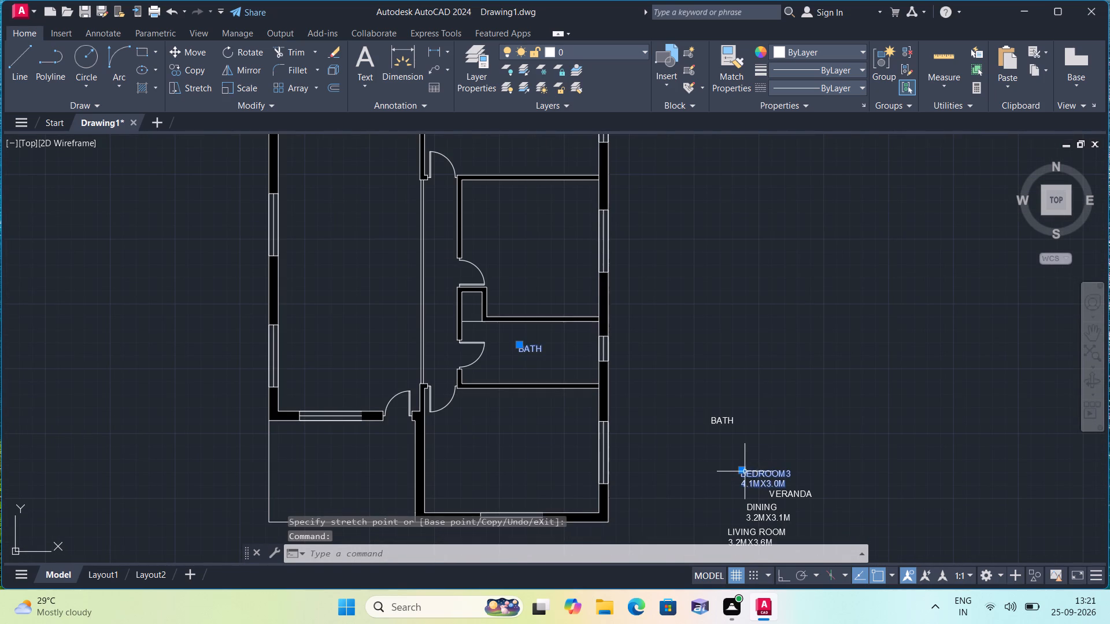
{"action": "left_click", "coordinate": [745, 470]}
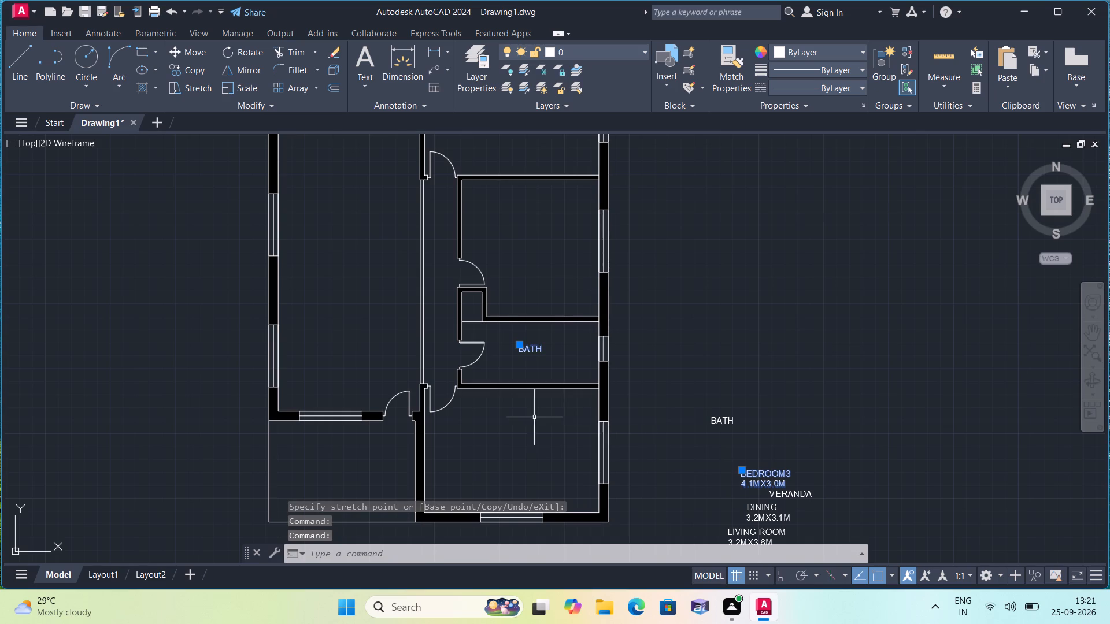
{"action": "left_click", "coordinate": [739, 467]}
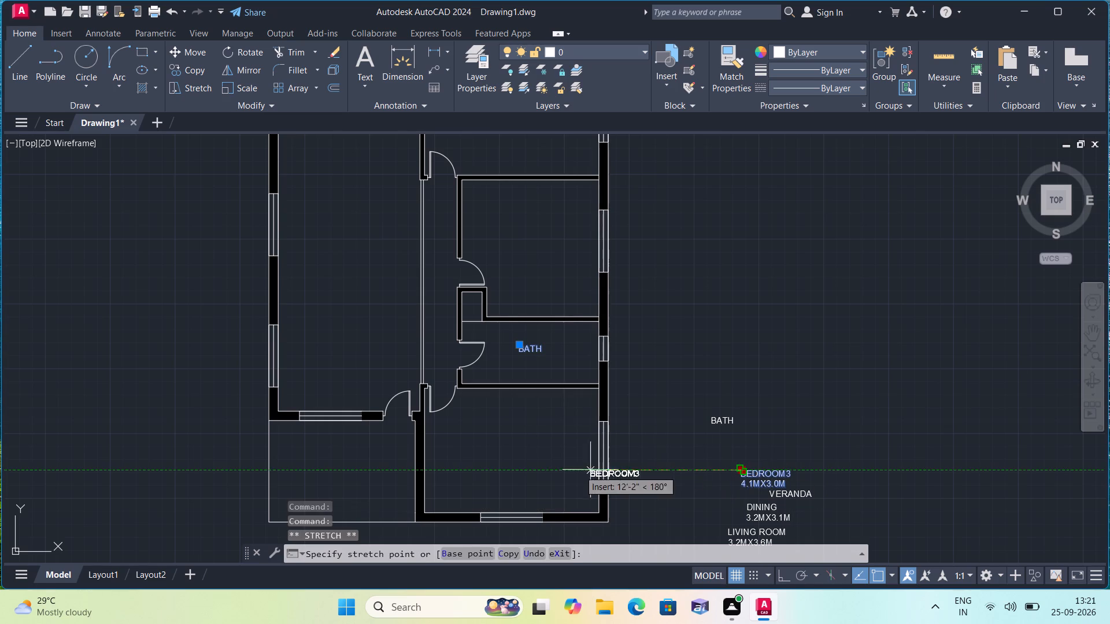
{"action": "left_click", "coordinate": [525, 482]}
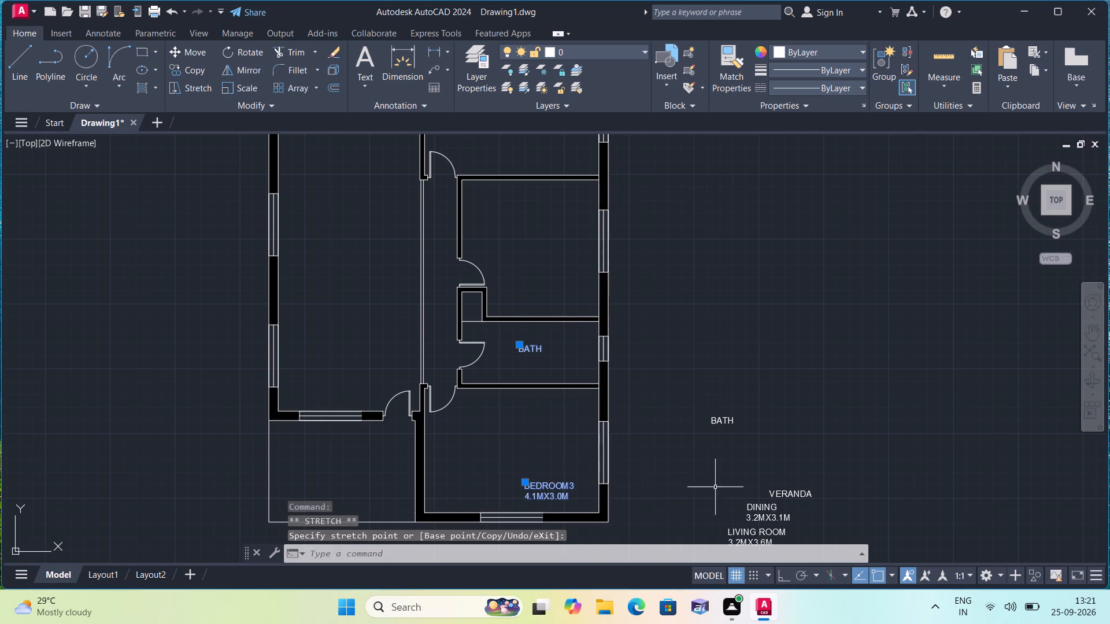
Move the VERANDA label into the open area at the plan's south-west corner.
{"action": "left_click", "coordinate": [776, 491]}
{"action": "left_click", "coordinate": [771, 490]}
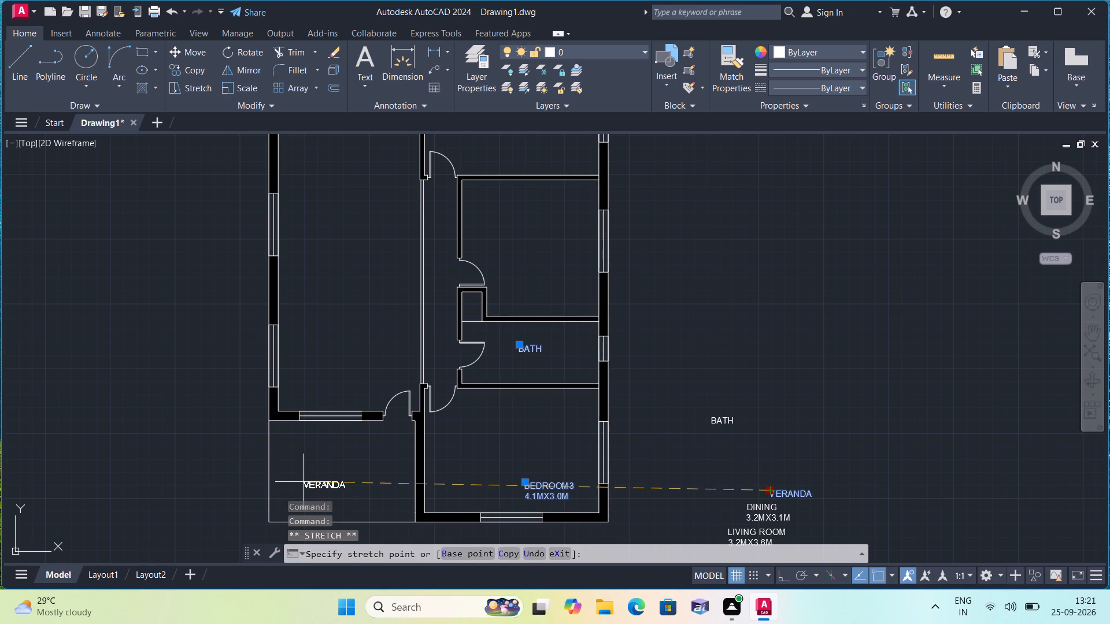
{"action": "left_click", "coordinate": [303, 482]}
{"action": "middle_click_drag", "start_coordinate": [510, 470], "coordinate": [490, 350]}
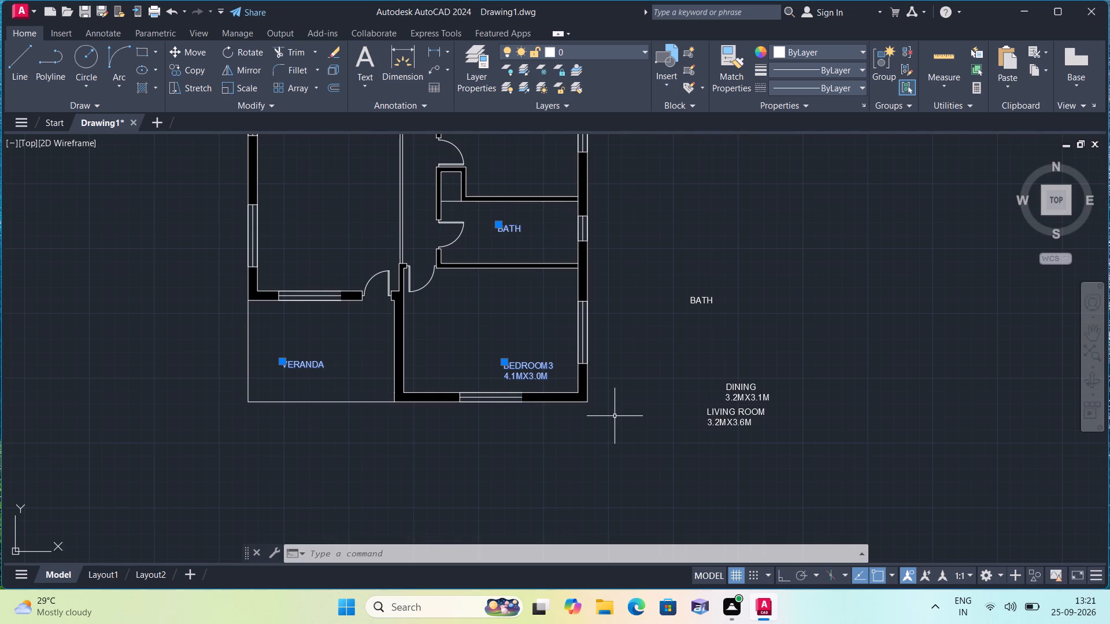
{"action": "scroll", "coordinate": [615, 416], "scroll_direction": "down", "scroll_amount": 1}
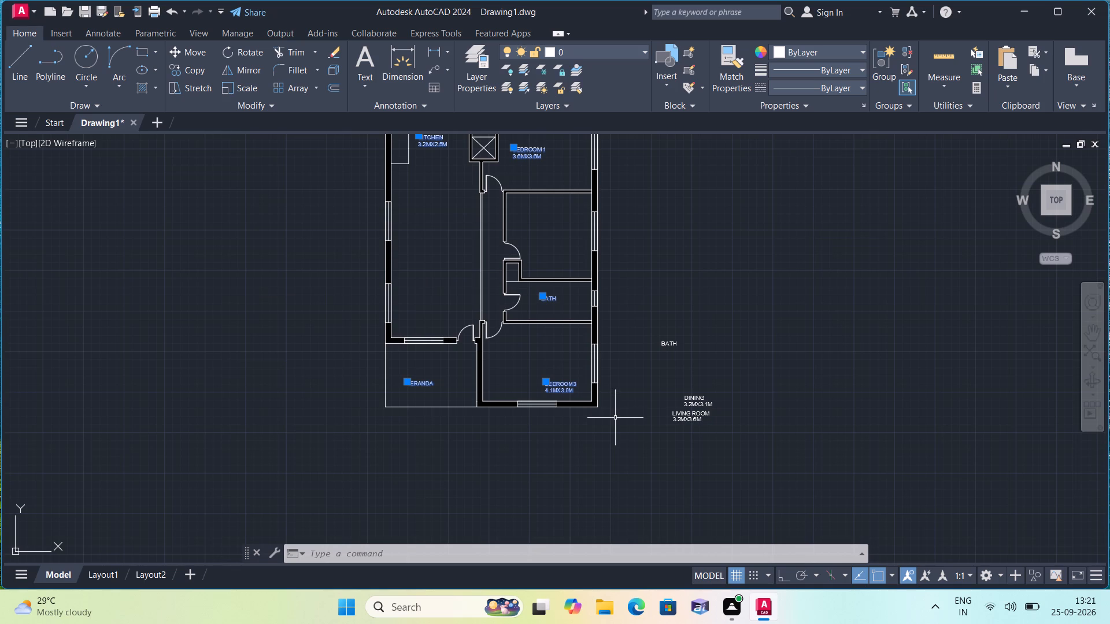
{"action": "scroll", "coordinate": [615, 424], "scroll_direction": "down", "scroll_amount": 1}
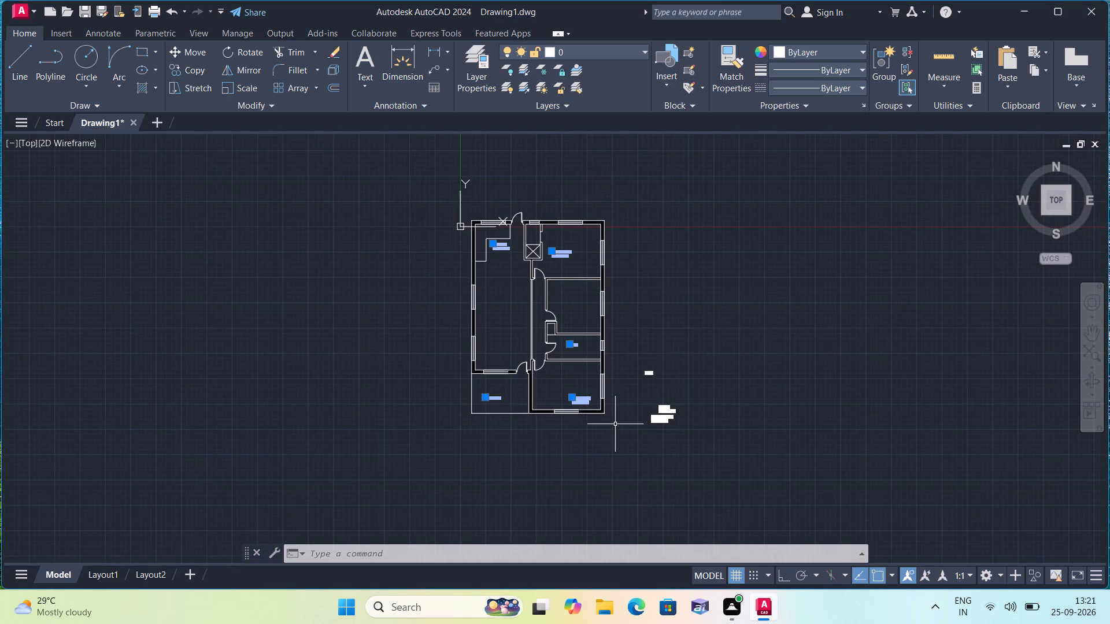
Move the LIVING ROOM label into the south part of the long west room, just north of the veranda.
{"action": "scroll", "coordinate": [694, 460], "scroll_direction": "up", "scroll_amount": 2}
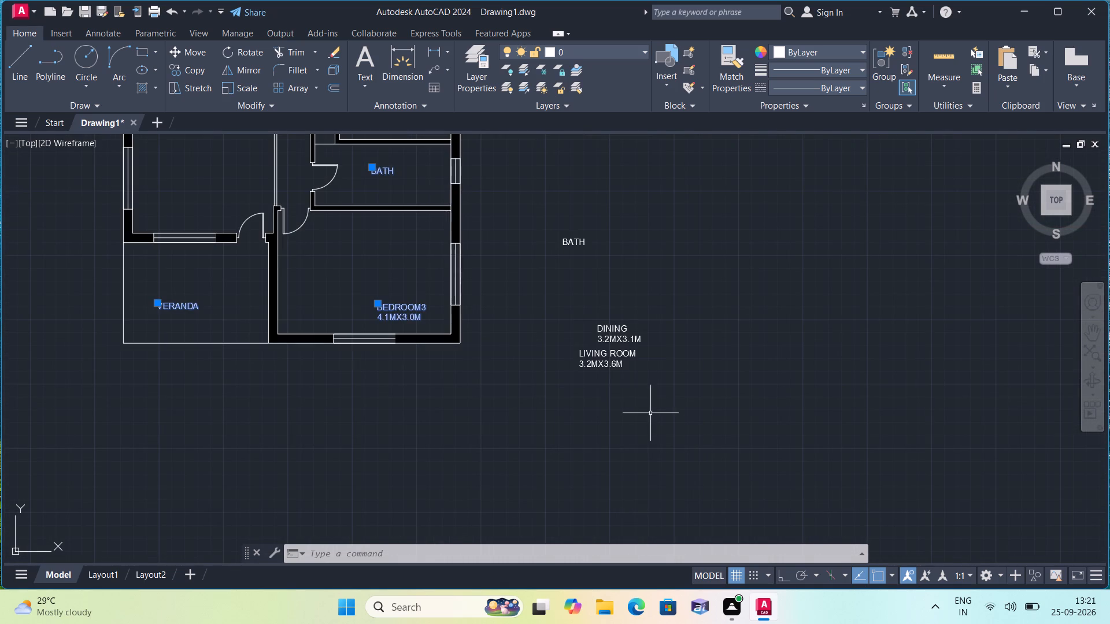
{"action": "left_click", "coordinate": [608, 368]}
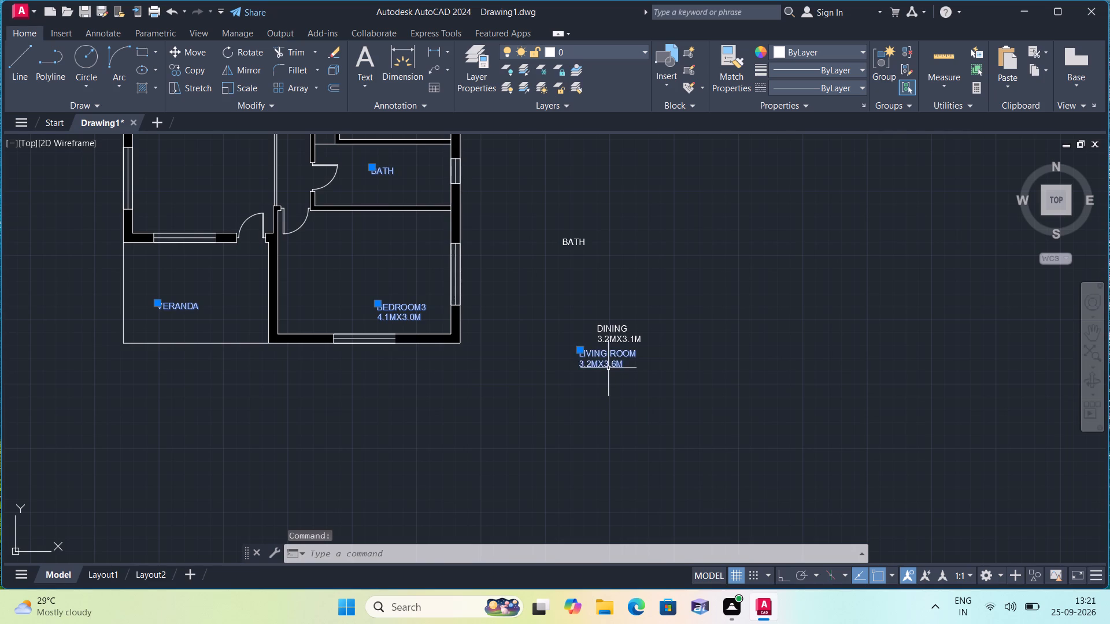
{"action": "left_click", "coordinate": [581, 350]}
{"action": "scroll", "coordinate": [469, 334], "scroll_direction": "down", "scroll_amount": 1}
{"action": "middle_click_drag", "start_coordinate": [430, 320], "coordinate": [473, 416]}
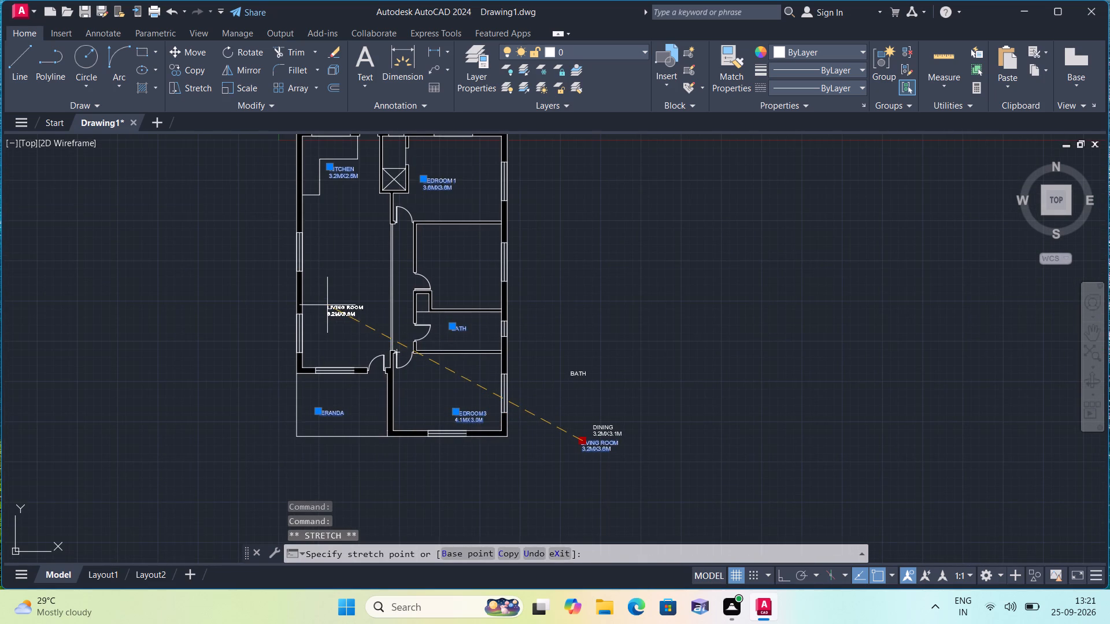
{"action": "left_click", "coordinate": [332, 309]}
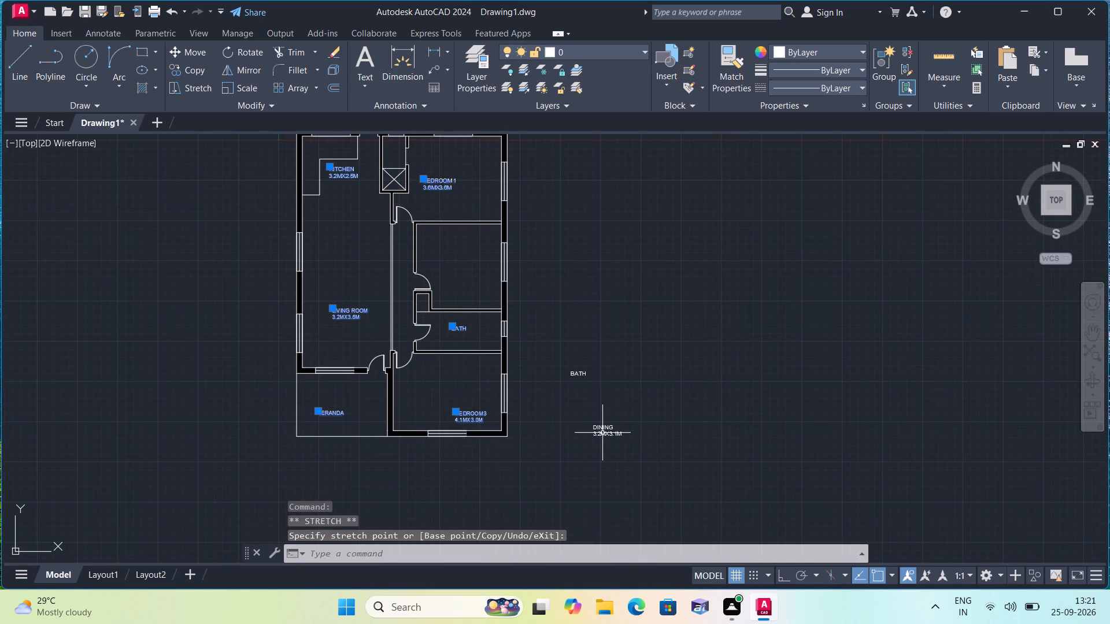
Move the DINING label into the long west room, between the KITCHEN and LIVING ROOM labels.
{"action": "left_click", "coordinate": [602, 433]}
{"action": "left_click", "coordinate": [595, 422]}
{"action": "middle_click_drag", "start_coordinate": [493, 332], "coordinate": [519, 373]}
{"action": "left_click", "coordinate": [369, 285]}
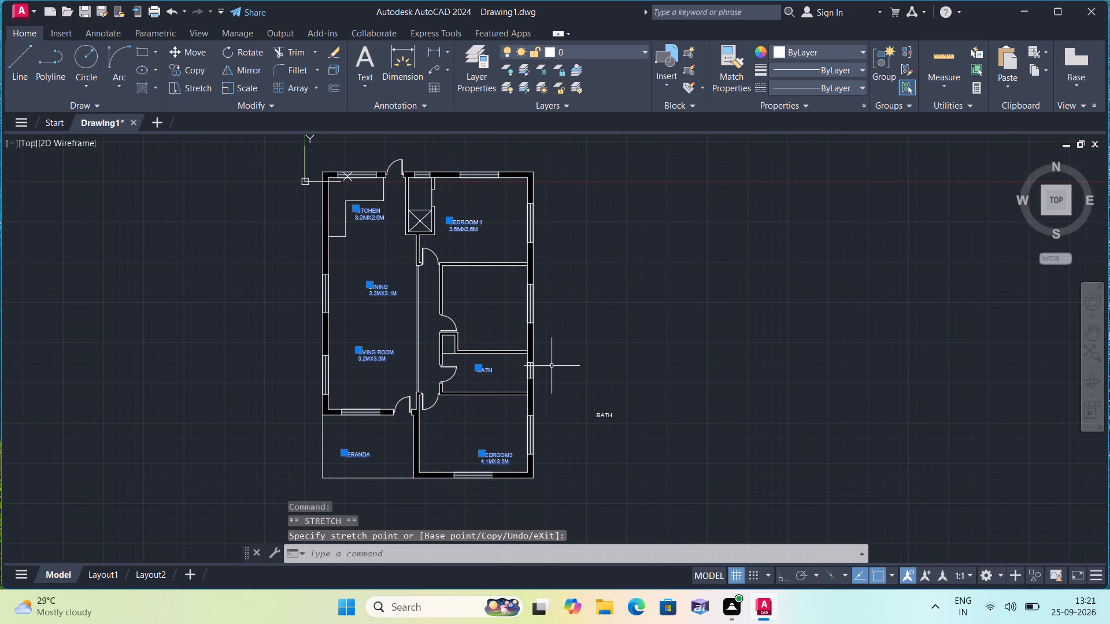
{"action": "key", "text": "Escape"}
Delete the spare BATH label lying outside the plan, east of the building.
{"action": "scroll", "coordinate": [583, 376], "scroll_direction": "up", "scroll_amount": 1}
{"action": "left_click_drag", "start_coordinate": [572, 389], "coordinate": [579, 402]}
{"action": "left_click", "coordinate": [727, 508]}
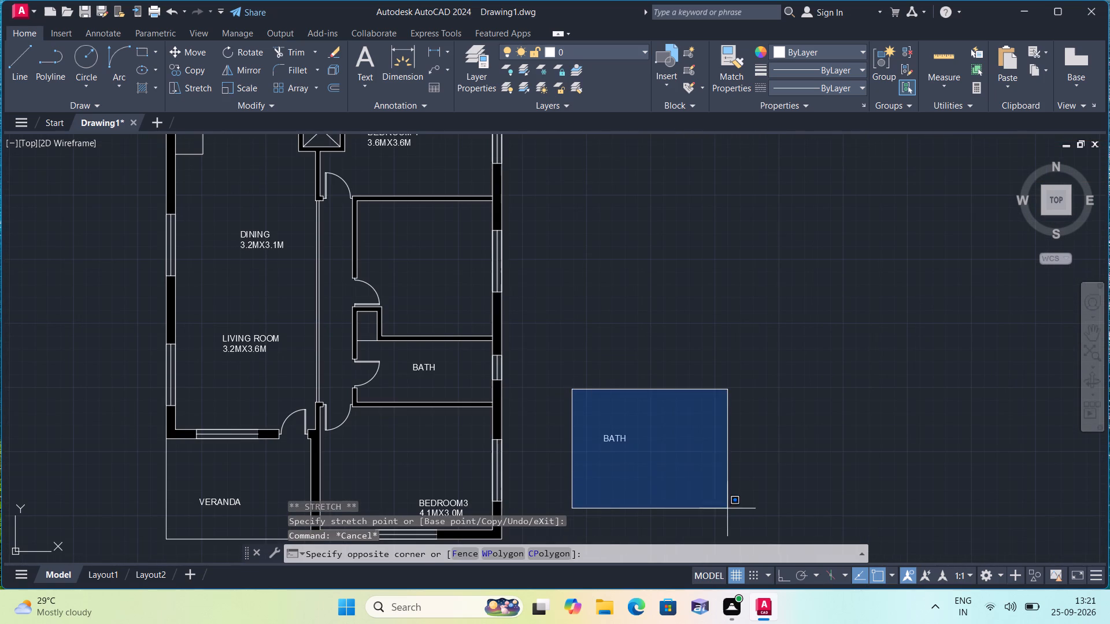
{"action": "key", "text": "Delete"}
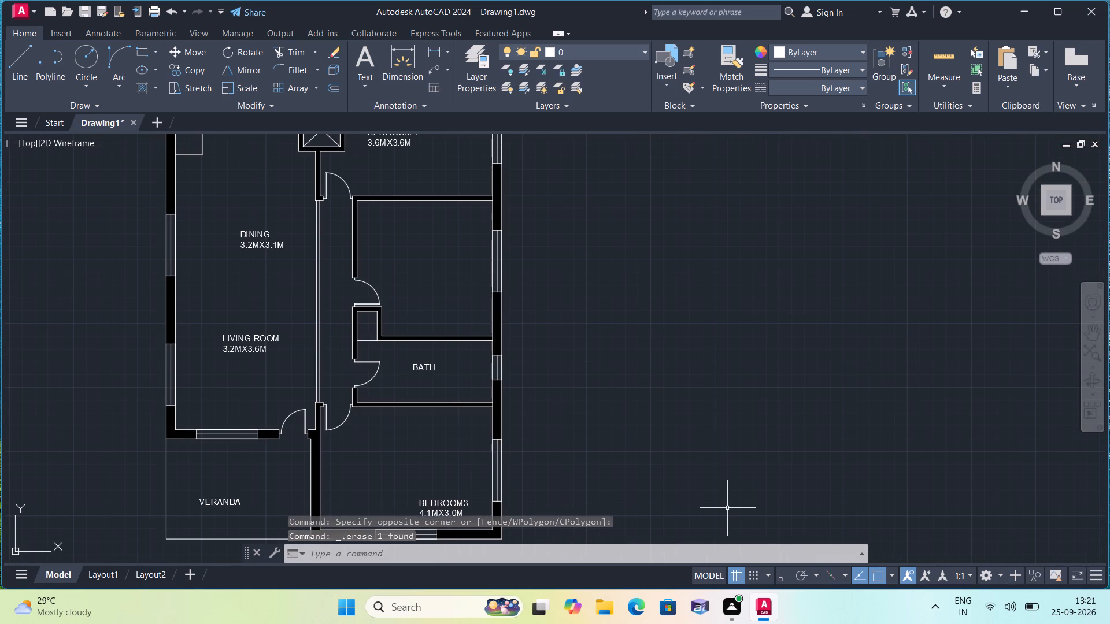
Copy the first top-row double bed with side tables and rug from beds_plan.dwg into Drawing1, north of the floor plan.
{"action": "scroll", "coordinate": [447, 414], "scroll_direction": "down", "scroll_amount": 1}
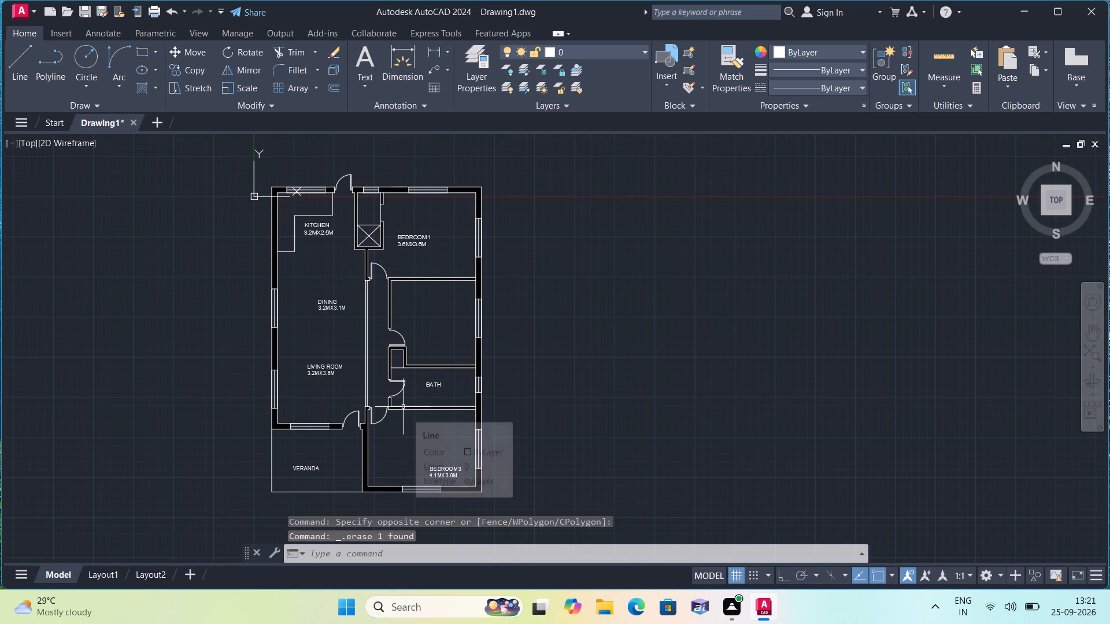
{"action": "middle_click_drag", "start_coordinate": [403, 407], "coordinate": [454, 454]}
{"action": "scroll", "coordinate": [403, 407], "scroll_direction": "down", "scroll_amount": 1}
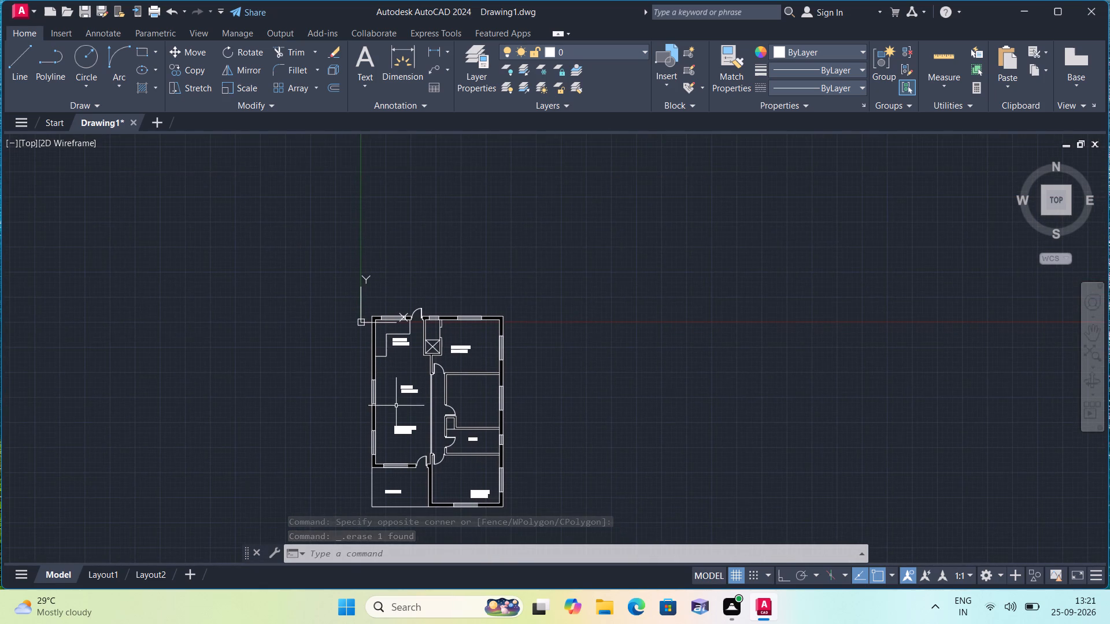
{"action": "middle_click_drag", "start_coordinate": [396, 406], "coordinate": [404, 465]}
{"action": "left_click", "coordinate": [28, 17]}
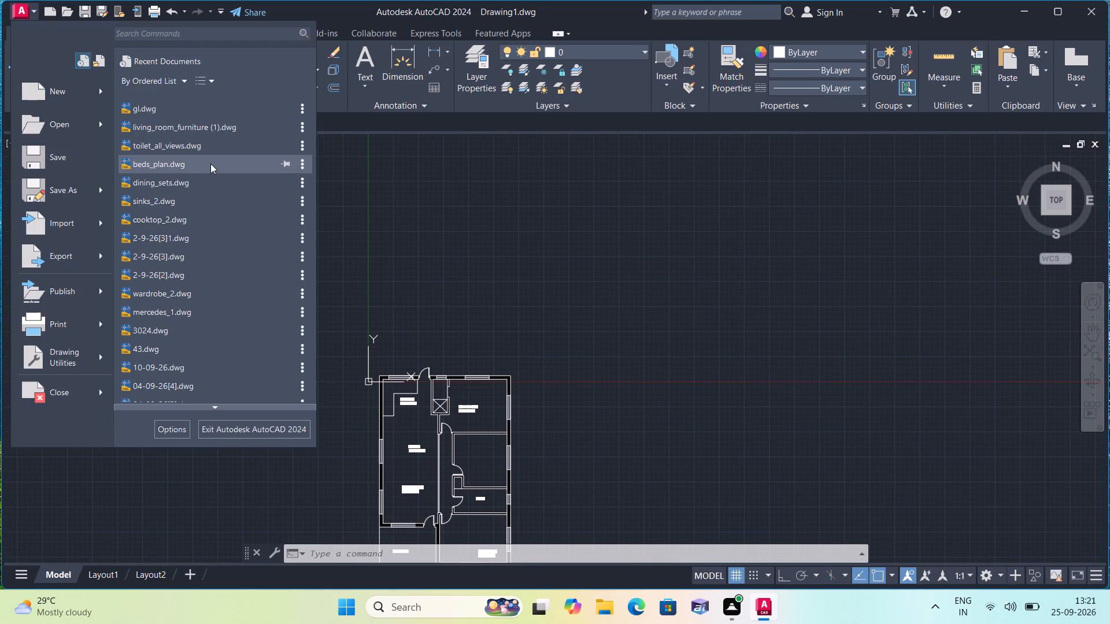
{"action": "left_click", "coordinate": [210, 163]}
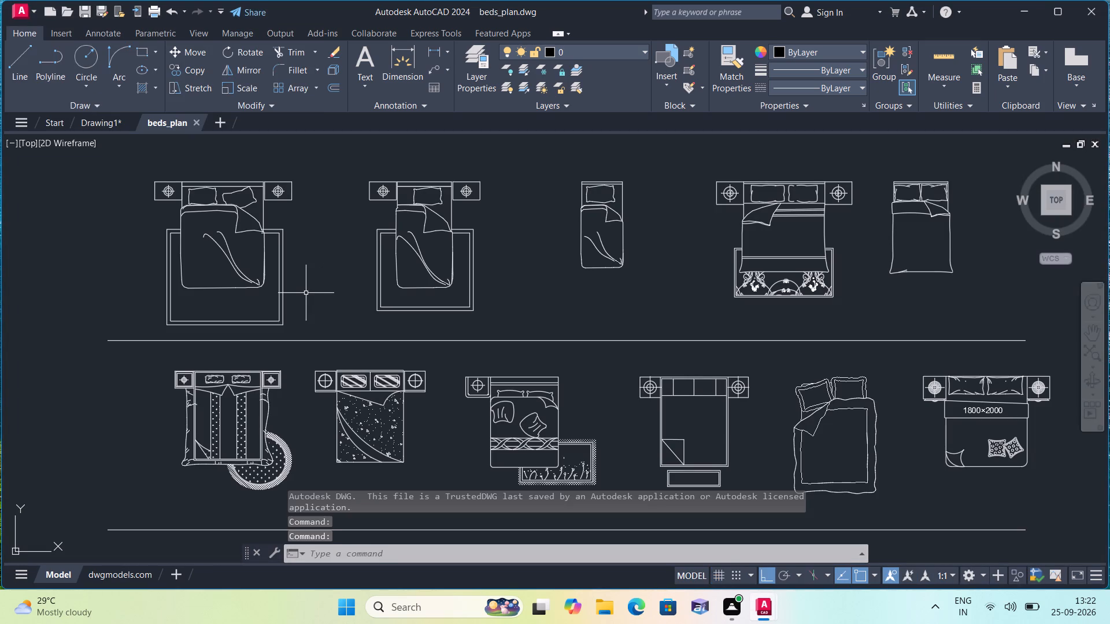
{"action": "left_click", "coordinate": [299, 325]}
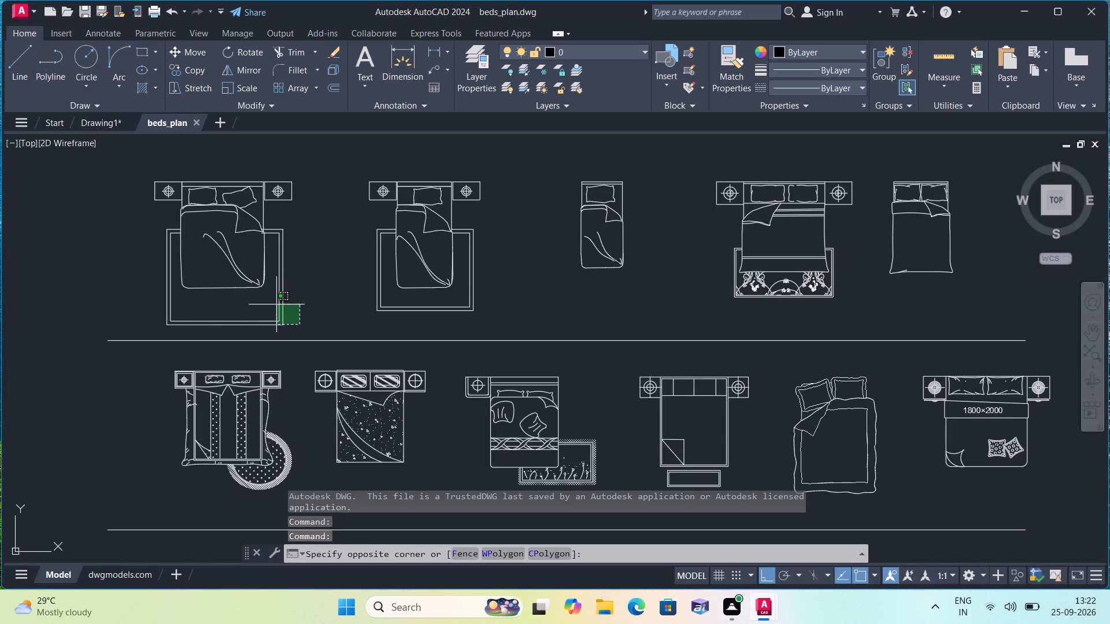
{"action": "left_click", "coordinate": [150, 173]}
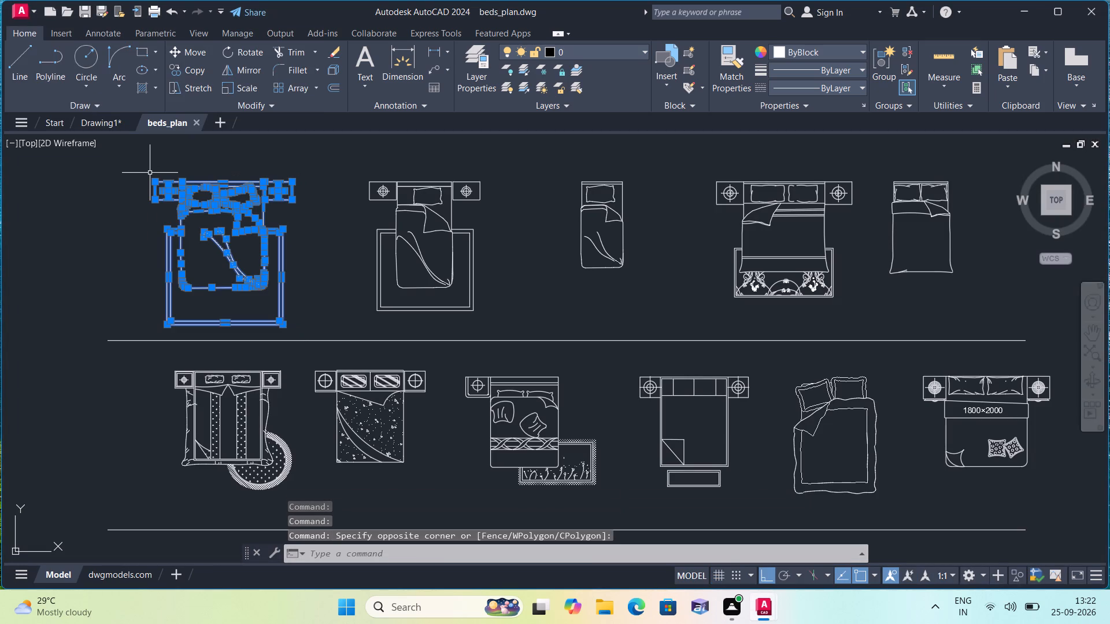
{"action": "key", "text": "ctrl+c"}
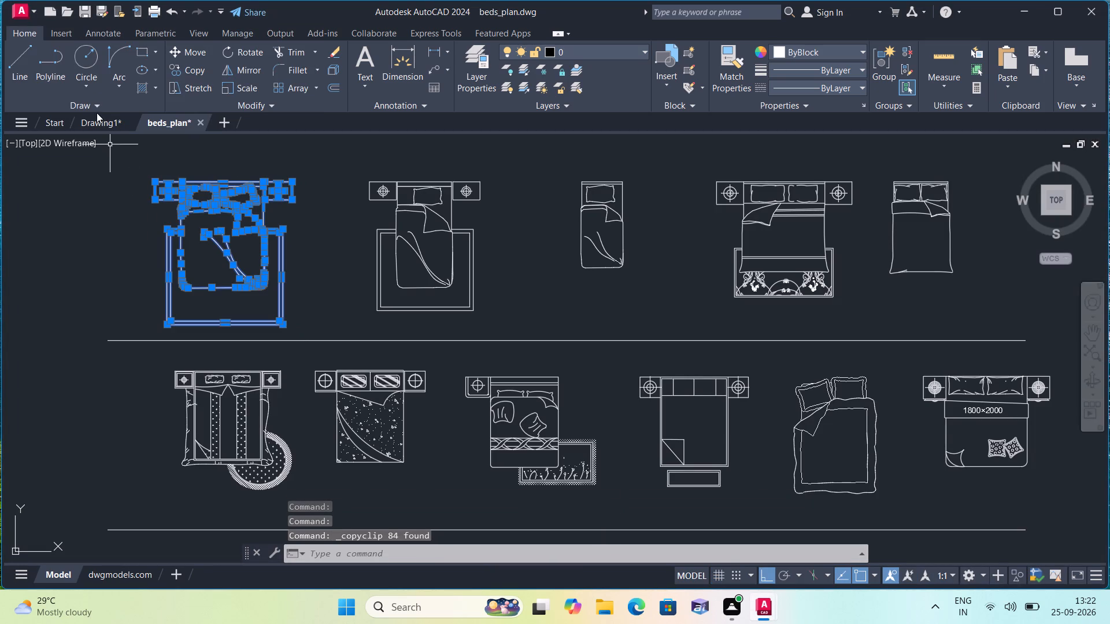
{"action": "left_click", "coordinate": [96, 121]}
{"action": "key", "text": "ctrl+v"}
{"action": "left_click", "coordinate": [268, 288]}
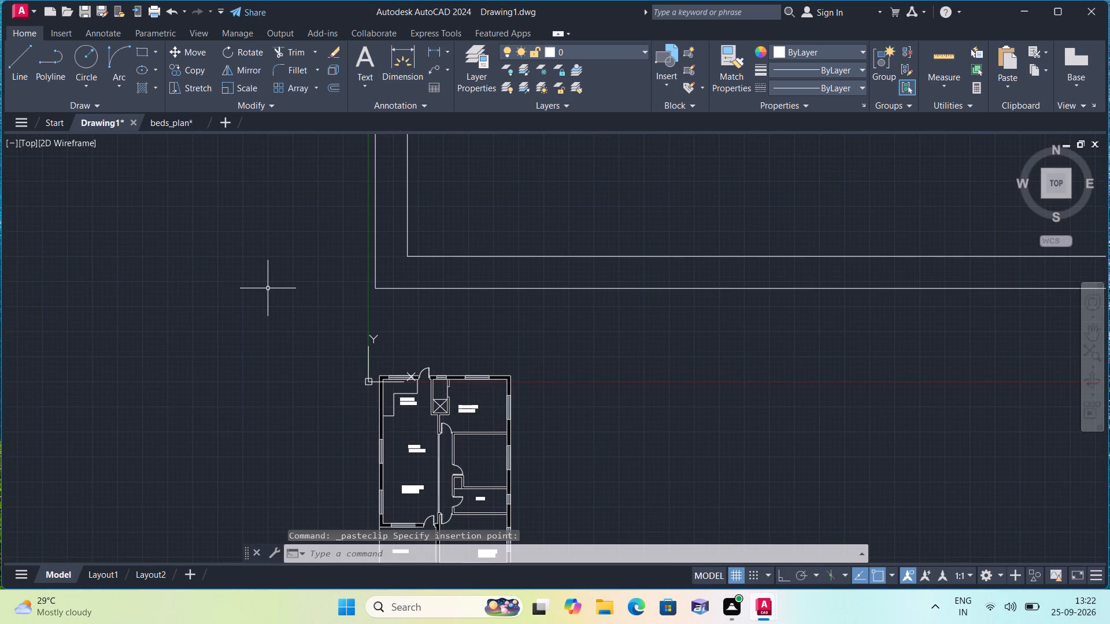
Copy the plan view of the second toilet, without cistern, from toilet_all_views.dwg into Drawing1, north-west of the floor plan.
{"action": "left_click", "coordinate": [36, 7]}
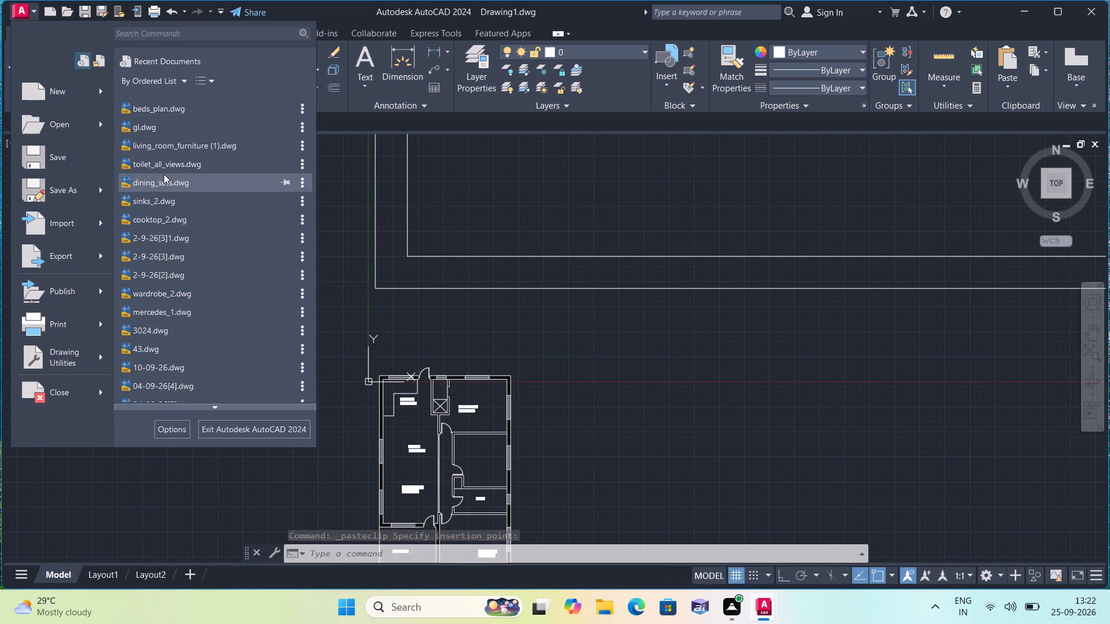
{"action": "left_click", "coordinate": [164, 165]}
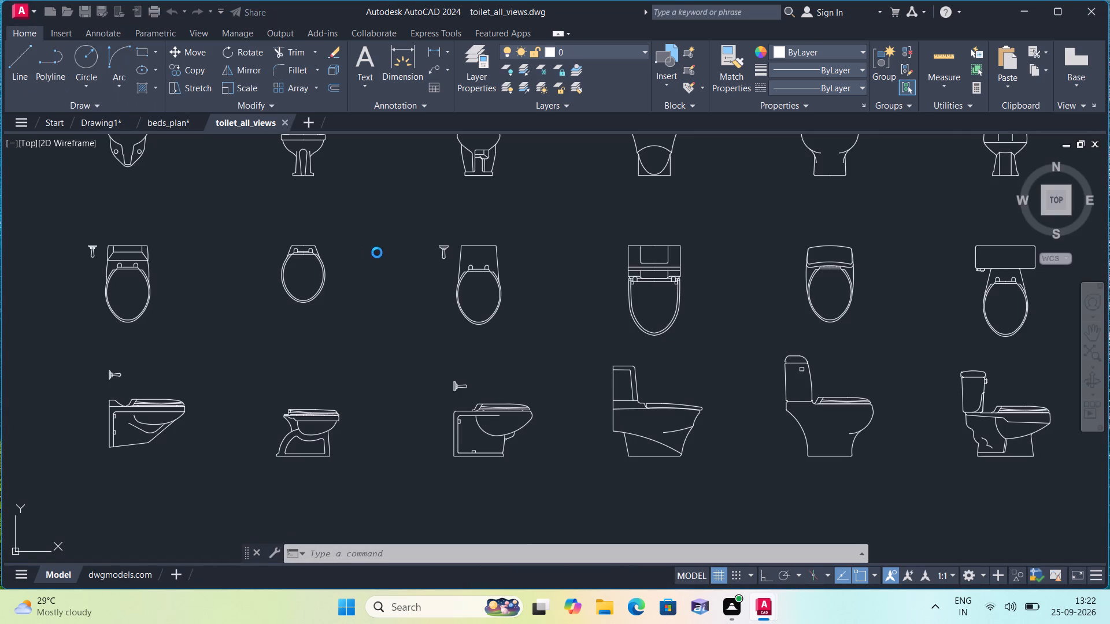
{"action": "left_click", "coordinate": [268, 220]}
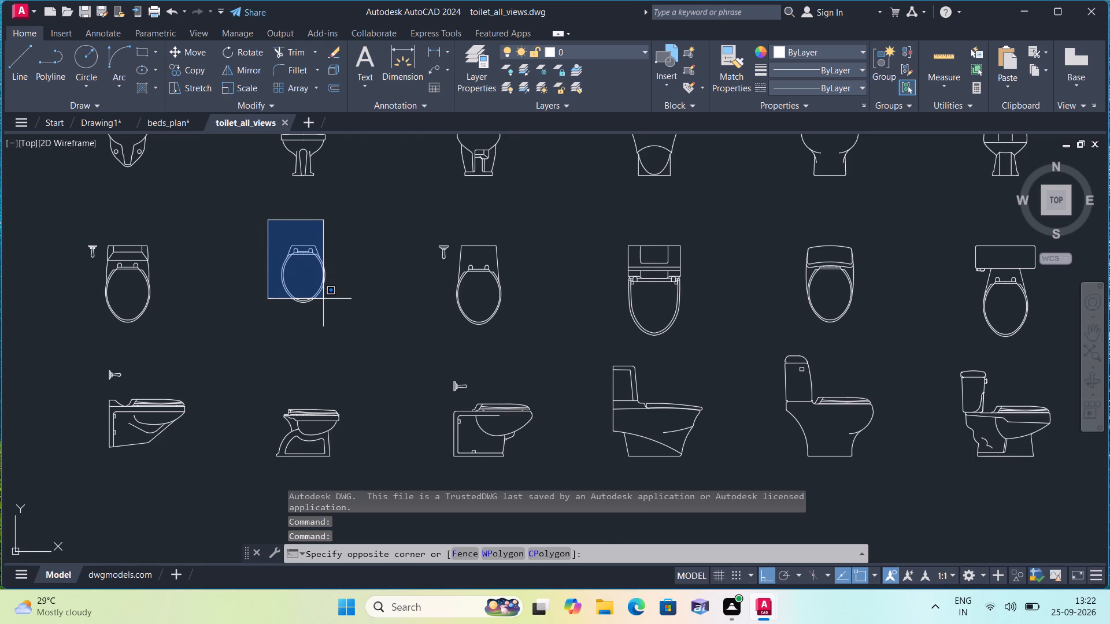
{"action": "left_click", "coordinate": [323, 299]}
{"action": "left_click", "coordinate": [335, 311]}
{"action": "left_click", "coordinate": [265, 228]}
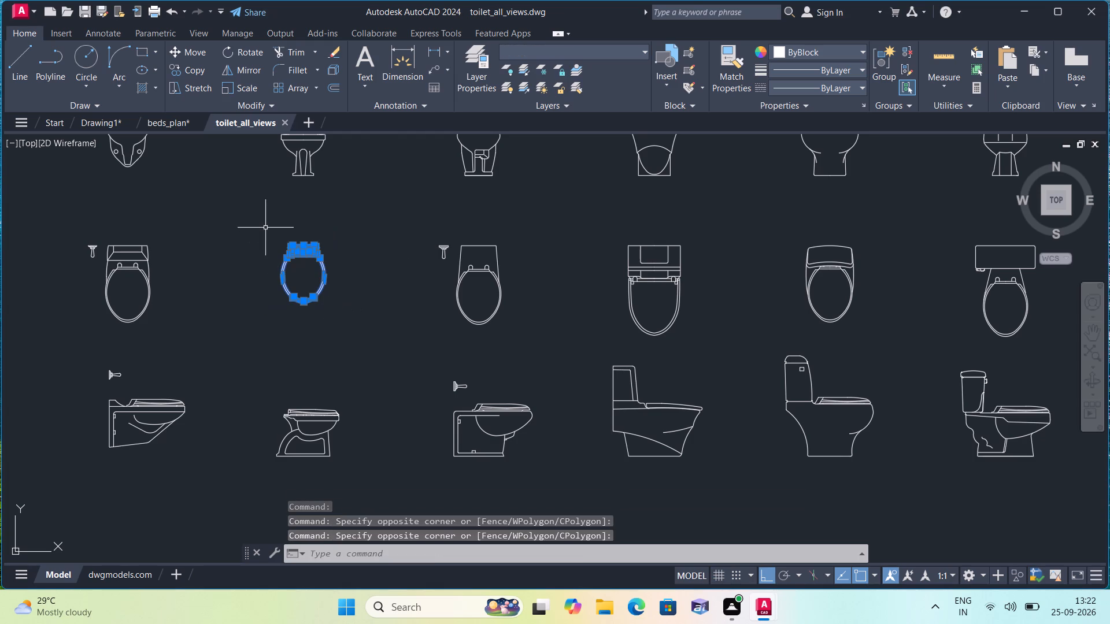
{"action": "key", "text": "ctrl+c"}
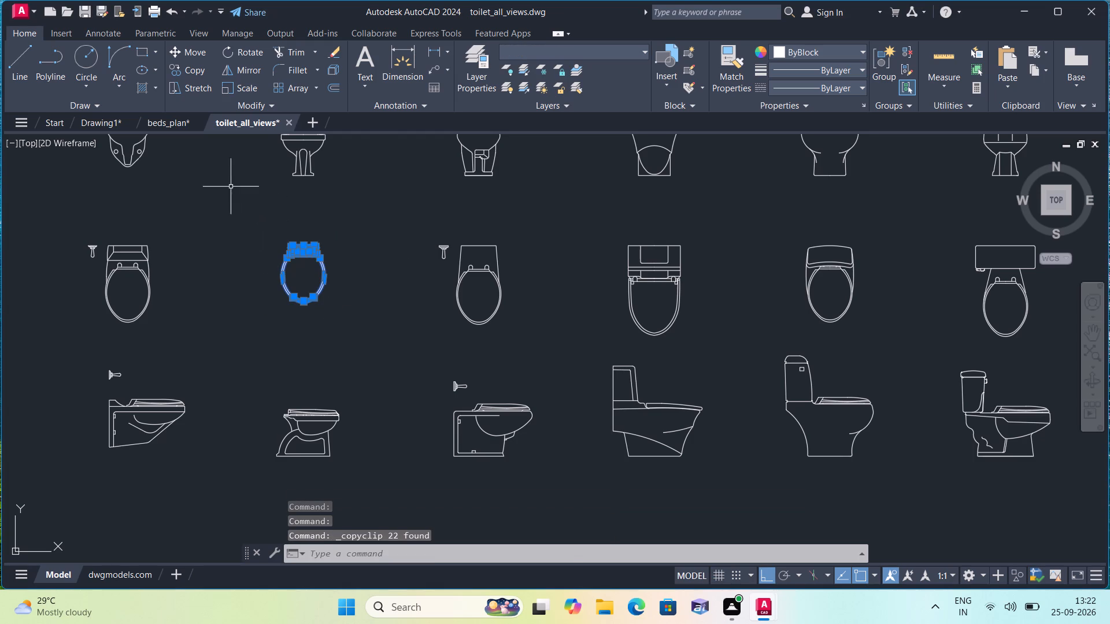
{"action": "left_click", "coordinate": [96, 118]}
{"action": "key", "text": "v"}
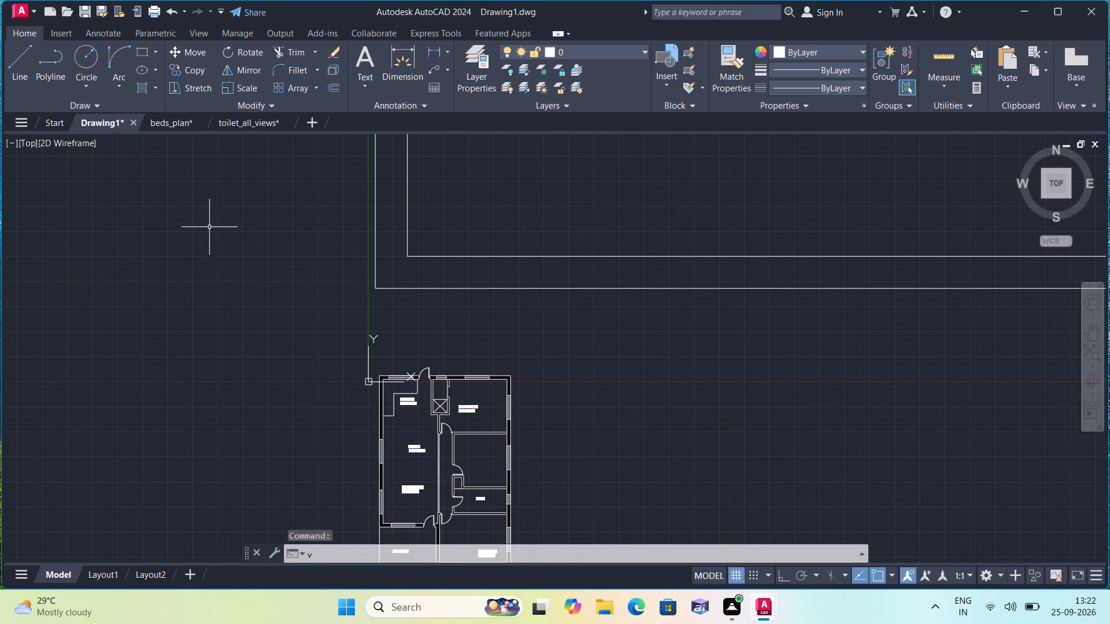
{"action": "key", "text": "BackSpace"}
{"action": "key", "text": "ctrl+v"}
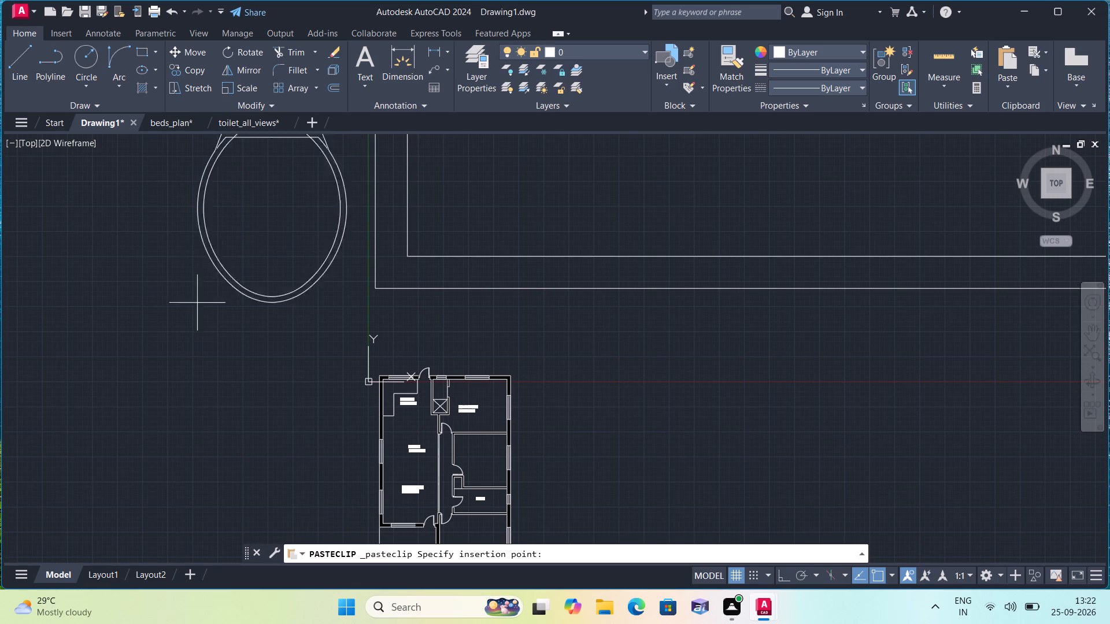
{"action": "left_click", "coordinate": [180, 363]}
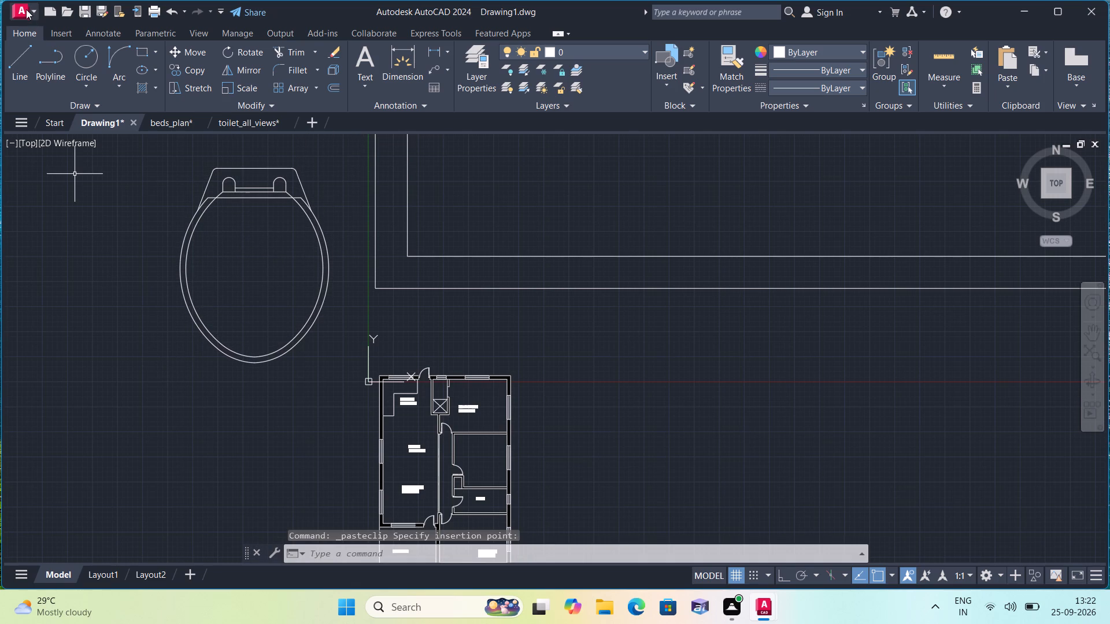
Open living_room_furniture (1).dwg and copy the three-seat sofa set with round side tables, two armchairs and oval coffee table.
{"action": "left_click", "coordinate": [26, 8]}
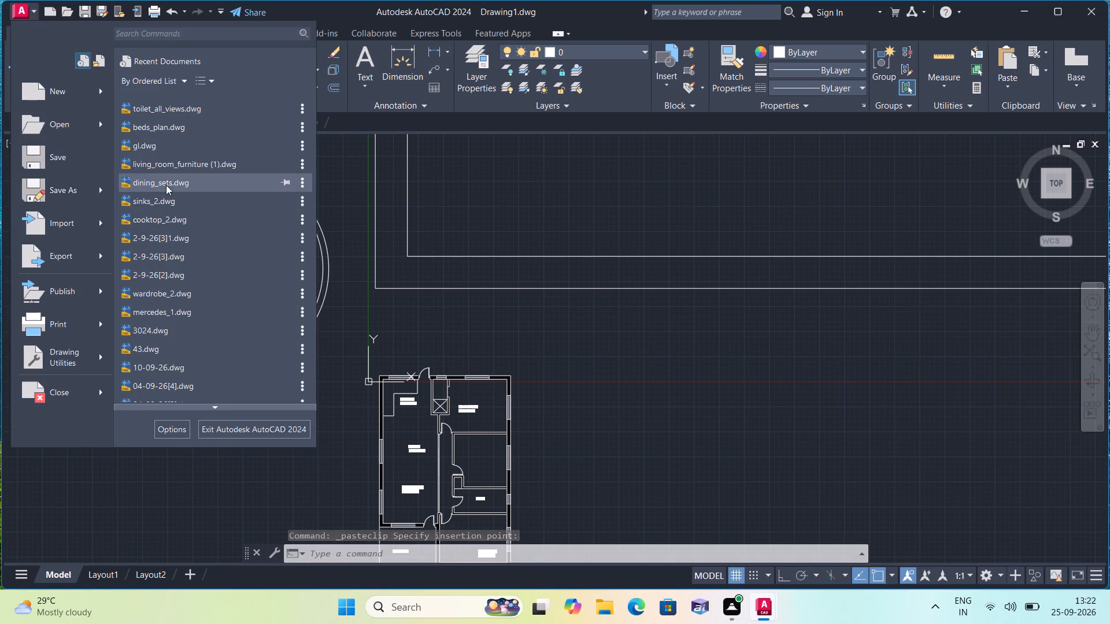
{"action": "left_click", "coordinate": [175, 162]}
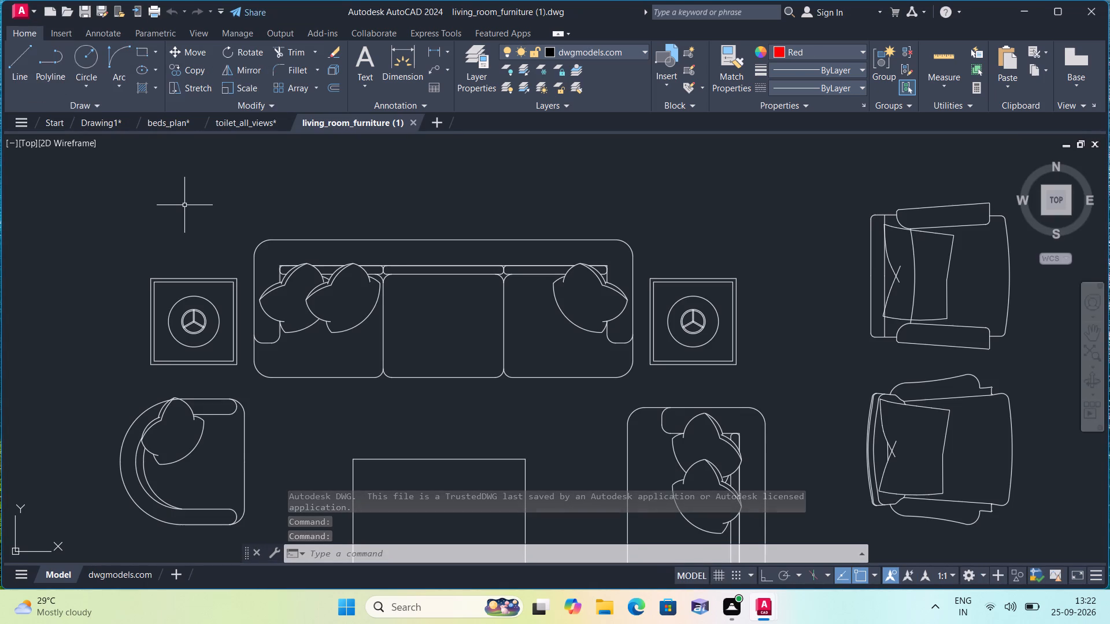
{"action": "scroll", "coordinate": [347, 326], "scroll_direction": "down", "scroll_amount": 1}
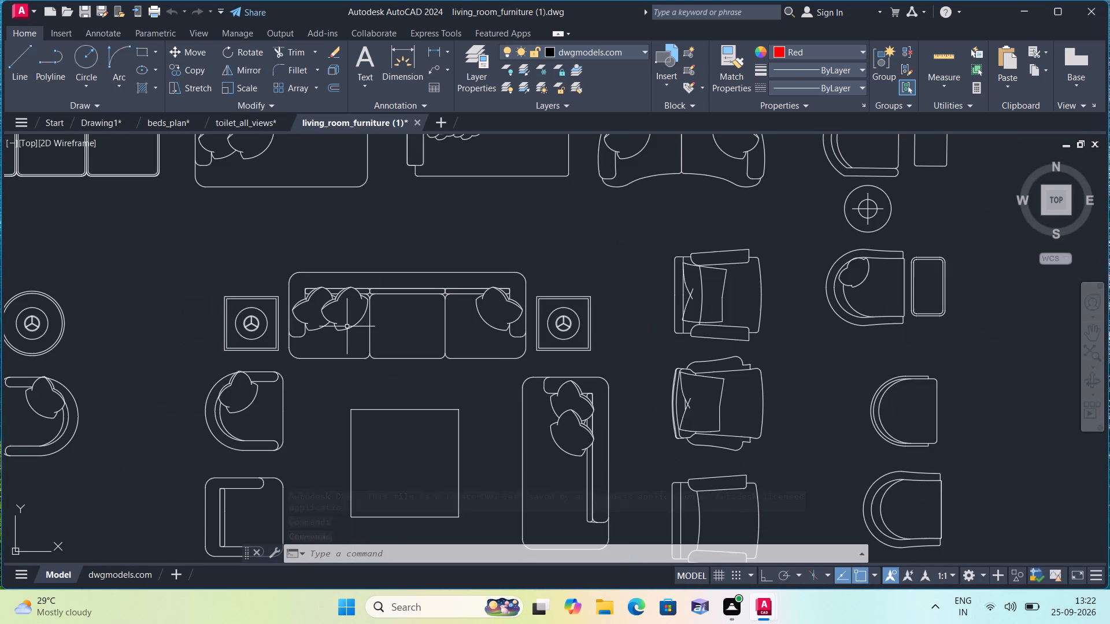
{"action": "middle_click_drag", "start_coordinate": [343, 325], "coordinate": [284, 234]}
{"action": "scroll", "coordinate": [314, 288], "scroll_direction": "down", "scroll_amount": 1}
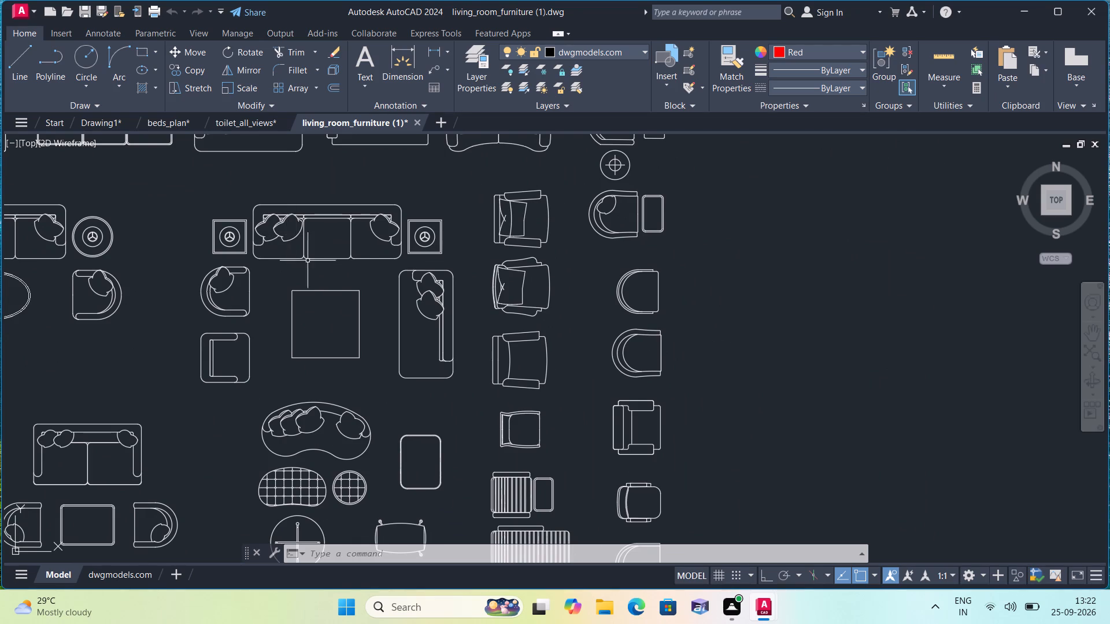
{"action": "scroll", "coordinate": [313, 319], "scroll_direction": "down", "scroll_amount": 1}
{"action": "scroll", "coordinate": [349, 357], "scroll_direction": "up", "scroll_amount": 1}
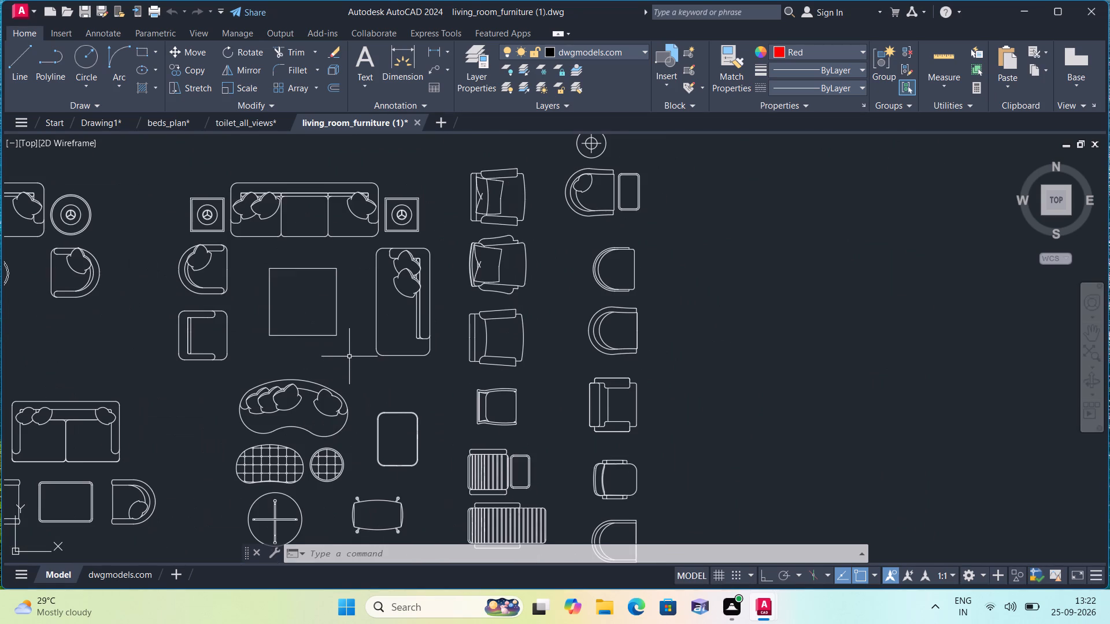
{"action": "middle_click_drag", "start_coordinate": [217, 298], "coordinate": [375, 294]}
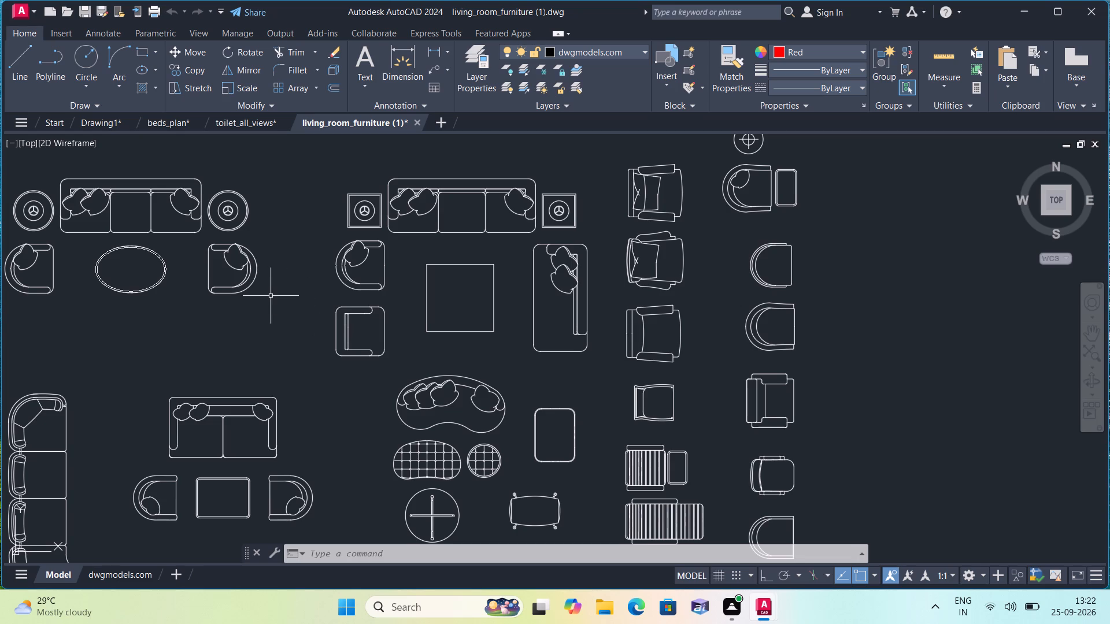
{"action": "left_click", "coordinate": [271, 296]}
{"action": "middle_click_drag", "start_coordinate": [210, 232], "coordinate": [231, 192]}
{"action": "middle_click", "coordinate": [231, 192]}
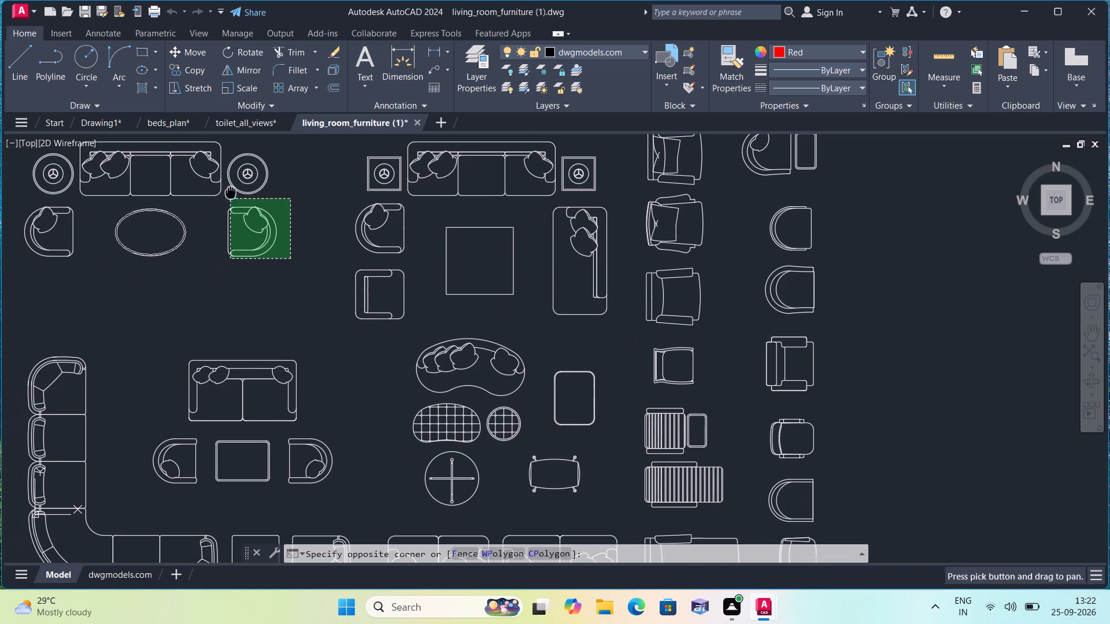
{"action": "middle_click_drag", "start_coordinate": [76, 179], "coordinate": [124, 261]}
{"action": "left_click", "coordinate": [58, 218]}
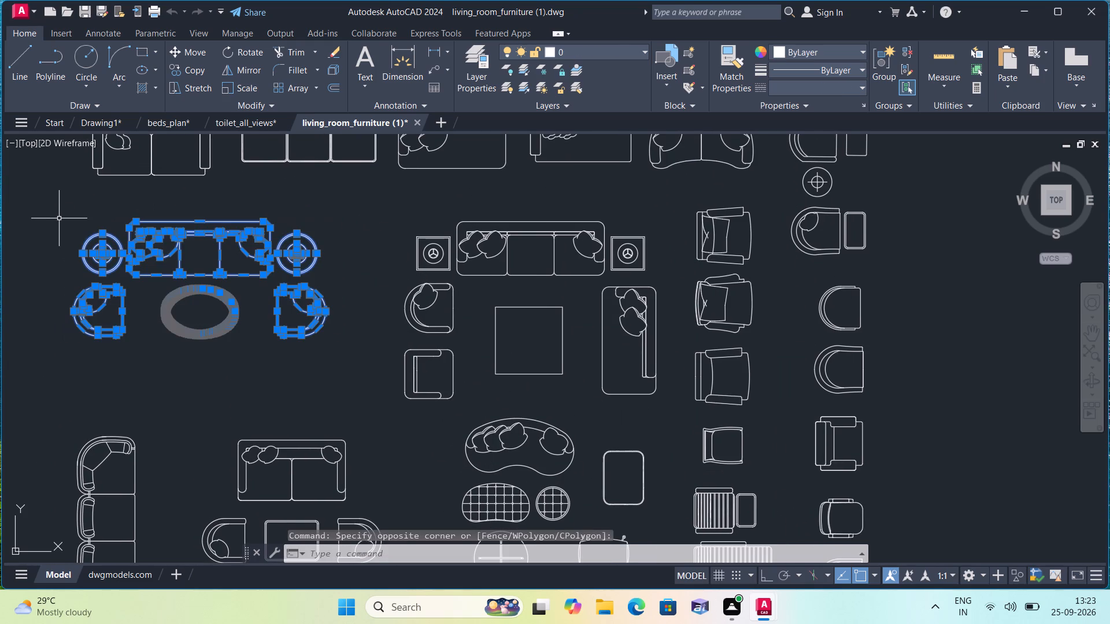
{"action": "key", "text": "ctrl+c"}
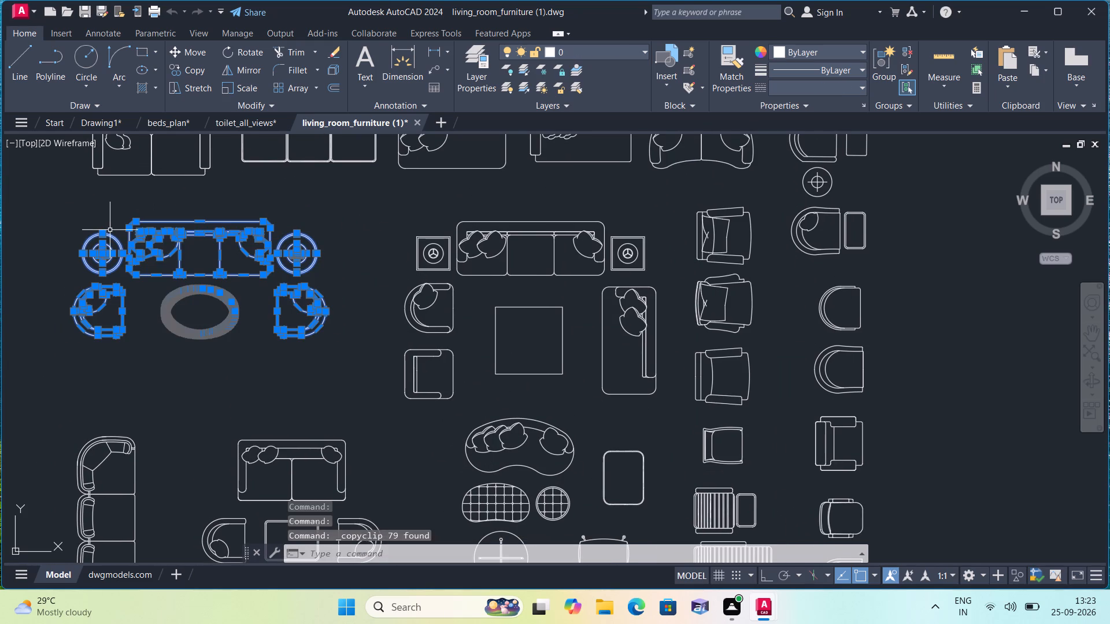
Paste the copied three-seat sofa set into Drawing1, east of the double bed and floor plan.
{"action": "left_click", "coordinate": [102, 122]}
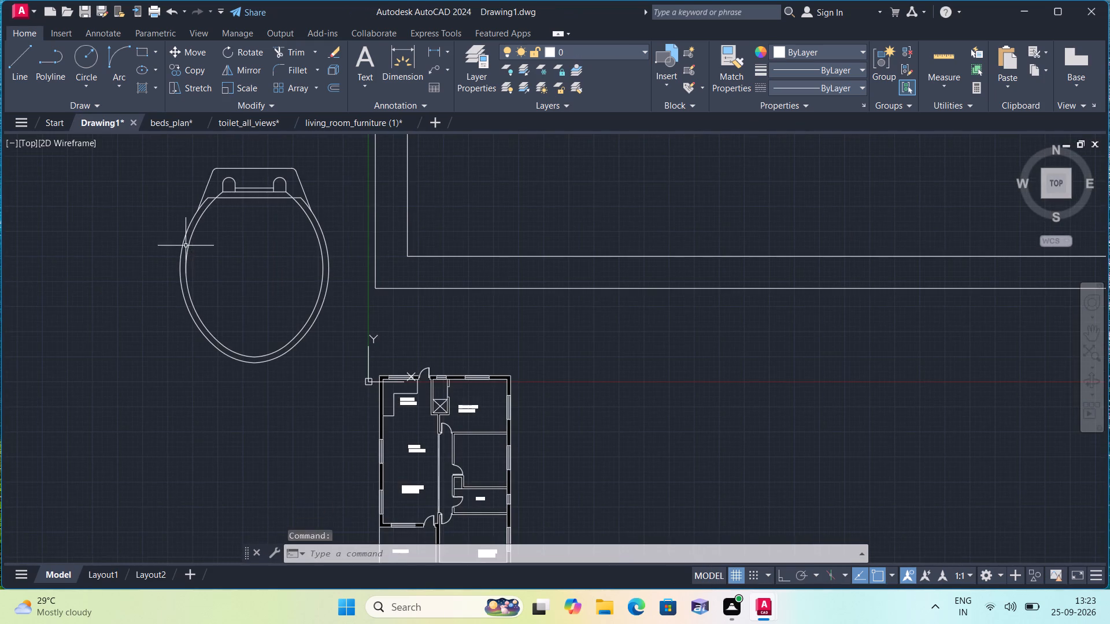
{"action": "key", "text": "ctrl+v"}
{"action": "scroll", "coordinate": [177, 275], "scroll_direction": "down", "scroll_amount": 5}
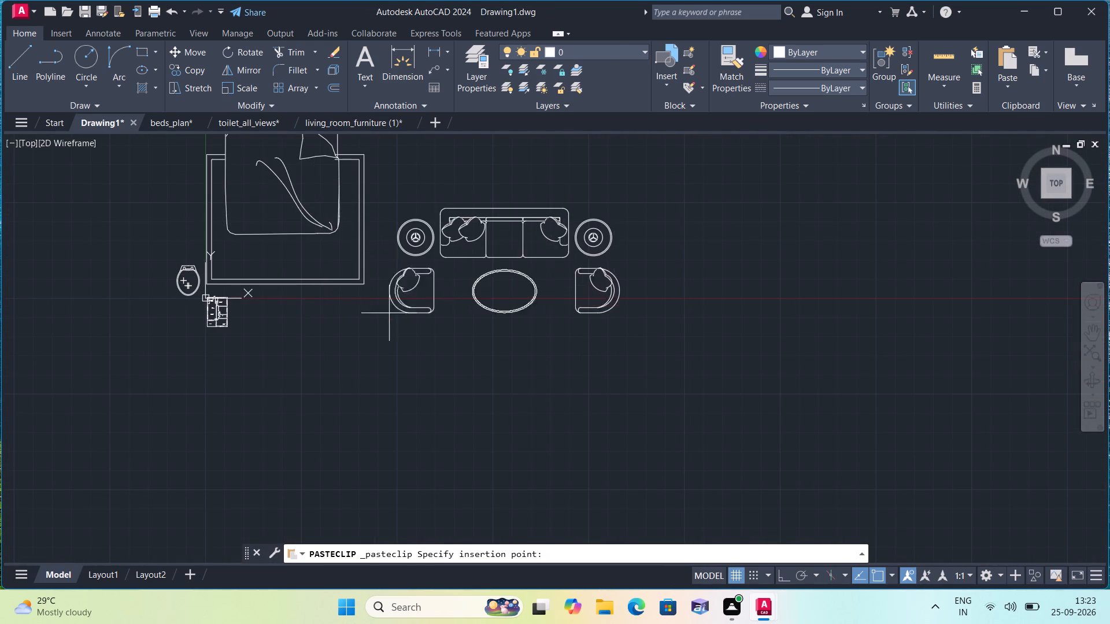
{"action": "left_click", "coordinate": [408, 314]}
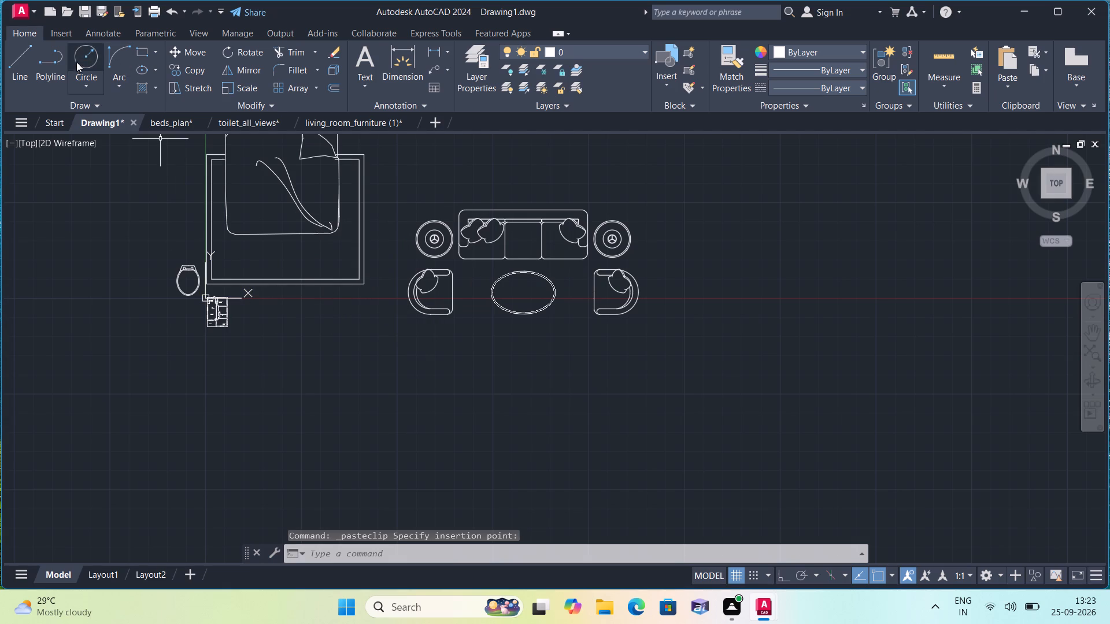
Open the recent drawing dining_sets.dwg.
{"action": "left_click", "coordinate": [25, 6]}
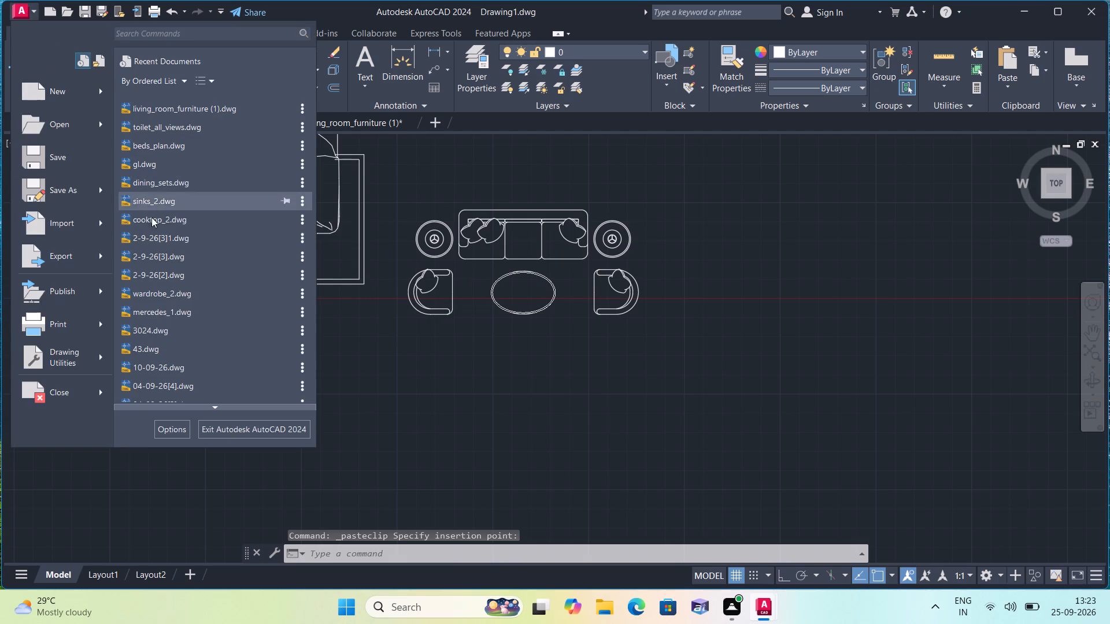
{"action": "left_click", "coordinate": [174, 182]}
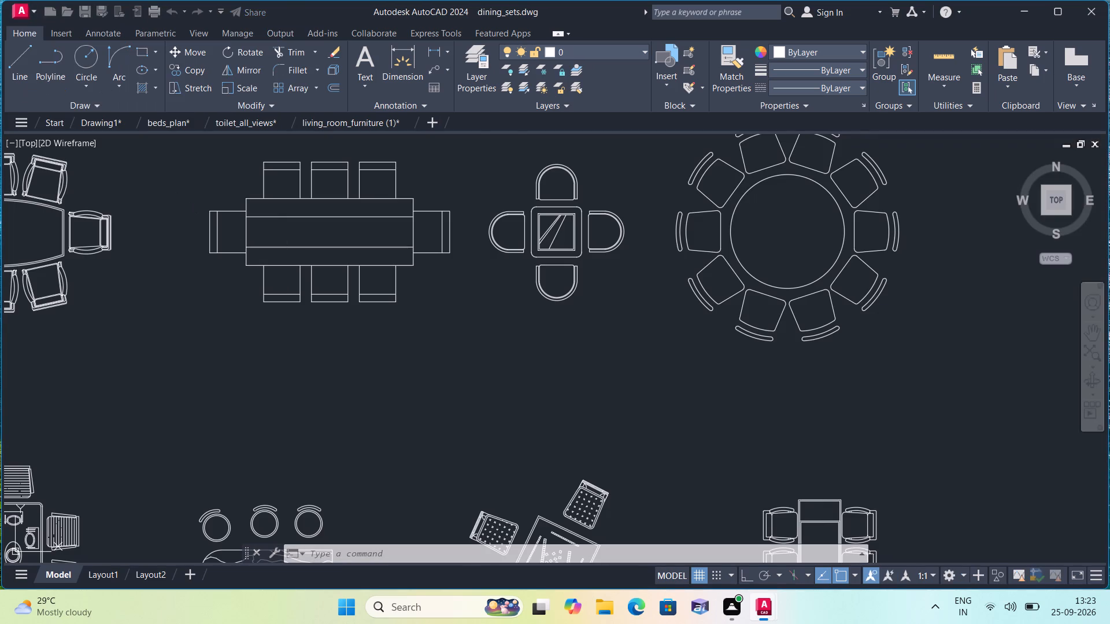
Copy the six-chair rectangular dining table with rounded corners and flower centrepiece from the first column, second row from the bottom.
{"action": "scroll", "coordinate": [319, 259], "scroll_direction": "down", "scroll_amount": 1}
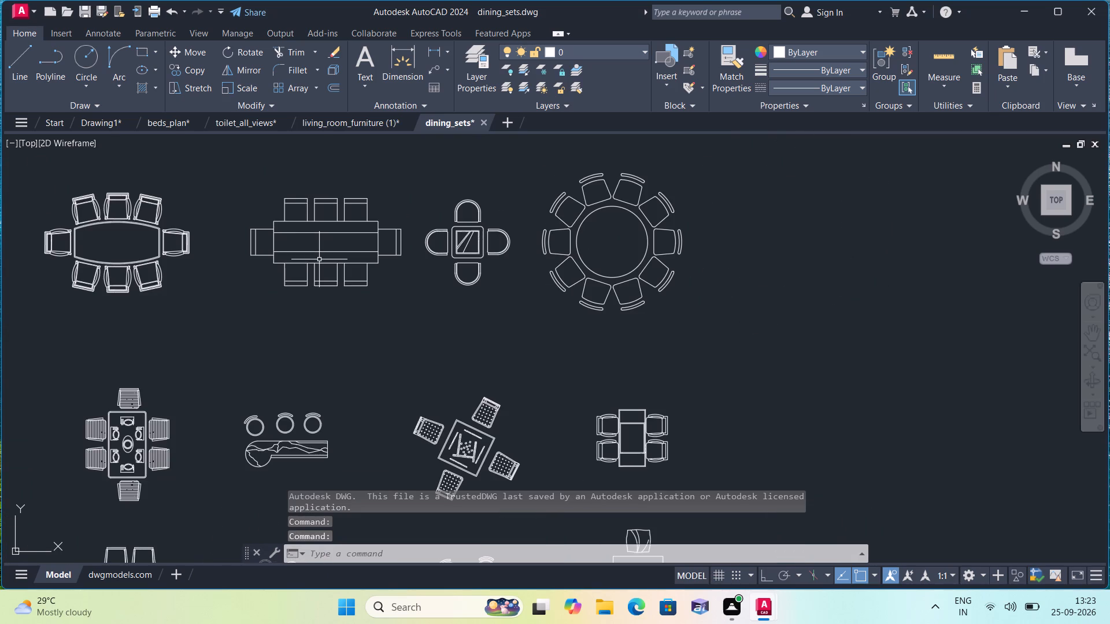
{"action": "scroll", "coordinate": [319, 259], "scroll_direction": "down", "scroll_amount": 1}
{"action": "middle_click_drag", "start_coordinate": [281, 265], "coordinate": [379, 253]}
{"action": "scroll", "coordinate": [326, 254], "scroll_direction": "down", "scroll_amount": 1}
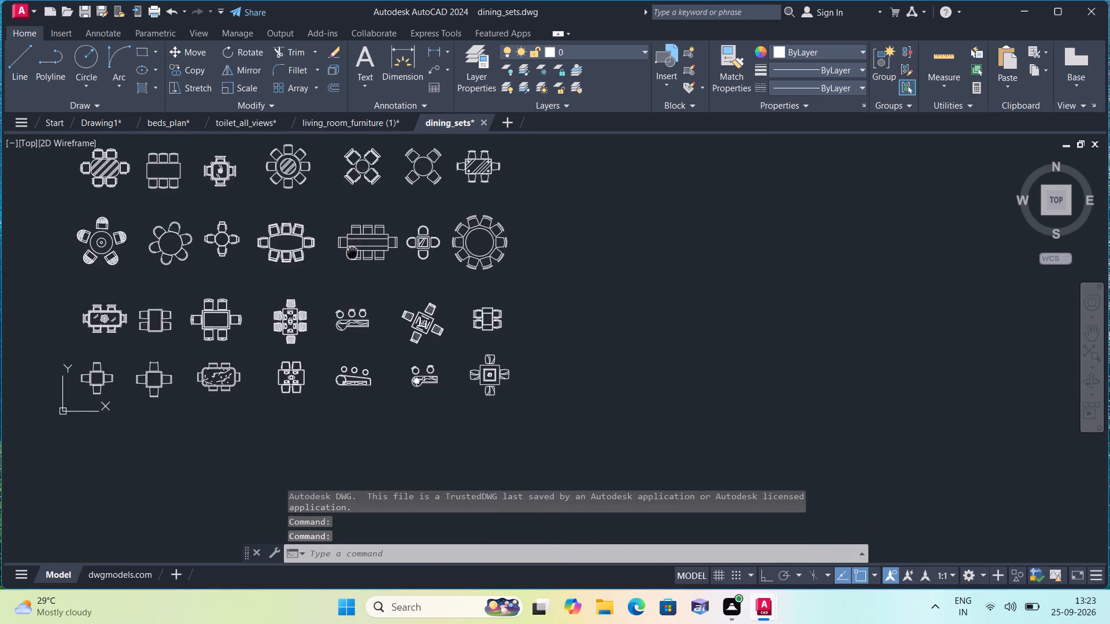
{"action": "middle_click_drag", "start_coordinate": [379, 253], "coordinate": [387, 261]}
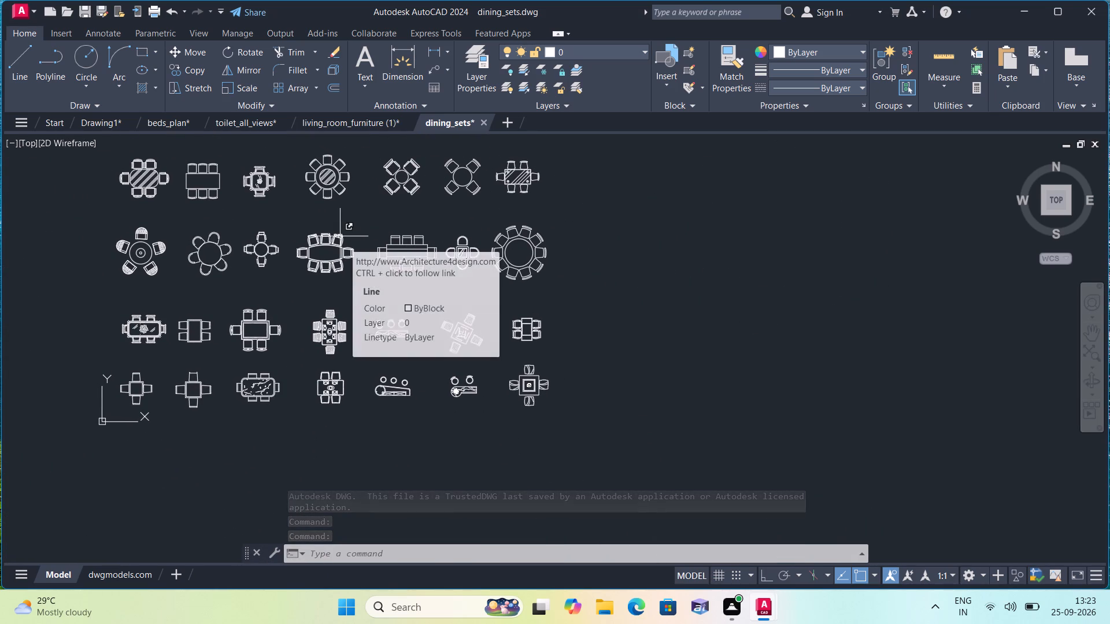
{"action": "scroll", "coordinate": [255, 367], "scroll_direction": "up", "scroll_amount": 2}
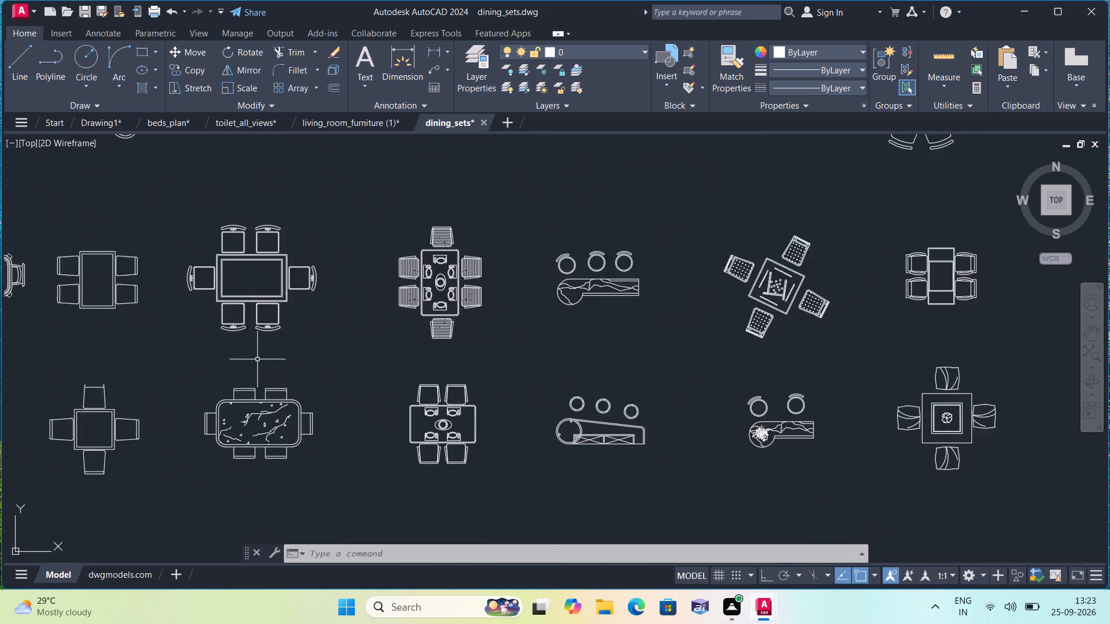
{"action": "scroll", "coordinate": [259, 354], "scroll_direction": "up", "scroll_amount": 1}
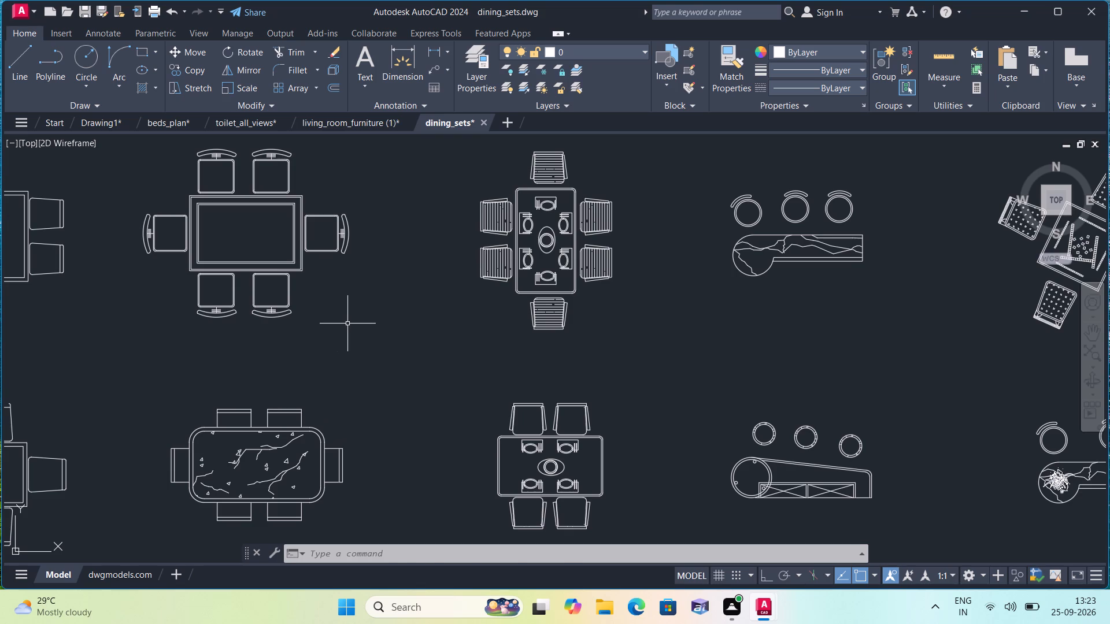
{"action": "left_click", "coordinate": [347, 323]}
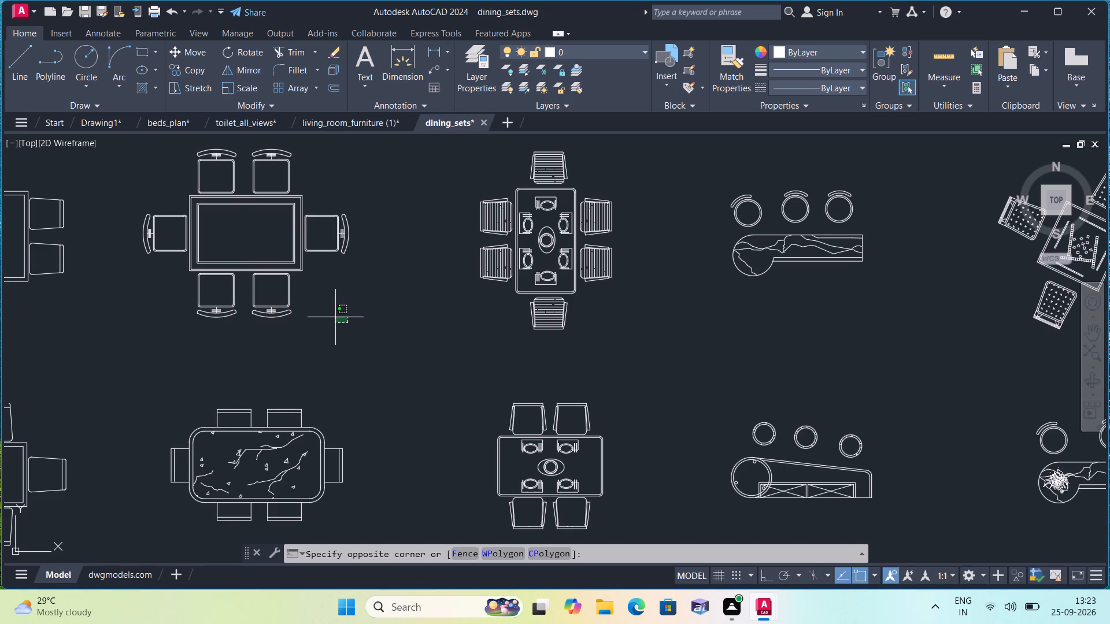
{"action": "scroll", "coordinate": [336, 315], "scroll_direction": "down", "scroll_amount": 2}
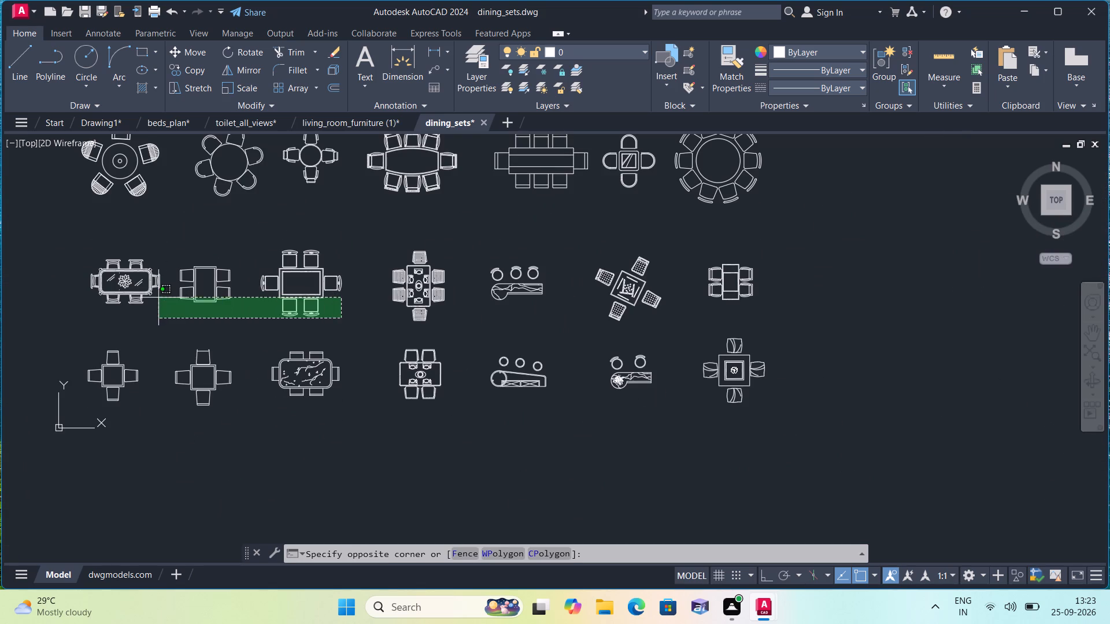
{"action": "left_click", "coordinate": [362, 333]}
{"action": "middle_click_drag", "start_coordinate": [182, 296], "coordinate": [317, 382]}
{"action": "scroll", "coordinate": [319, 382], "scroll_direction": "down", "scroll_amount": 1}
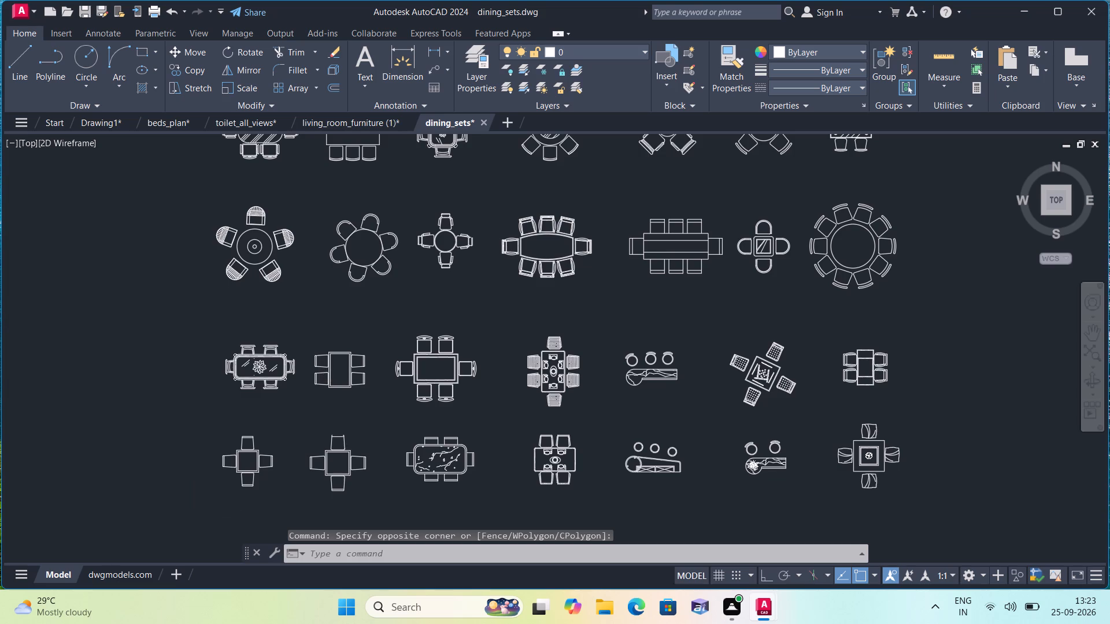
{"action": "scroll", "coordinate": [319, 382], "scroll_direction": "down", "scroll_amount": 1}
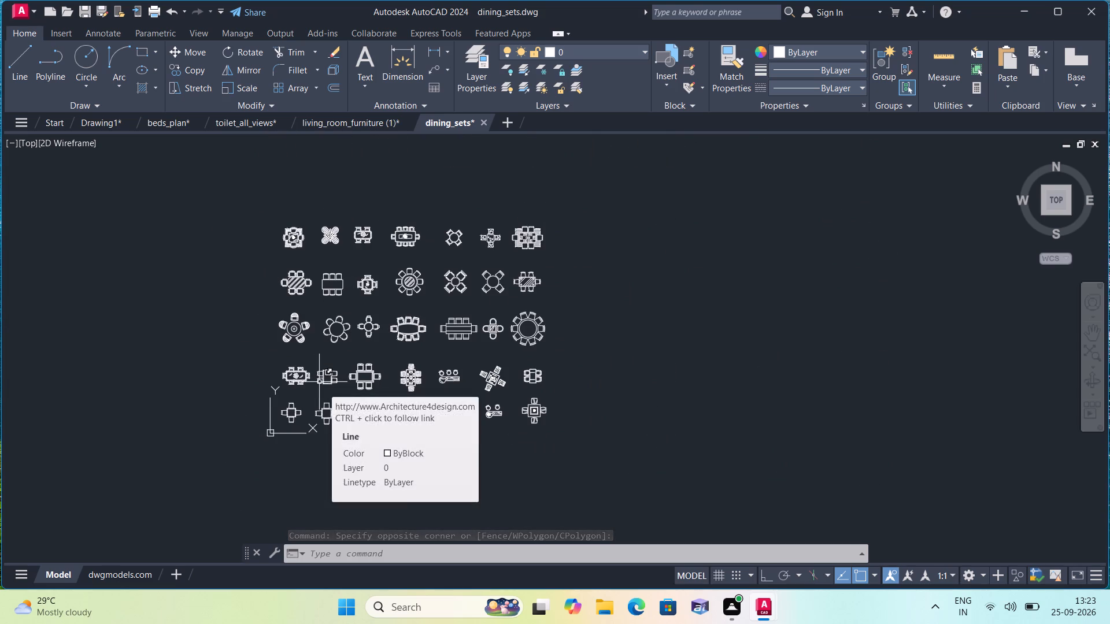
{"action": "scroll", "coordinate": [319, 382], "scroll_direction": "up", "scroll_amount": 2}
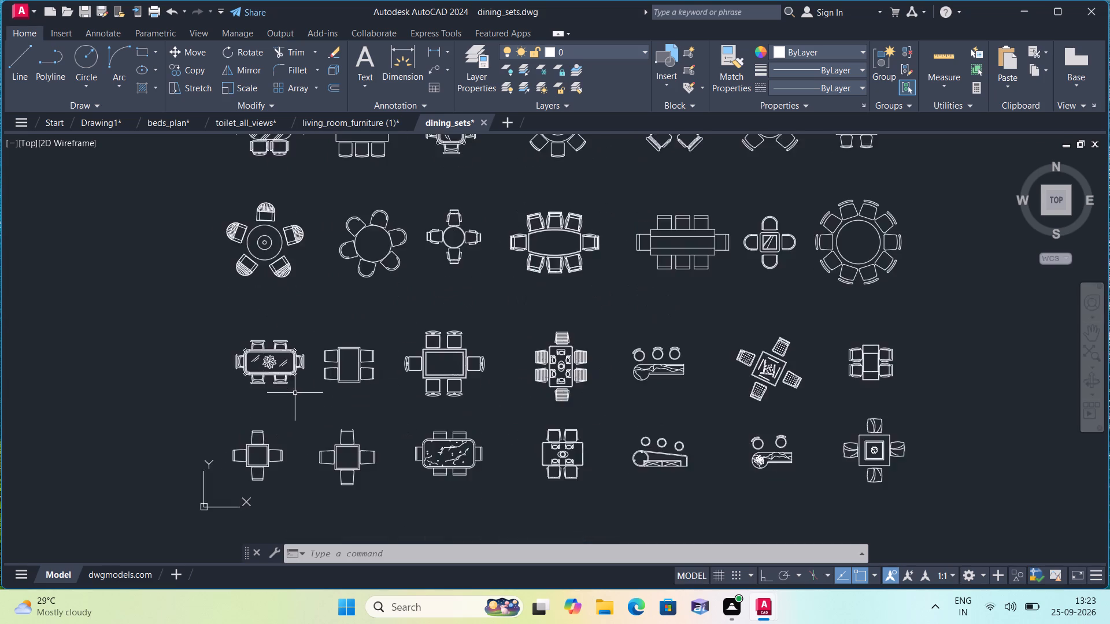
{"action": "scroll", "coordinate": [294, 393], "scroll_direction": "up", "scroll_amount": 1}
{"action": "left_click_drag", "start_coordinate": [319, 389], "coordinate": [317, 383]}
{"action": "left_click", "coordinate": [158, 283]}
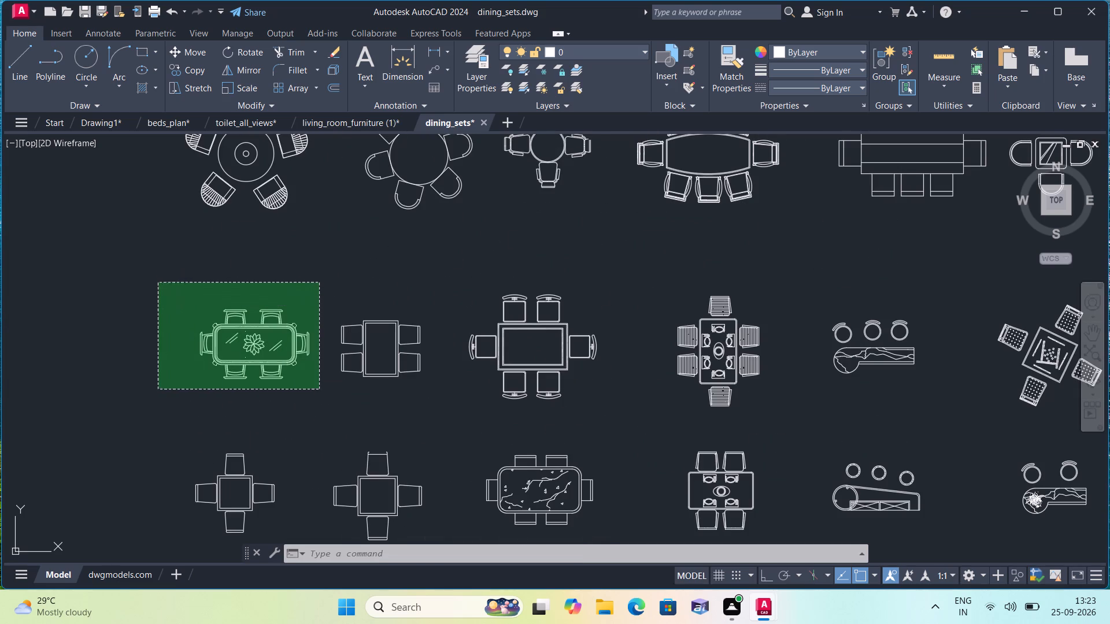
{"action": "key", "text": "ctrl+c"}
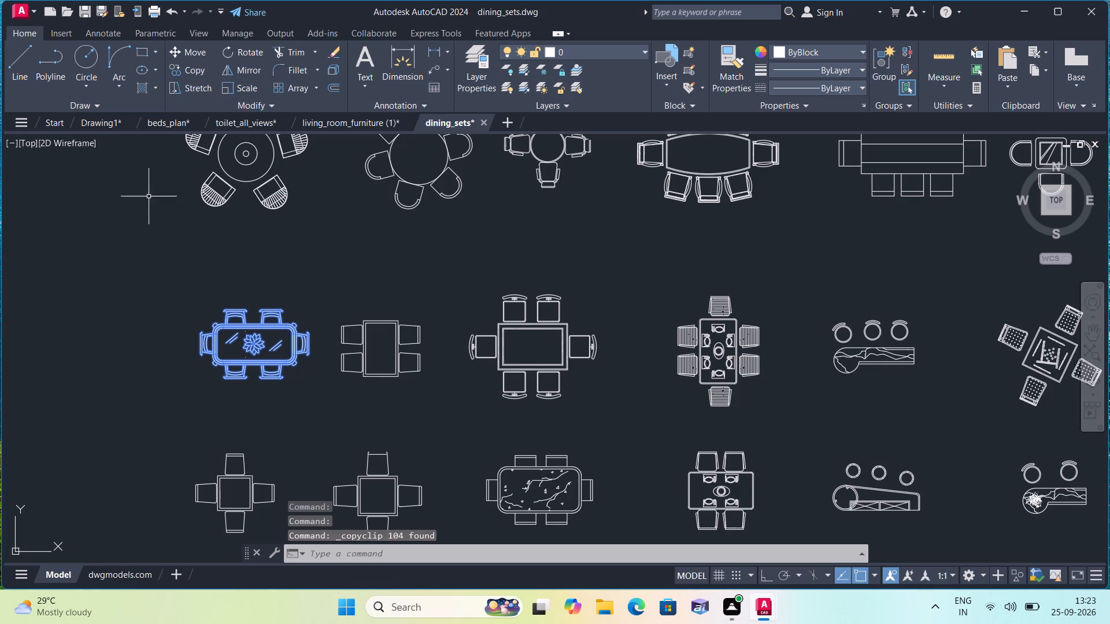
Paste the copied six-chair dining set into Drawing1, south-east of the floor plan.
{"action": "left_click", "coordinate": [92, 121]}
{"action": "key", "text": "ctrl+v"}
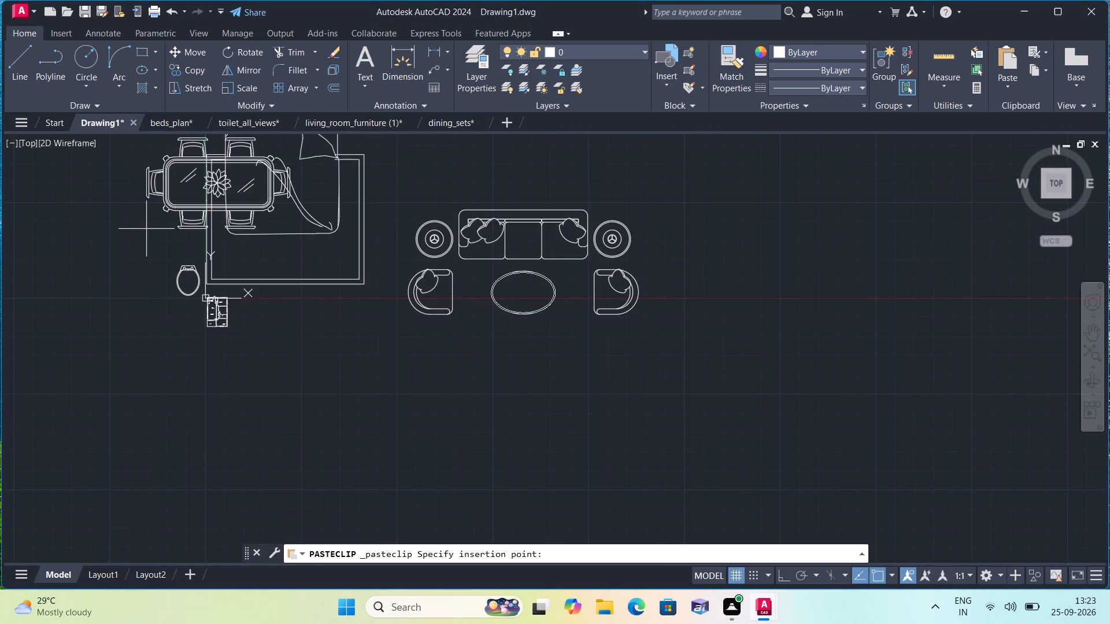
{"action": "scroll", "coordinate": [192, 282], "scroll_direction": "down", "scroll_amount": 1}
{"action": "left_click", "coordinate": [271, 414]}
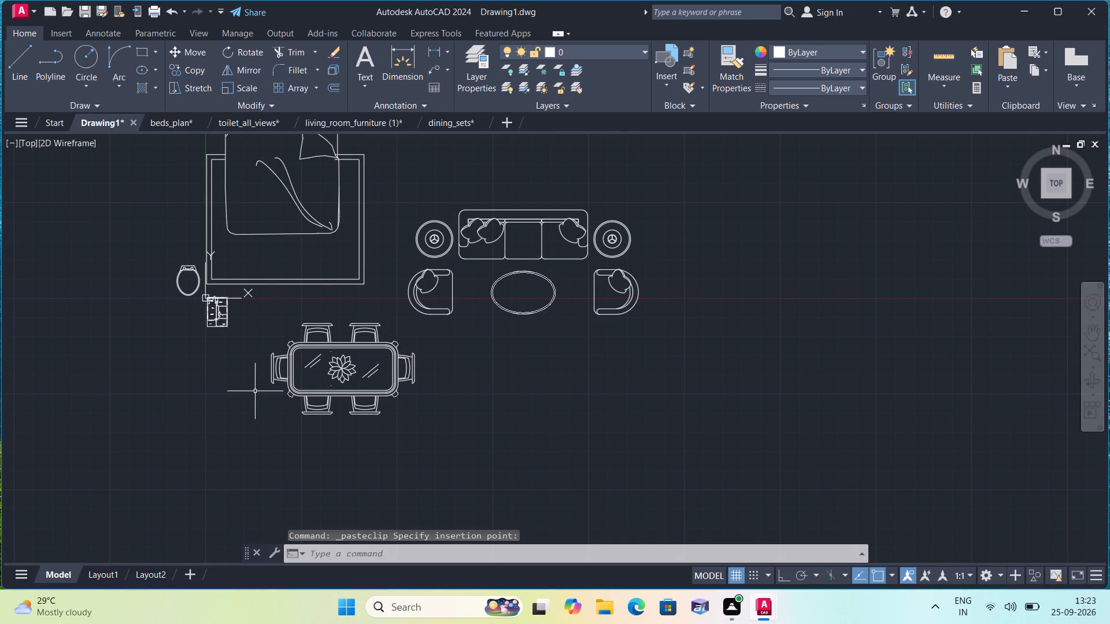
Open sinks_2.dwg and copy the bottom-row single-bowl sink together with the top-row, last-column sink with ribbed drainer.
{"action": "left_click", "coordinate": [21, 8]}
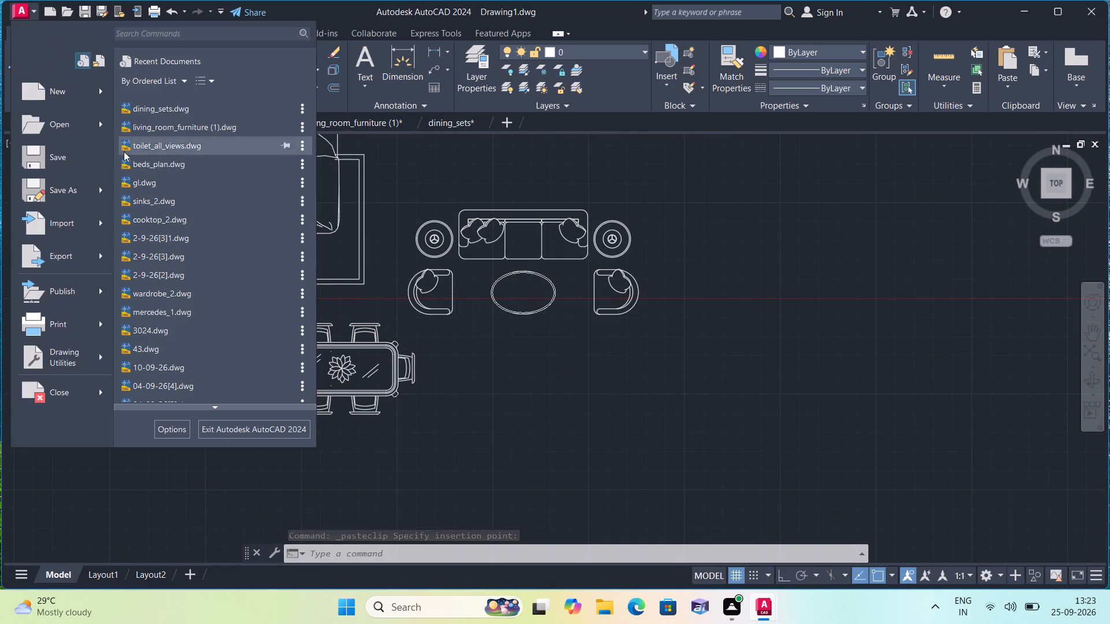
{"action": "left_click", "coordinate": [156, 197]}
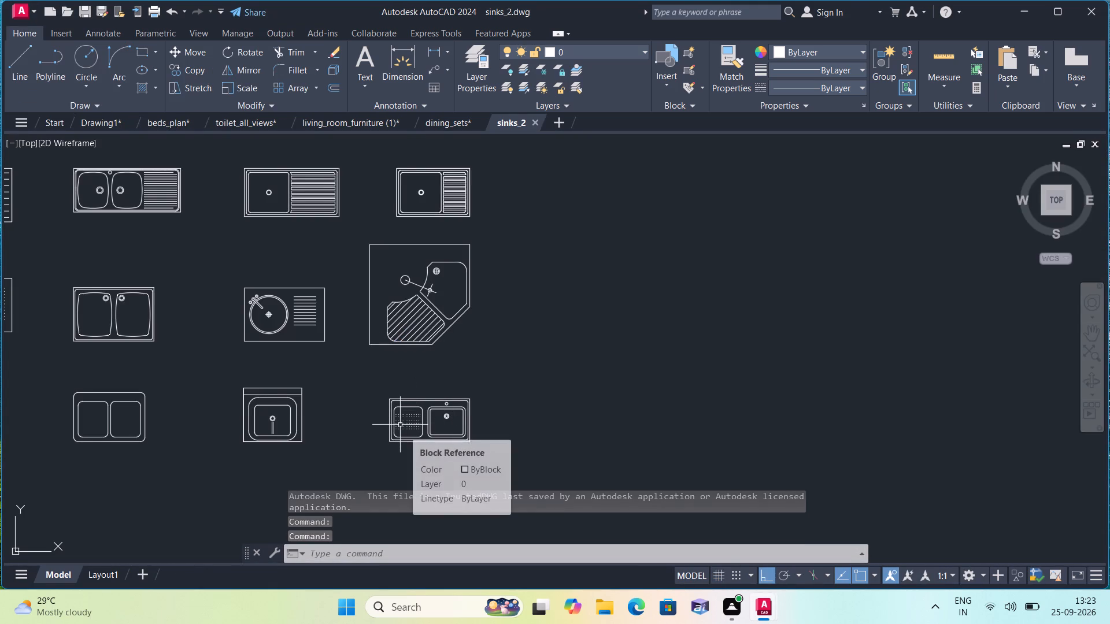
{"action": "middle_click_drag", "start_coordinate": [400, 425], "coordinate": [480, 373]}
{"action": "scroll", "coordinate": [480, 373], "scroll_direction": "down", "scroll_amount": 1}
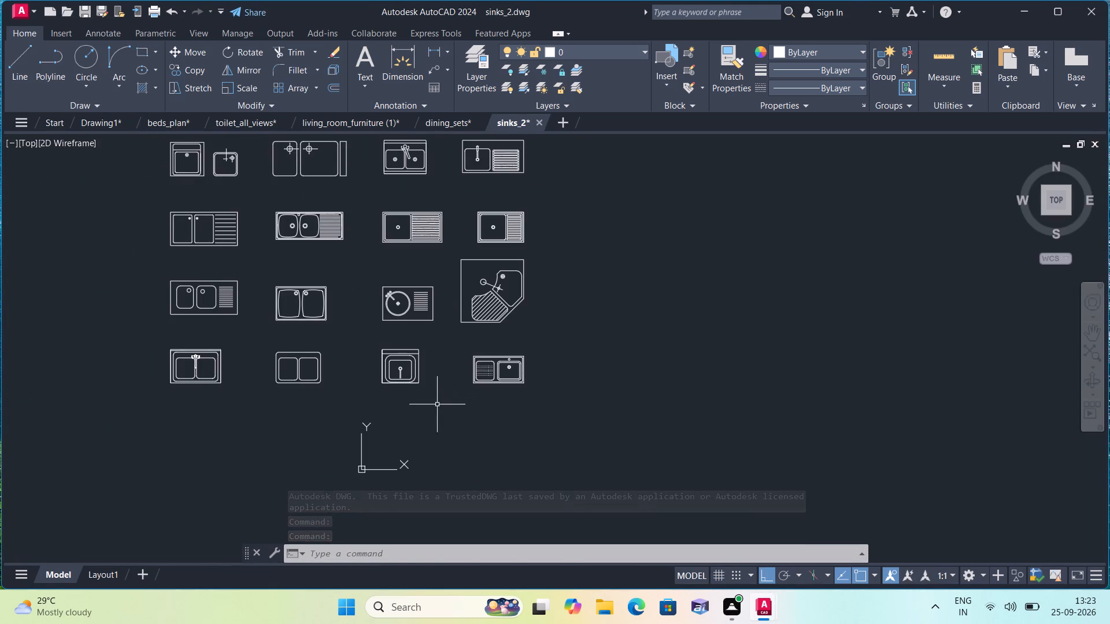
{"action": "left_click", "coordinate": [437, 404]}
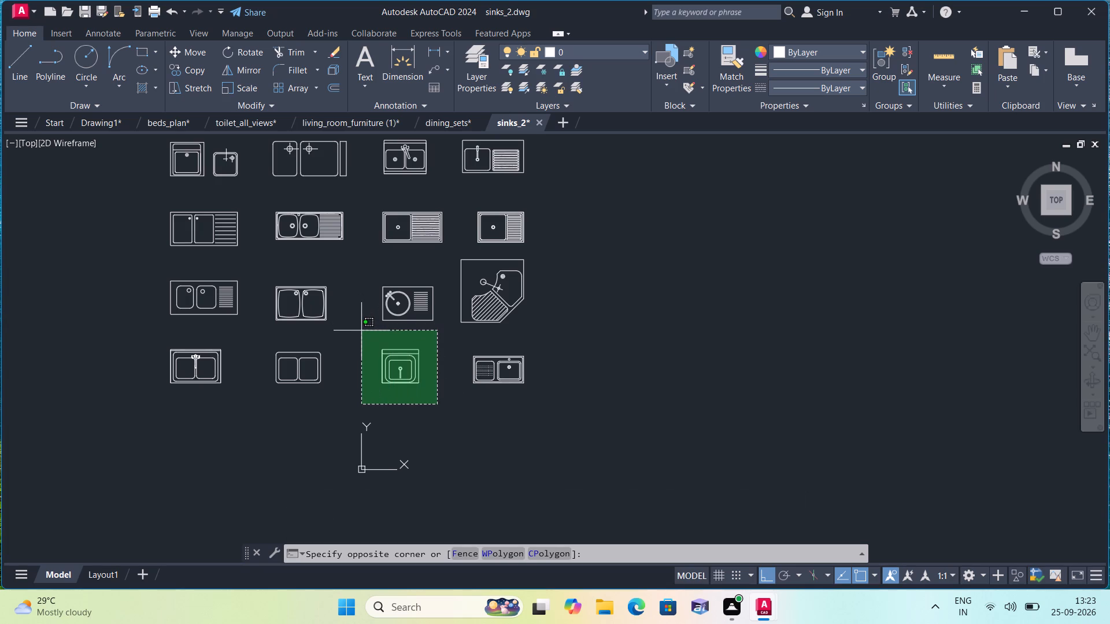
{"action": "left_click", "coordinate": [361, 330]}
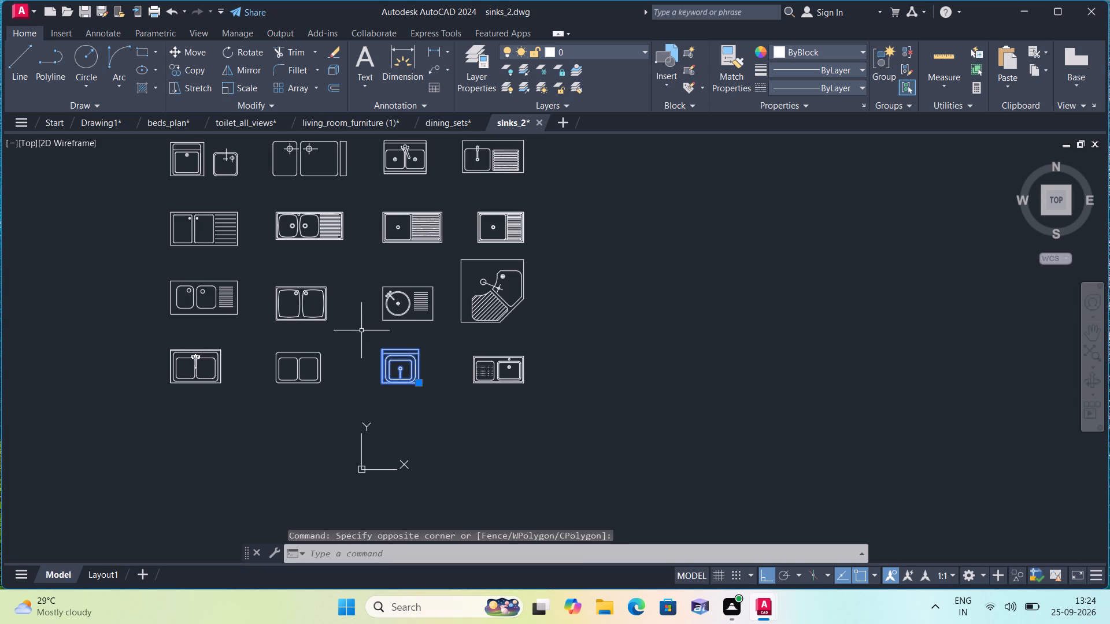
{"action": "middle_click_drag", "start_coordinate": [361, 330], "coordinate": [376, 372]}
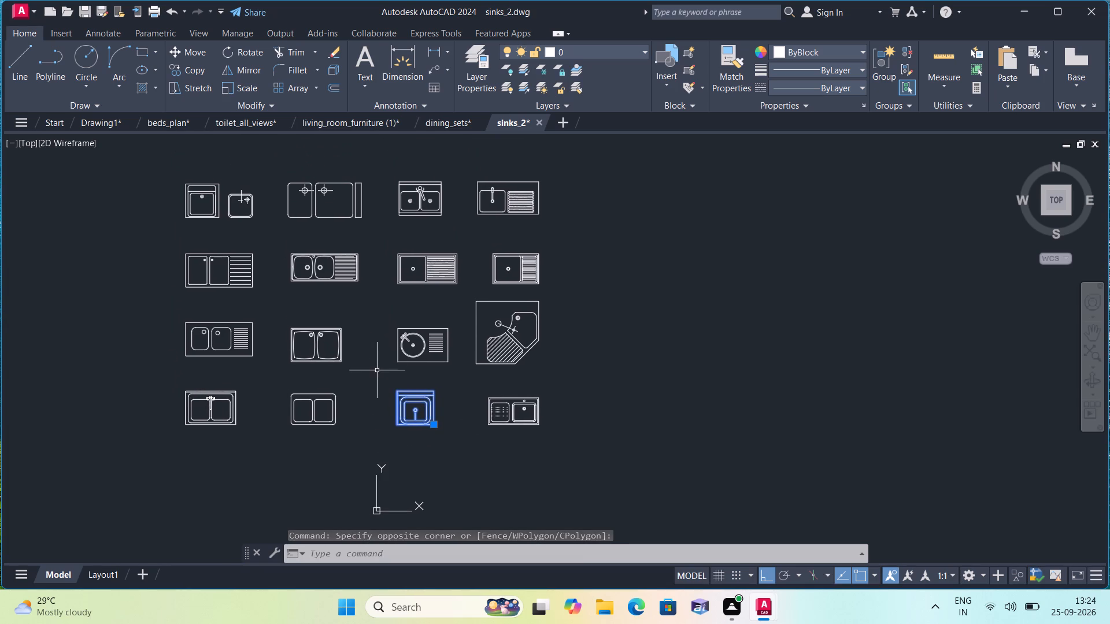
{"action": "middle_click_drag", "start_coordinate": [434, 308], "coordinate": [415, 419]}
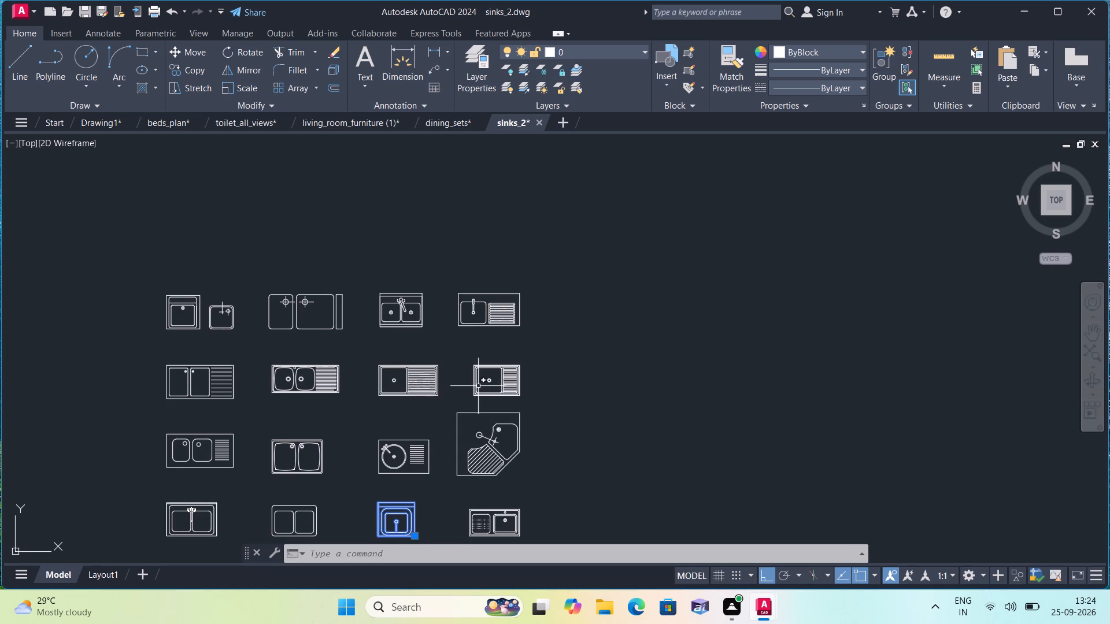
{"action": "scroll", "coordinate": [456, 406], "scroll_direction": "up", "scroll_amount": 1}
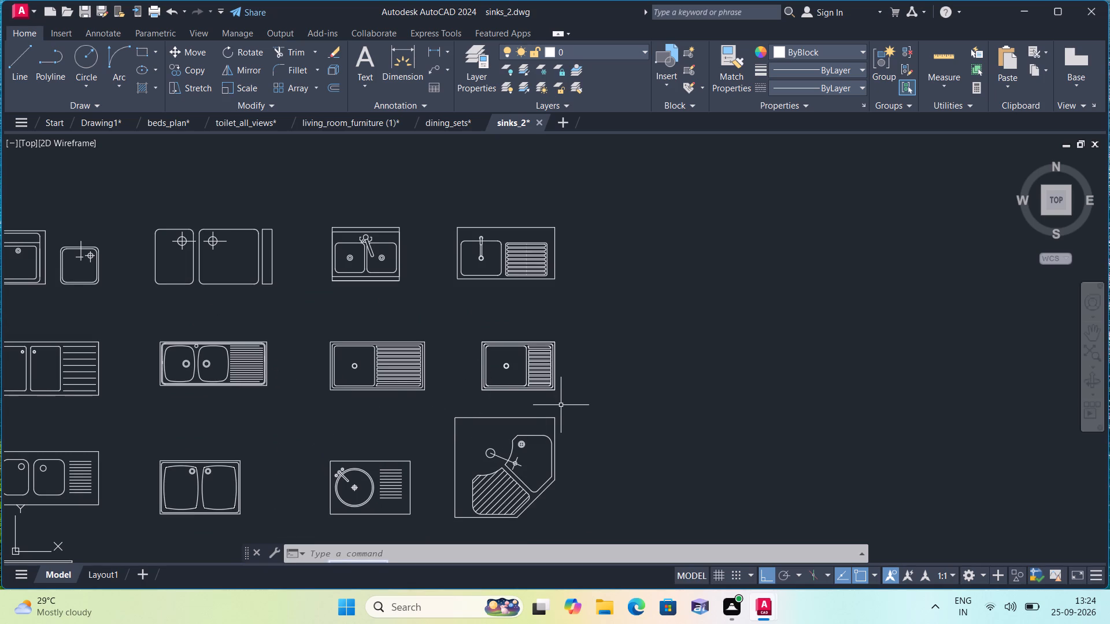
{"action": "left_click", "coordinate": [569, 302]}
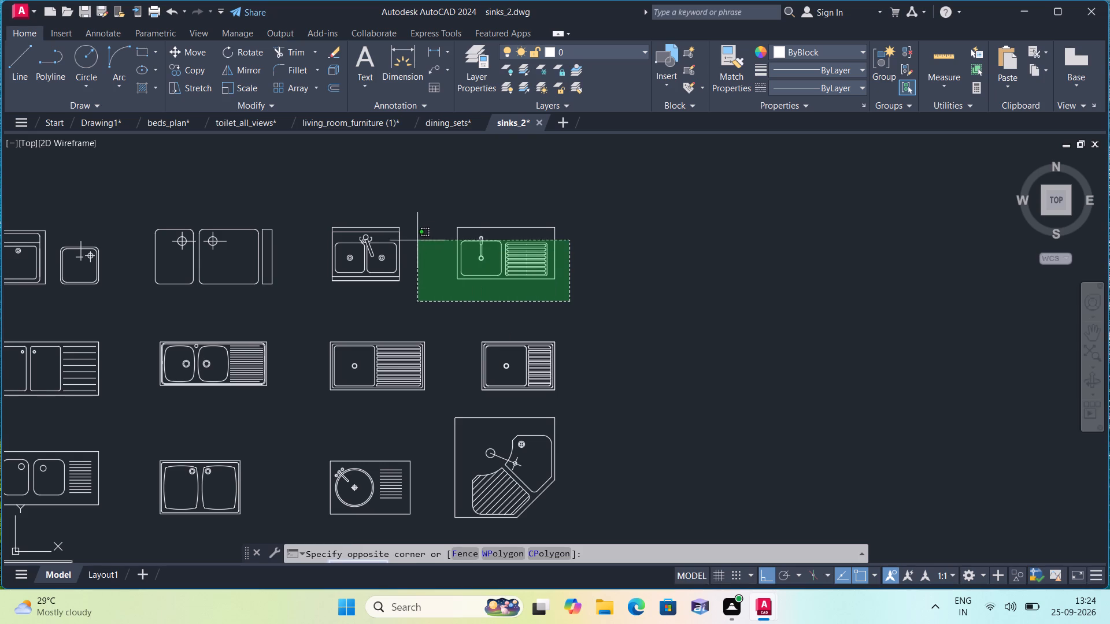
{"action": "left_click", "coordinate": [432, 214]}
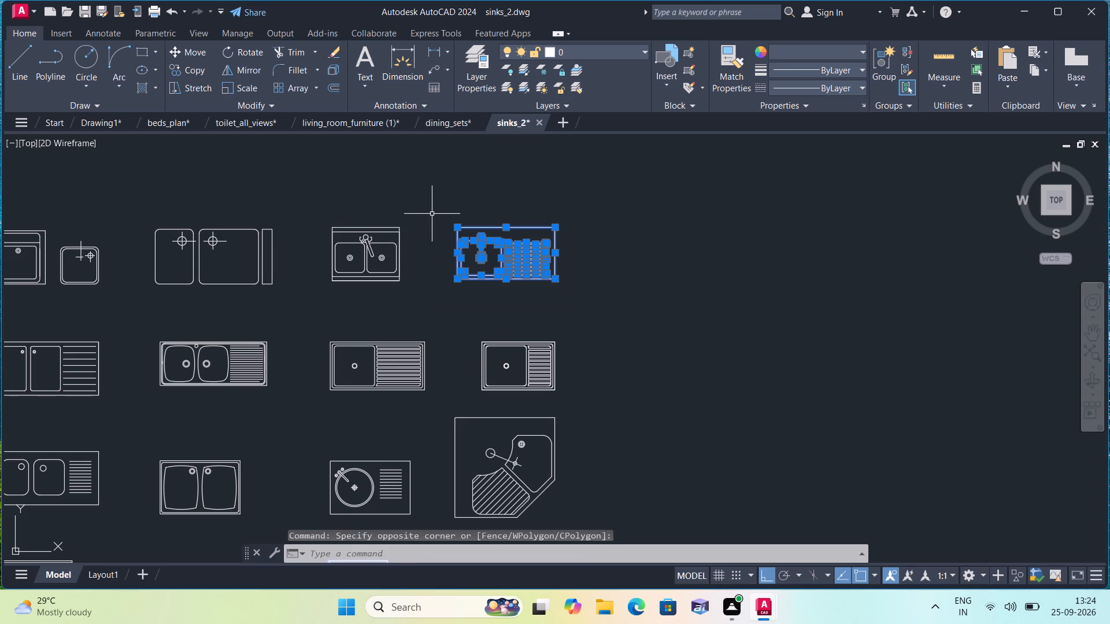
{"action": "key", "text": "ctrl+c"}
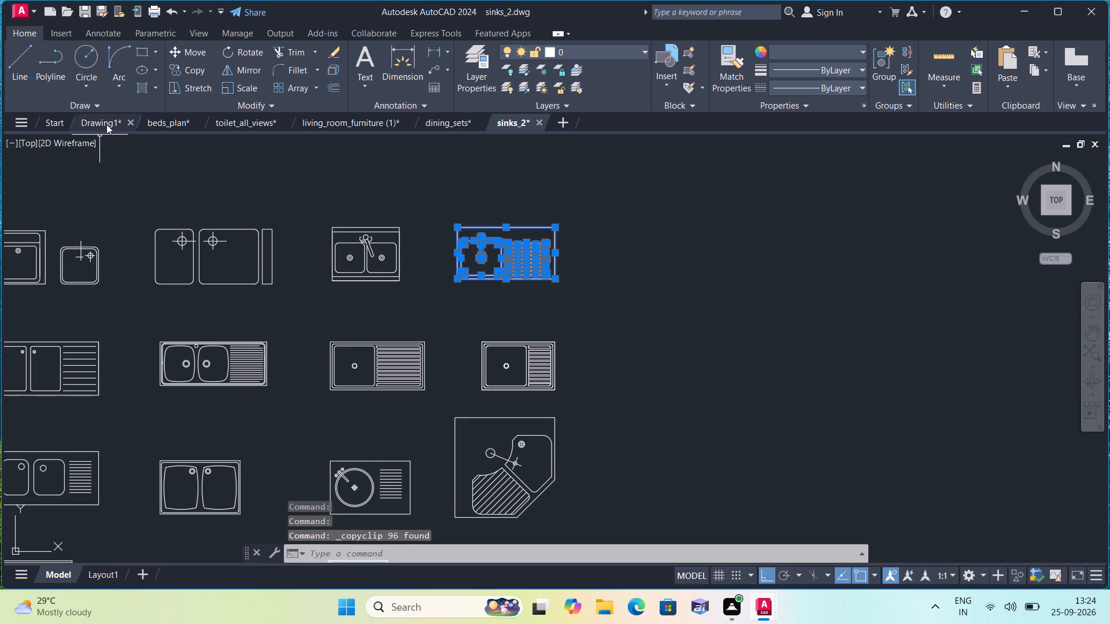
Paste the two copied sinks into Drawing1, in the empty area east of the sofa set.
{"action": "left_click", "coordinate": [106, 124]}
{"action": "key", "text": "ctrl+v"}
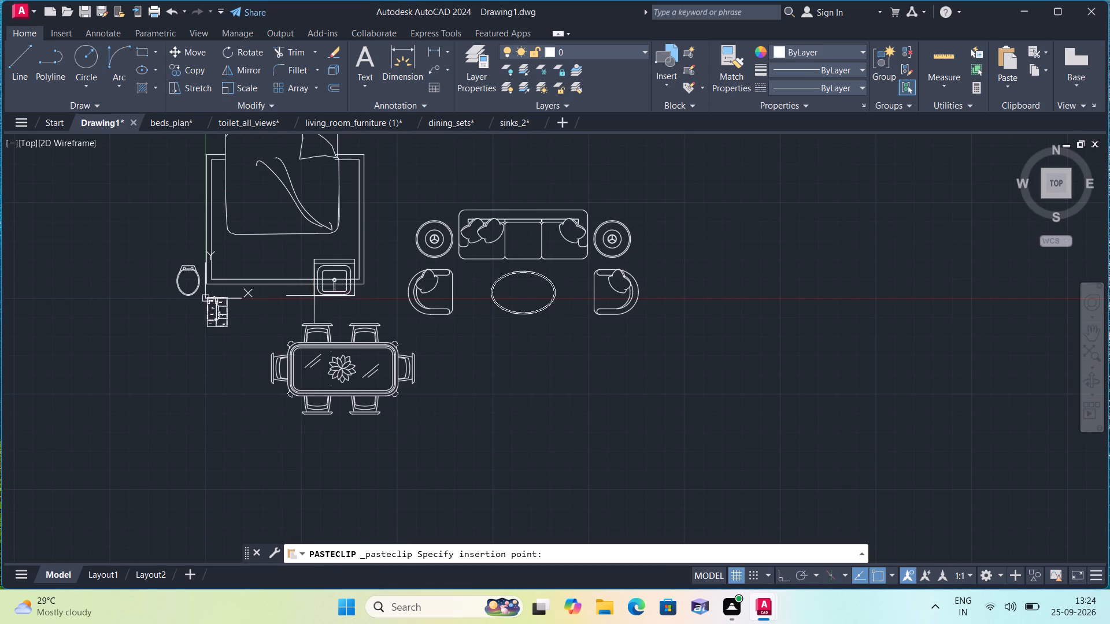
{"action": "scroll", "coordinate": [441, 361], "scroll_direction": "down", "scroll_amount": 3}
{"action": "left_click", "coordinate": [658, 361]}
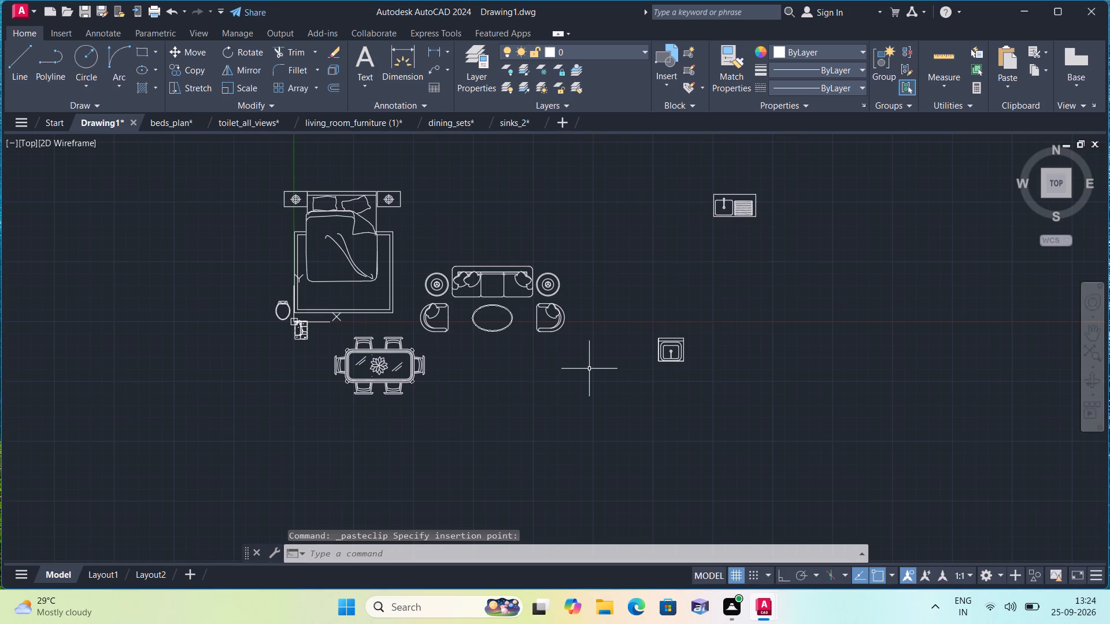
{"action": "scroll", "coordinate": [528, 378], "scroll_direction": "down", "scroll_amount": 2}
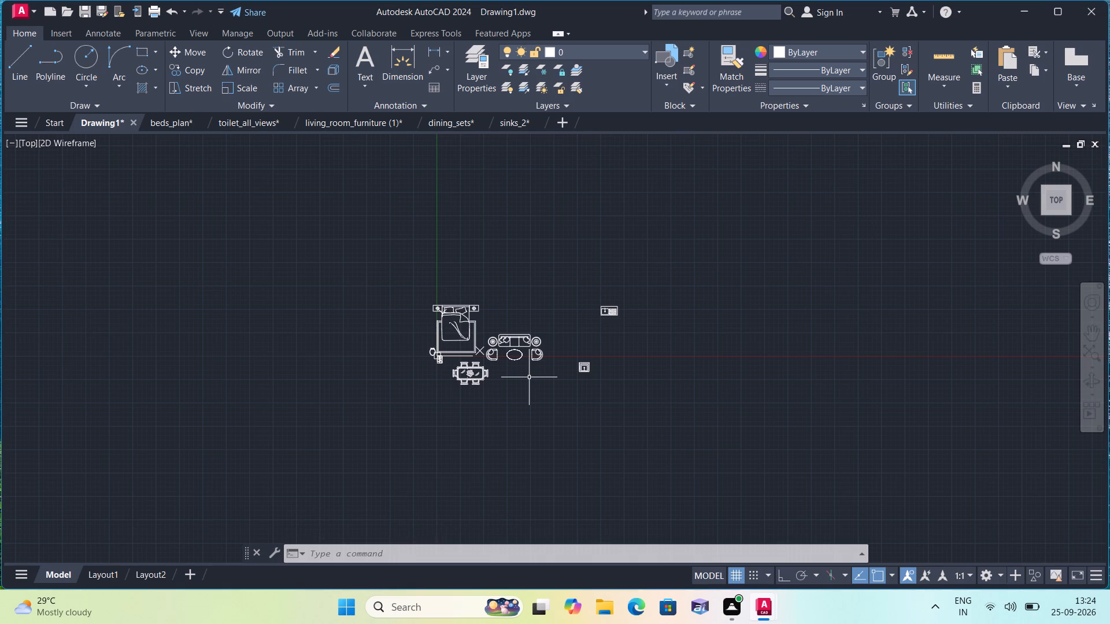
Open wardrobe_2.dwg and copy the deep rectangular wardrobe with two partly open doors, with hanging clothes inside.
{"action": "left_click", "coordinate": [24, 14]}
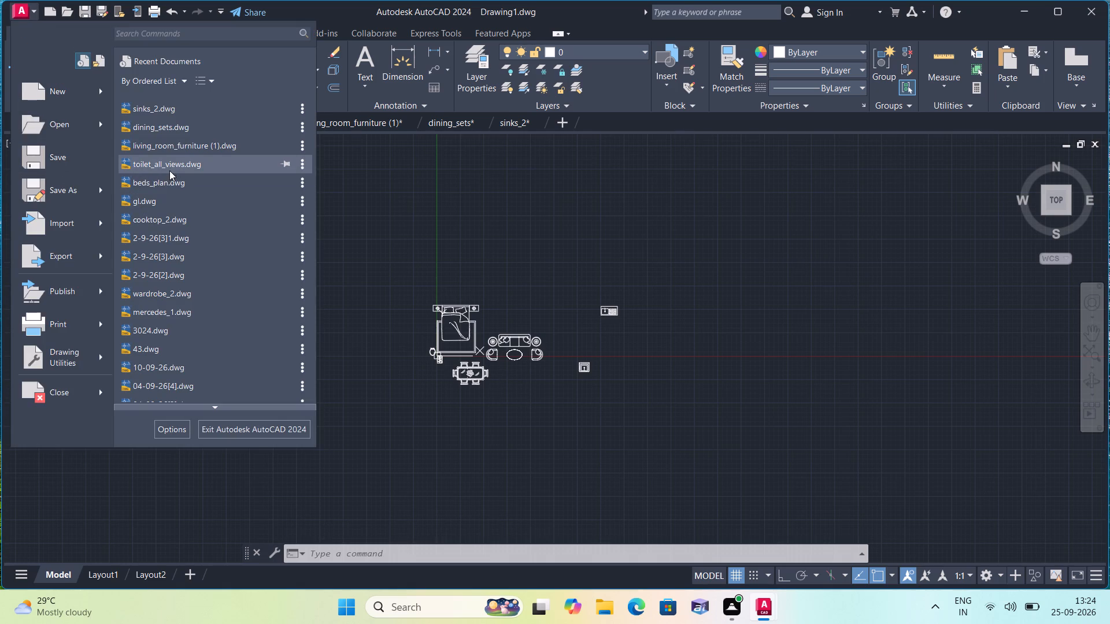
{"action": "left_click", "coordinate": [175, 291]}
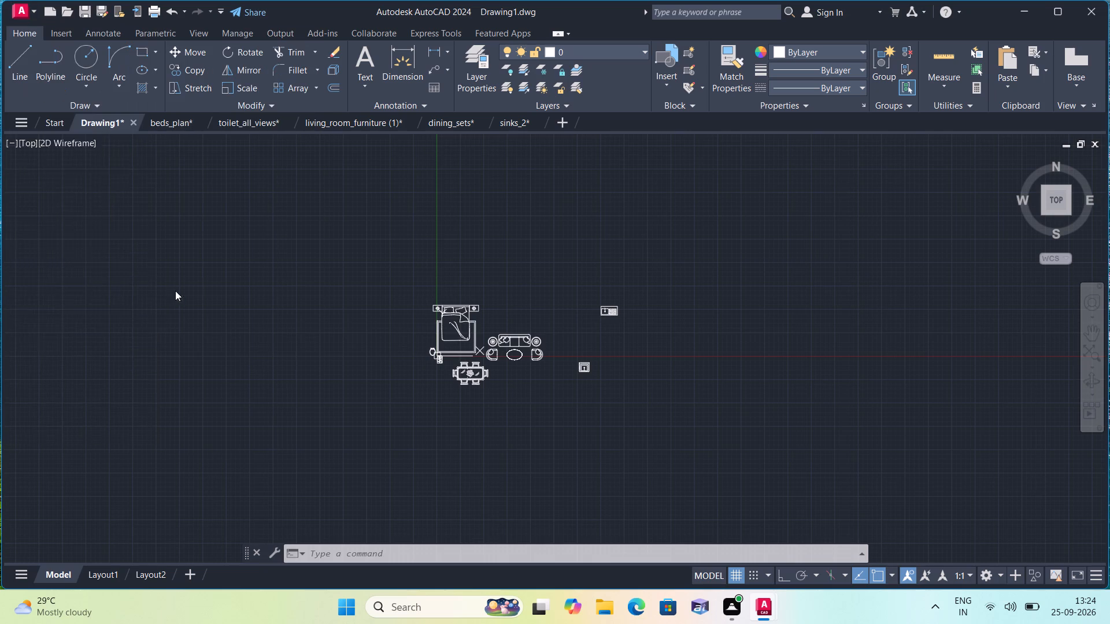
{"action": "scroll", "coordinate": [441, 339], "scroll_direction": "down", "scroll_amount": 1}
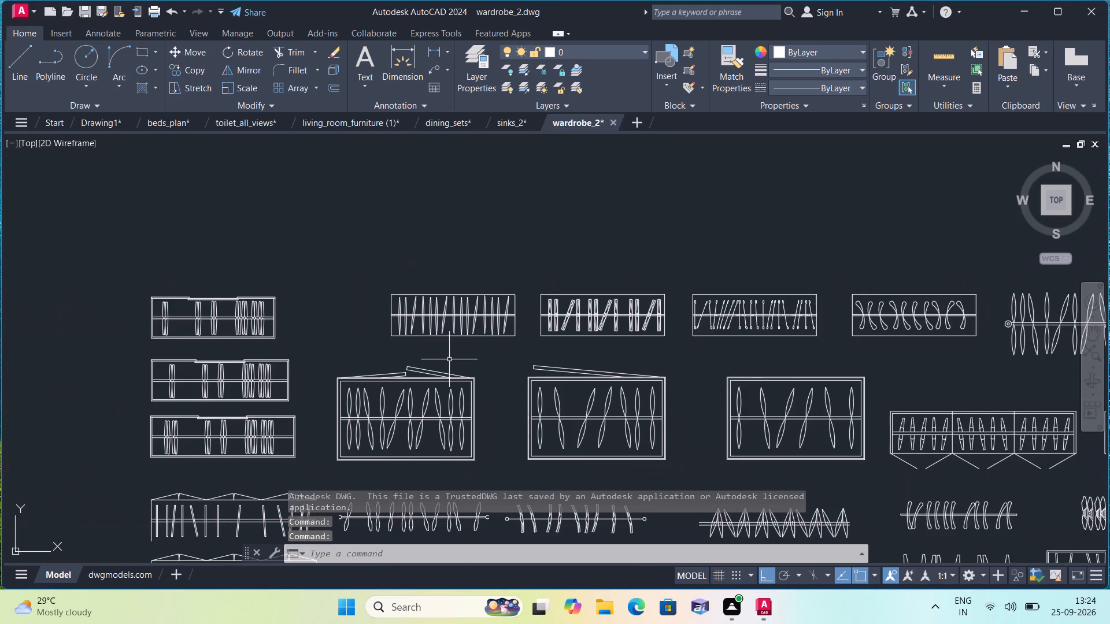
{"action": "middle_click_drag", "start_coordinate": [446, 358], "coordinate": [438, 296]}
{"action": "scroll", "coordinate": [441, 302], "scroll_direction": "down", "scroll_amount": 1}
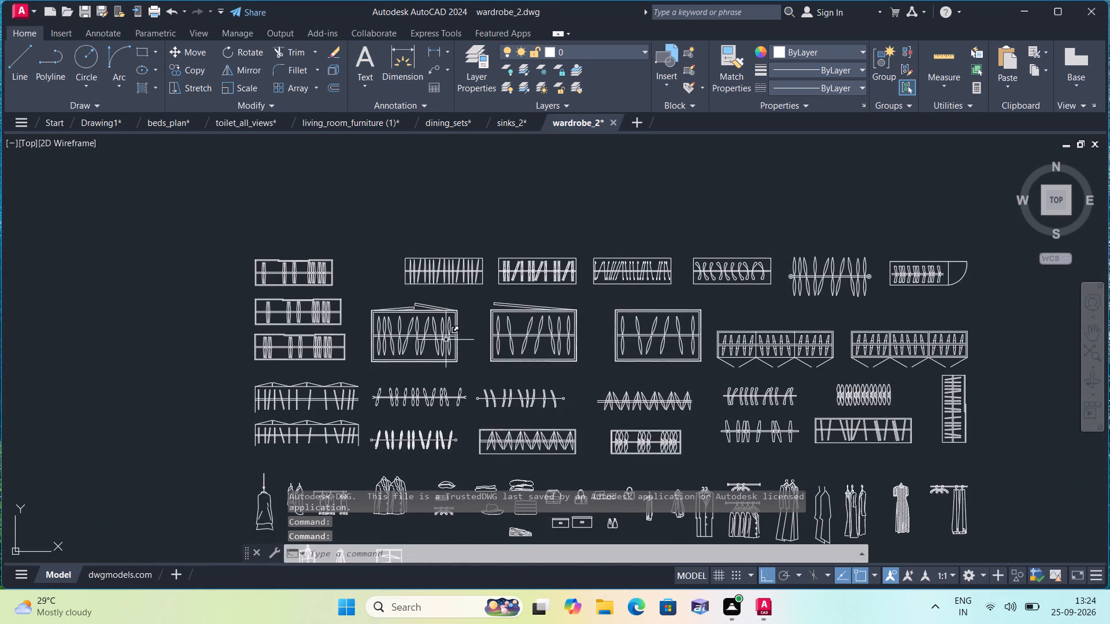
{"action": "scroll", "coordinate": [450, 346], "scroll_direction": "down", "scroll_amount": 1}
{"action": "scroll", "coordinate": [452, 354], "scroll_direction": "up", "scroll_amount": 2}
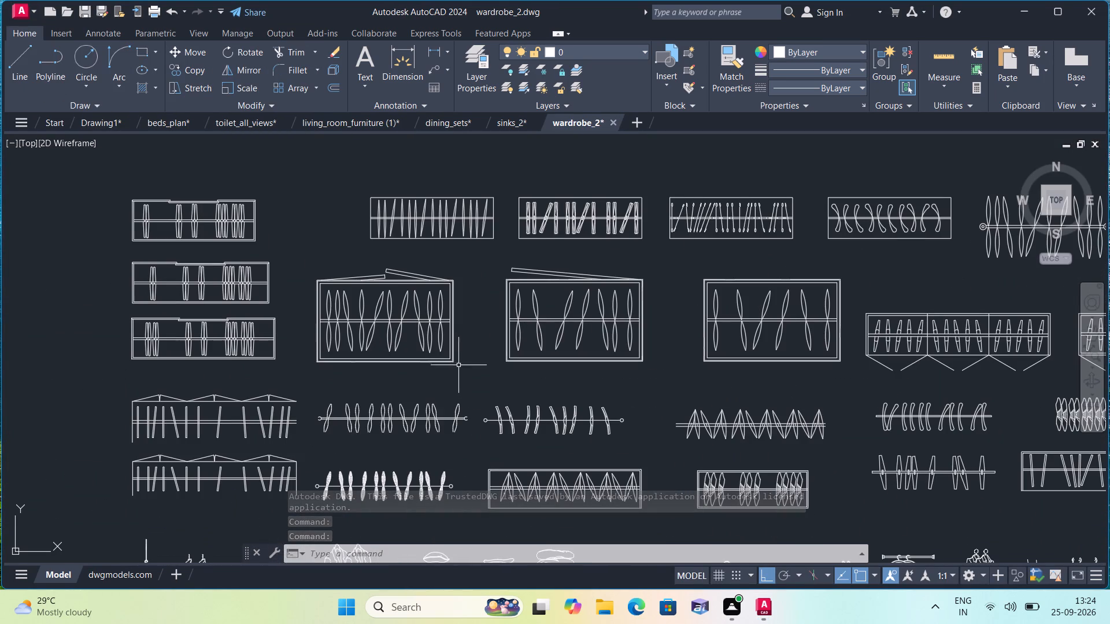
{"action": "left_click", "coordinate": [462, 374]}
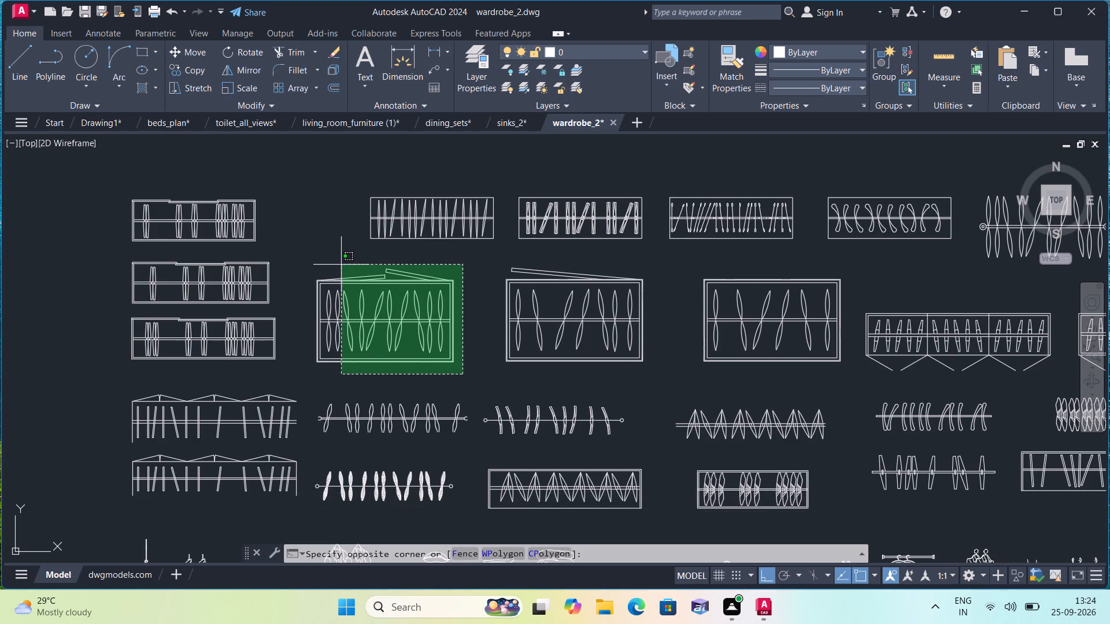
{"action": "left_click", "coordinate": [315, 252]}
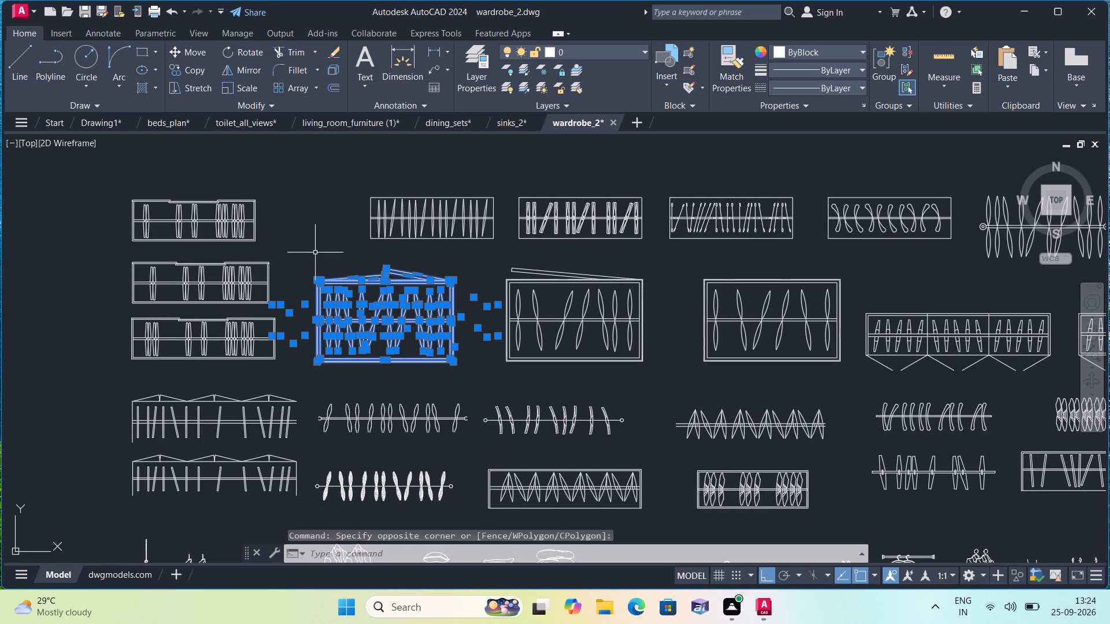
{"action": "key", "text": "ctrl+c"}
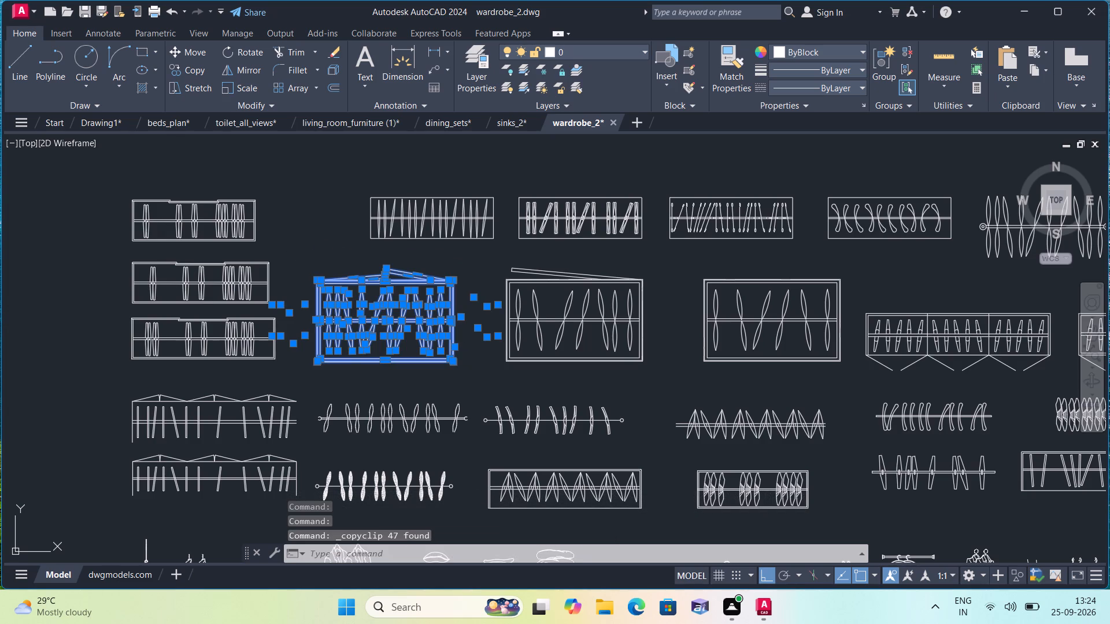
Paste the copied wardrobe into Drawing1, in the empty area west of the bed.
{"action": "left_click", "coordinate": [88, 125]}
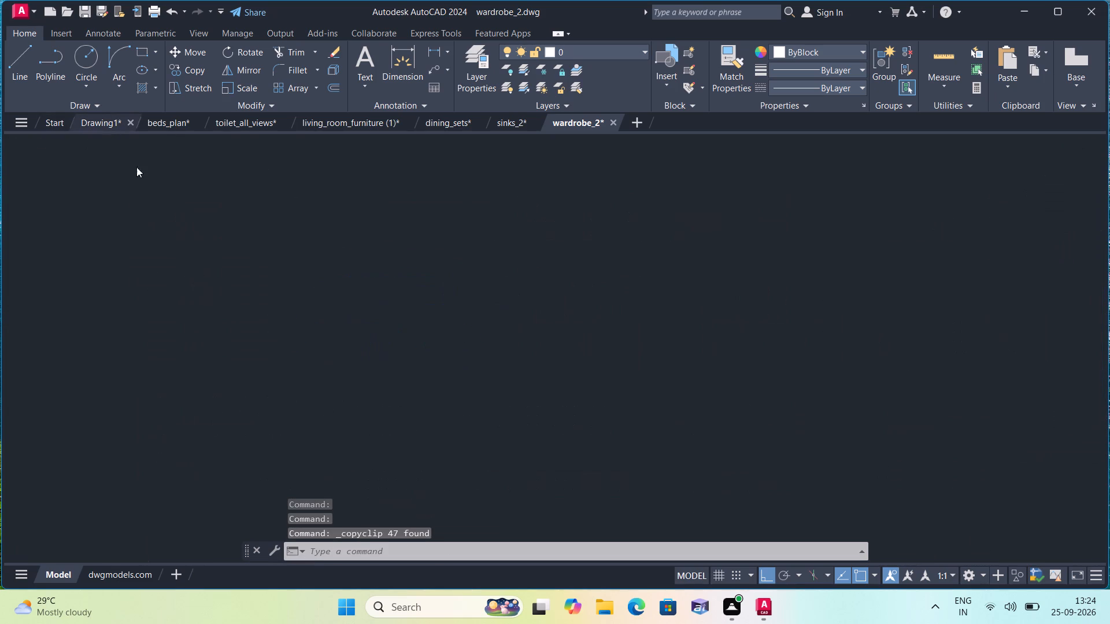
{"action": "key", "text": "ctrl+v"}
{"action": "left_click", "coordinate": [335, 339]}
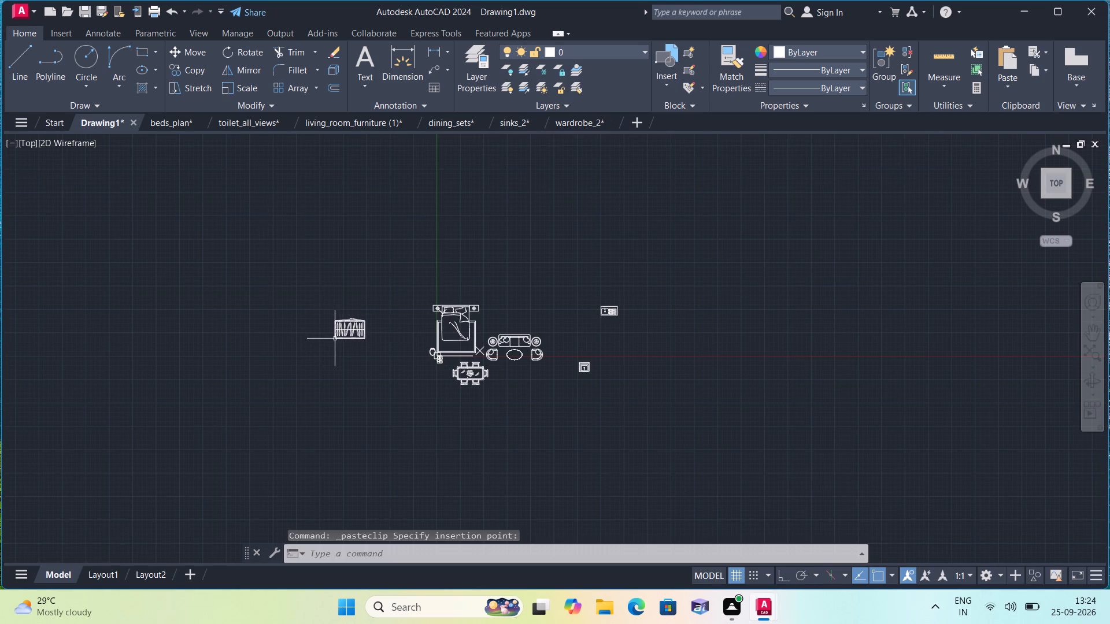
Open cooktop_2.dwg and copy the four-burner cooktop in the second row from the top, fourth column.
{"action": "left_click", "coordinate": [17, 11]}
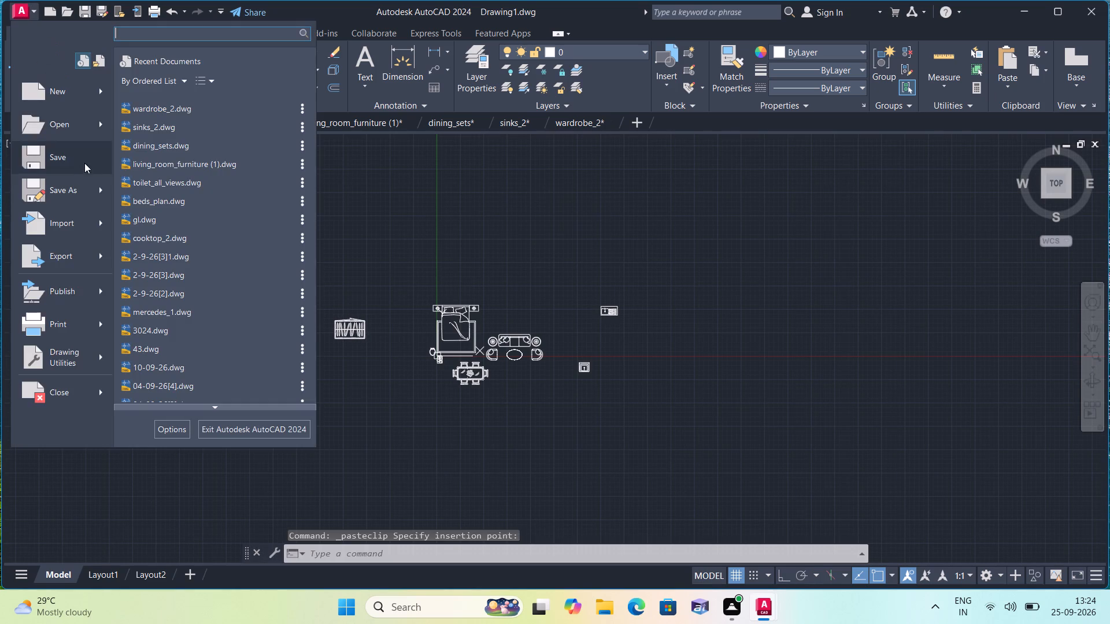
{"action": "left_click", "coordinate": [153, 232]}
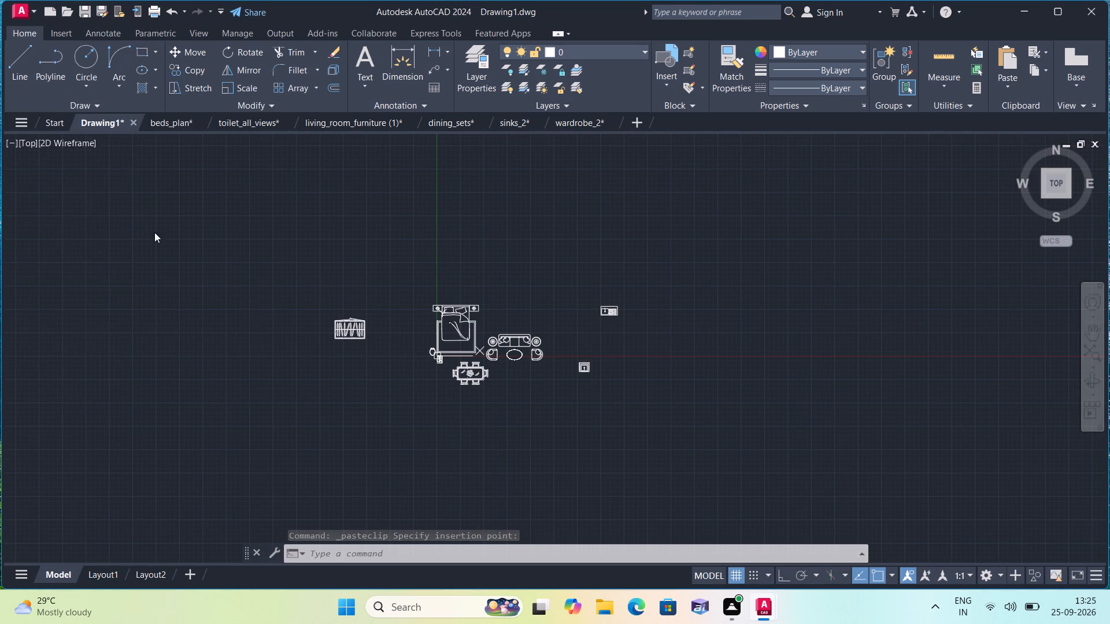
{"action": "scroll", "coordinate": [409, 364], "scroll_direction": "down", "scroll_amount": 1}
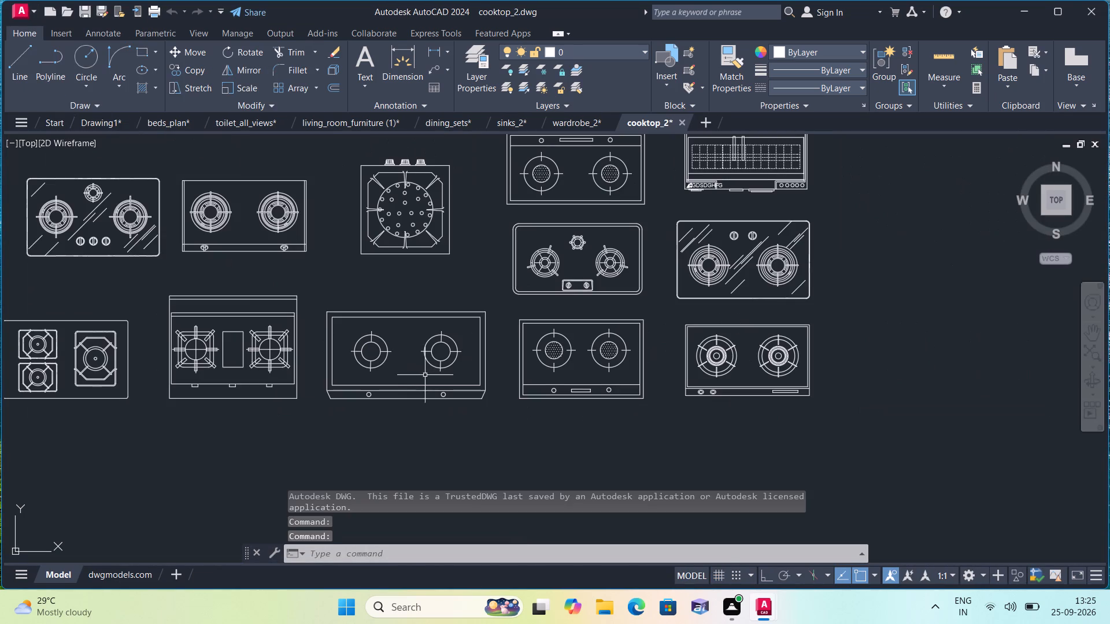
{"action": "middle_click_drag", "start_coordinate": [394, 277], "coordinate": [461, 341]}
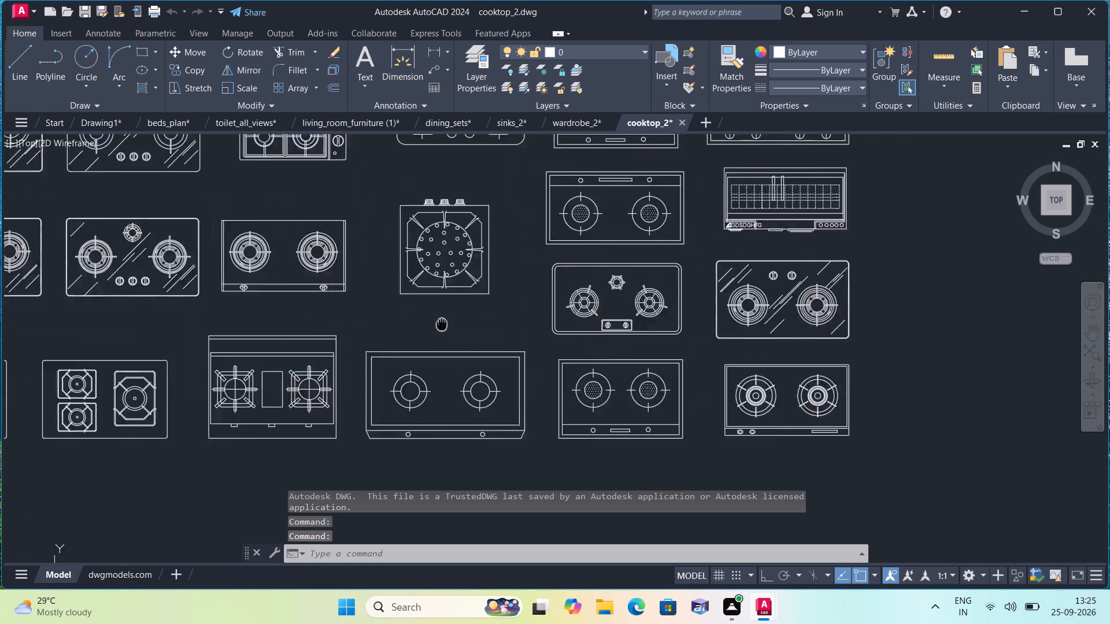
{"action": "middle_click_drag", "start_coordinate": [461, 341], "coordinate": [483, 362]}
{"action": "scroll", "coordinate": [483, 359], "scroll_direction": "down", "scroll_amount": 1}
{"action": "scroll", "coordinate": [427, 310], "scroll_direction": "down", "scroll_amount": 1}
{"action": "middle_click_drag", "start_coordinate": [427, 310], "coordinate": [497, 406]}
{"action": "scroll", "coordinate": [398, 292], "scroll_direction": "down", "scroll_amount": 1}
{"action": "middle_click_drag", "start_coordinate": [398, 292], "coordinate": [418, 382]}
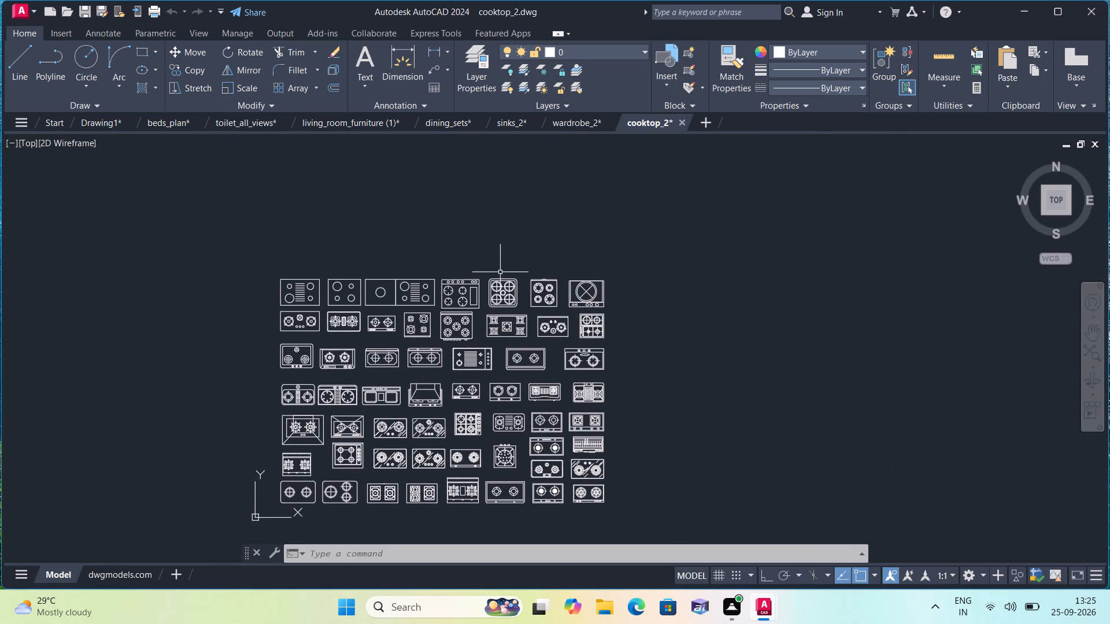
{"action": "scroll", "coordinate": [475, 307], "scroll_direction": "up", "scroll_amount": 1}
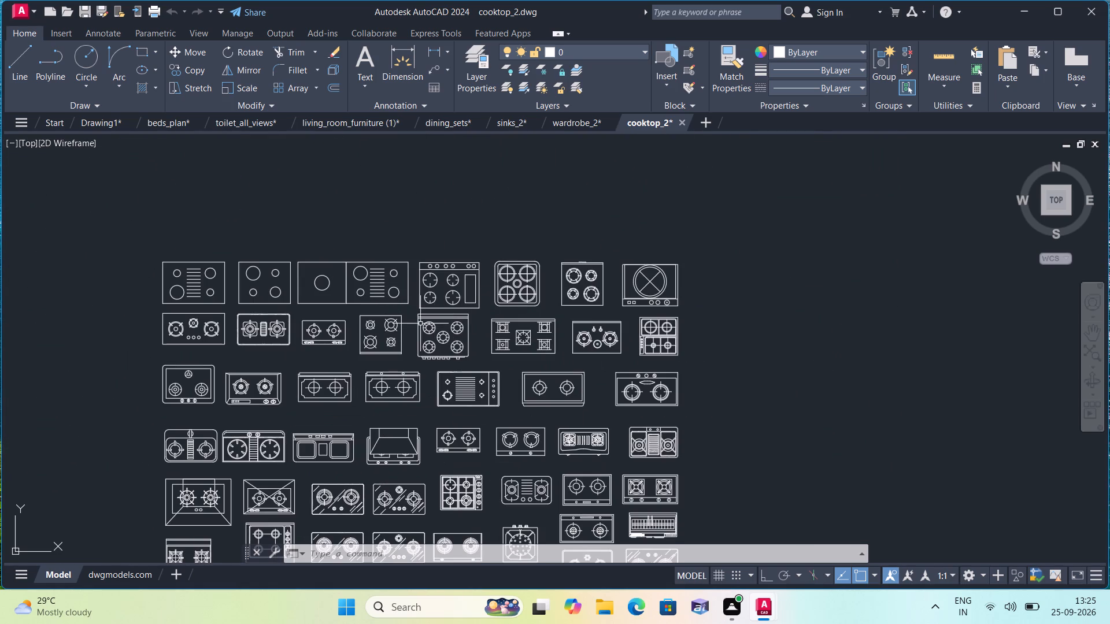
{"action": "scroll", "coordinate": [364, 356], "scroll_direction": "up", "scroll_amount": 2}
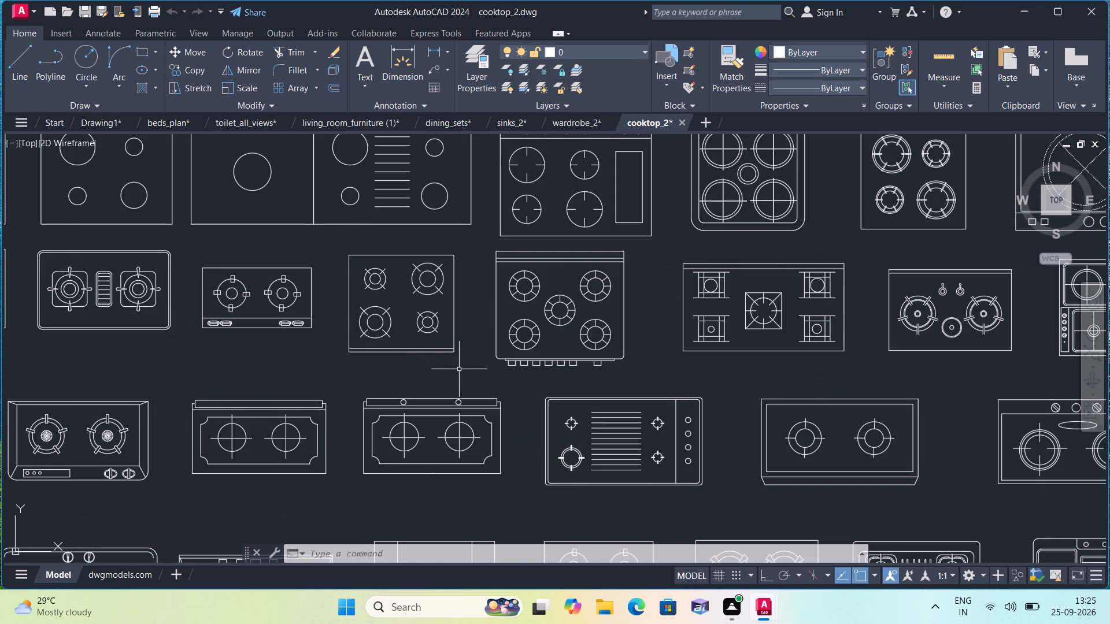
{"action": "left_click", "coordinate": [460, 371]}
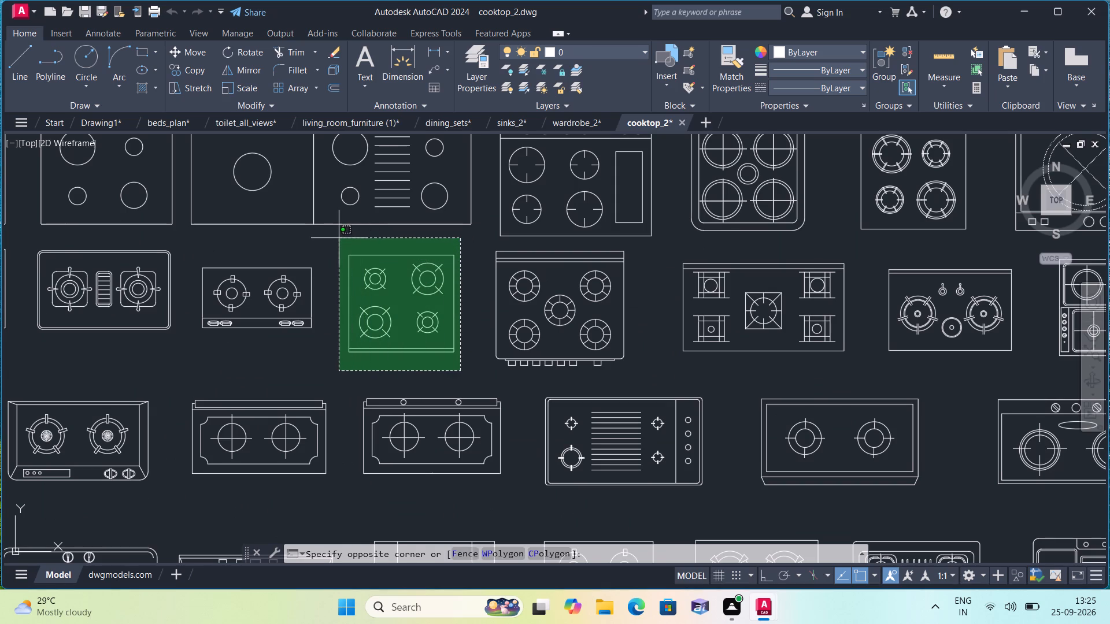
{"action": "left_click", "coordinate": [334, 236]}
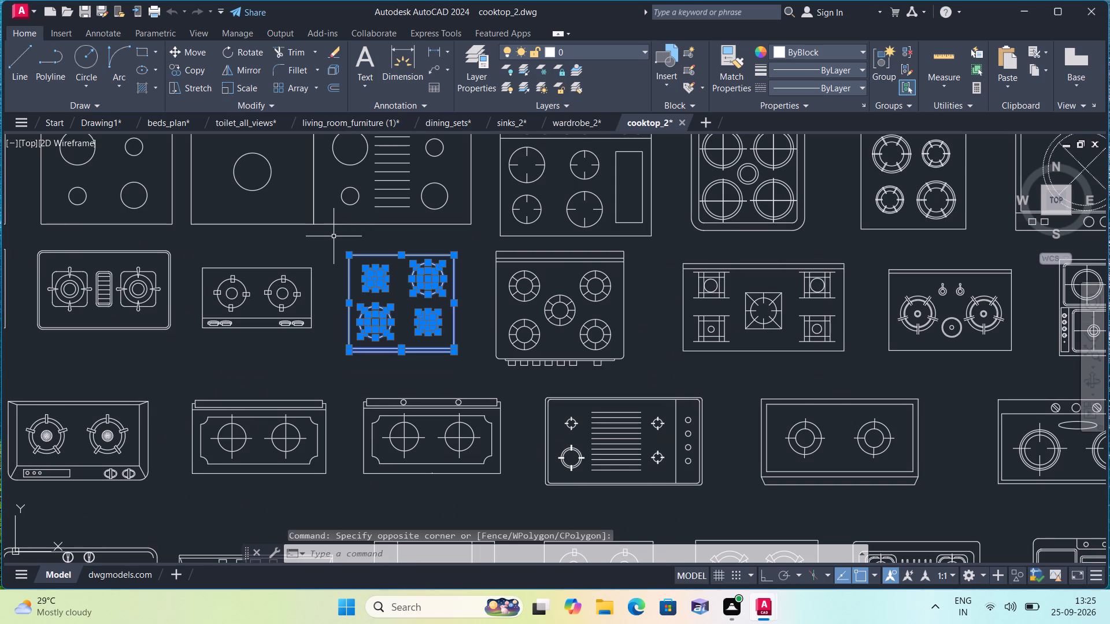
{"action": "key", "text": "ctrl+c"}
Paste the copied four-burner cooktop into Drawing1, south-west of the wardrobe.
{"action": "left_click", "coordinate": [98, 120]}
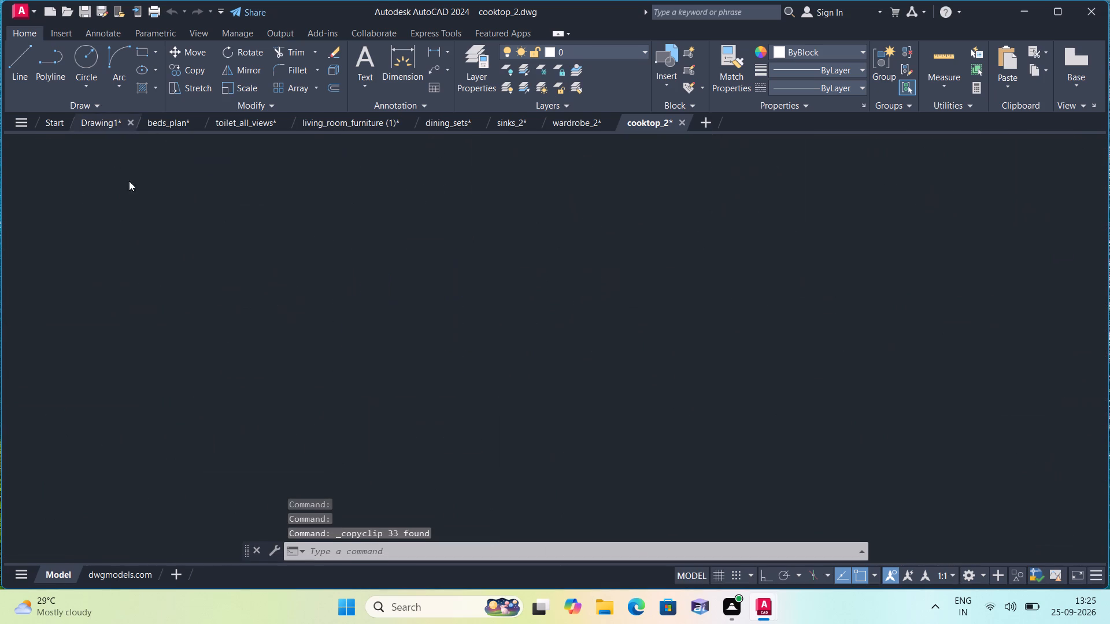
{"action": "key", "text": "ctrl+v"}
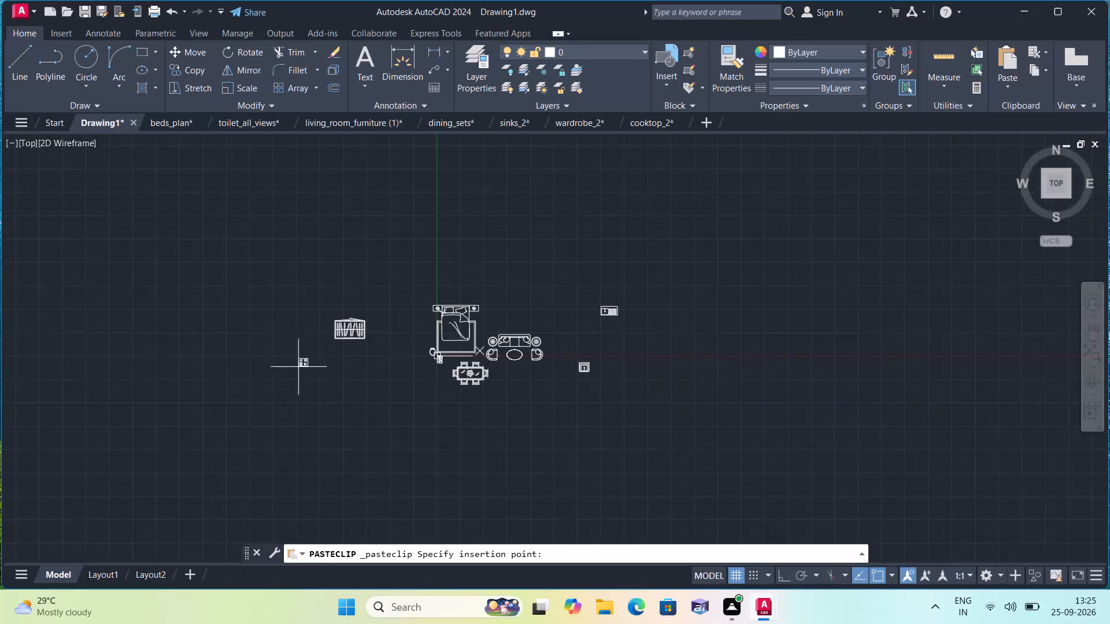
{"action": "left_click", "coordinate": [297, 381]}
Turn Ortho on and rotate the pasted cooktop 90 degrees counterclockwise.
{"action": "scroll", "coordinate": [324, 406], "scroll_direction": "up", "scroll_amount": 2}
{"action": "left_click", "coordinate": [325, 403]}
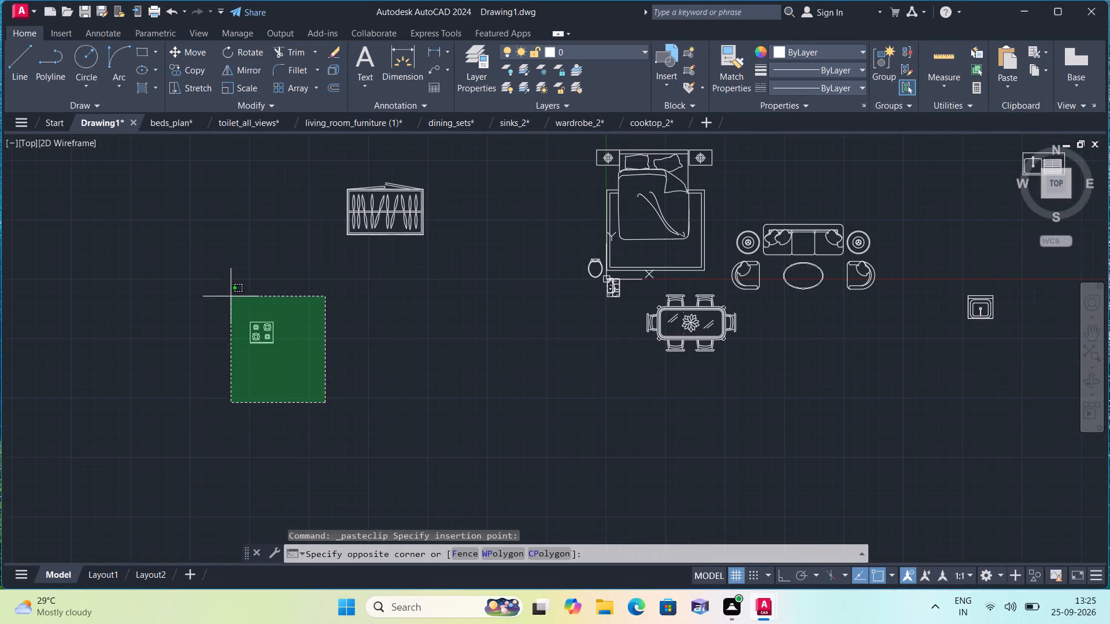
{"action": "left_click", "coordinate": [210, 278]}
{"action": "key", "text": "F8"}
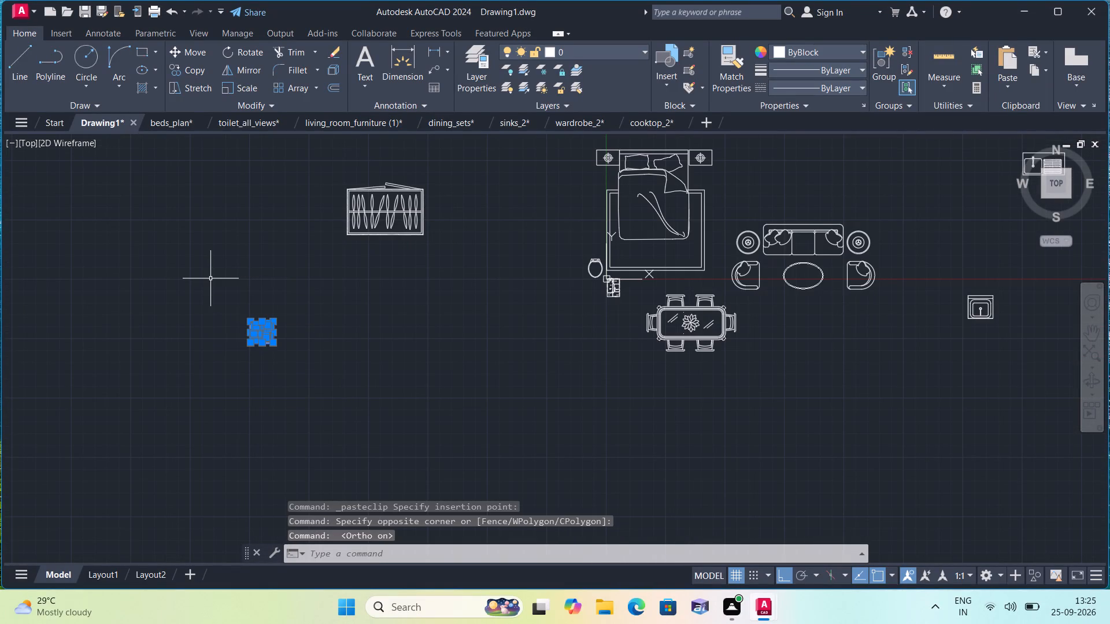
{"action": "scroll", "coordinate": [210, 278], "scroll_direction": "down", "scroll_amount": 1}
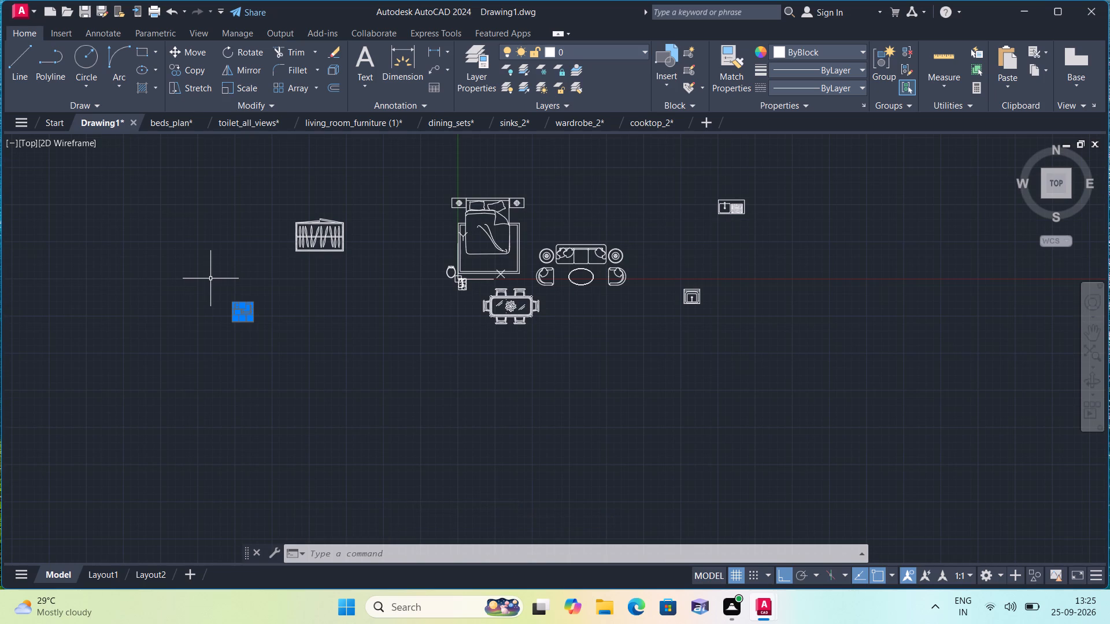
{"action": "left_click", "coordinate": [258, 50]}
{"action": "left_click", "coordinate": [239, 313]}
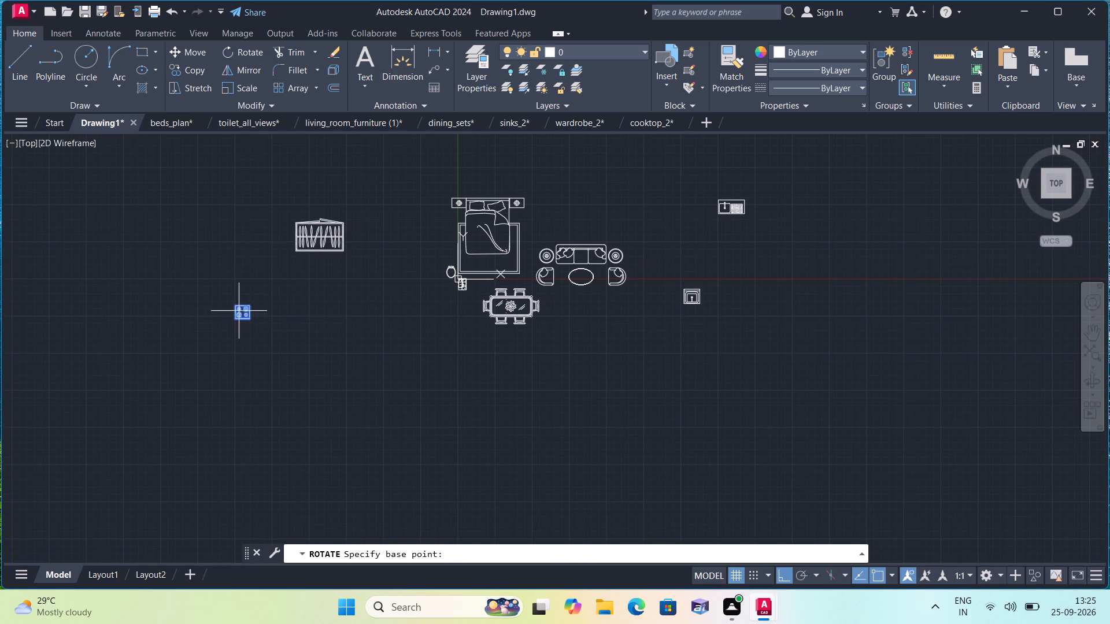
{"action": "scroll", "coordinate": [241, 273], "scroll_direction": "up", "scroll_amount": 3}
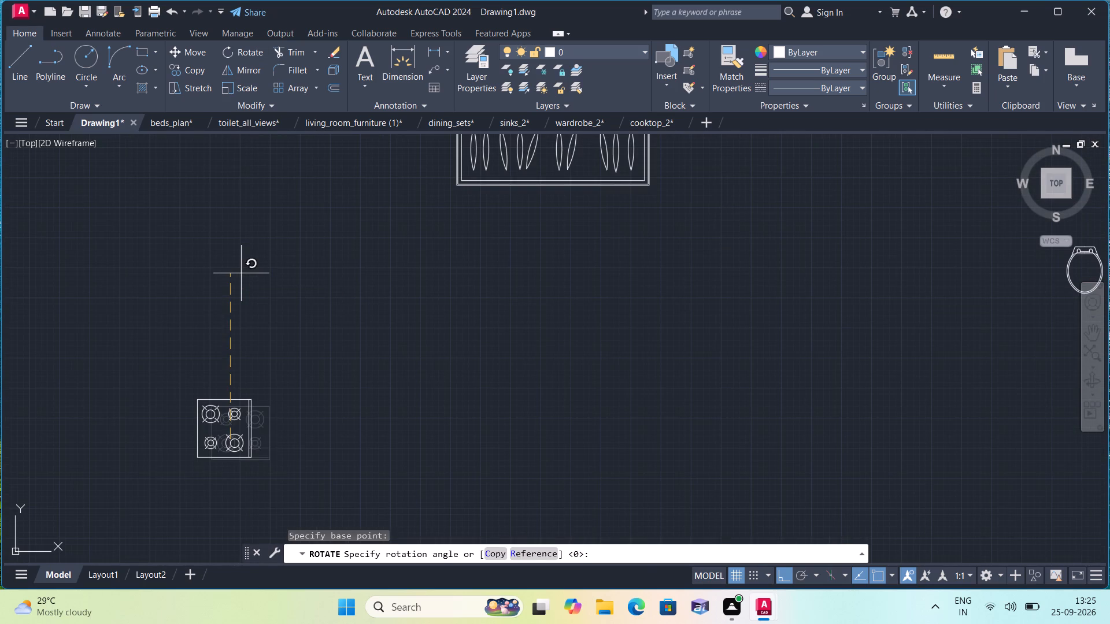
{"action": "left_click", "coordinate": [241, 273]}
Copy the wardrobe straight down to a spot south-east of the cooktop, keeping a single duplicate.
{"action": "scroll", "coordinate": [241, 273], "scroll_direction": "down", "scroll_amount": 2}
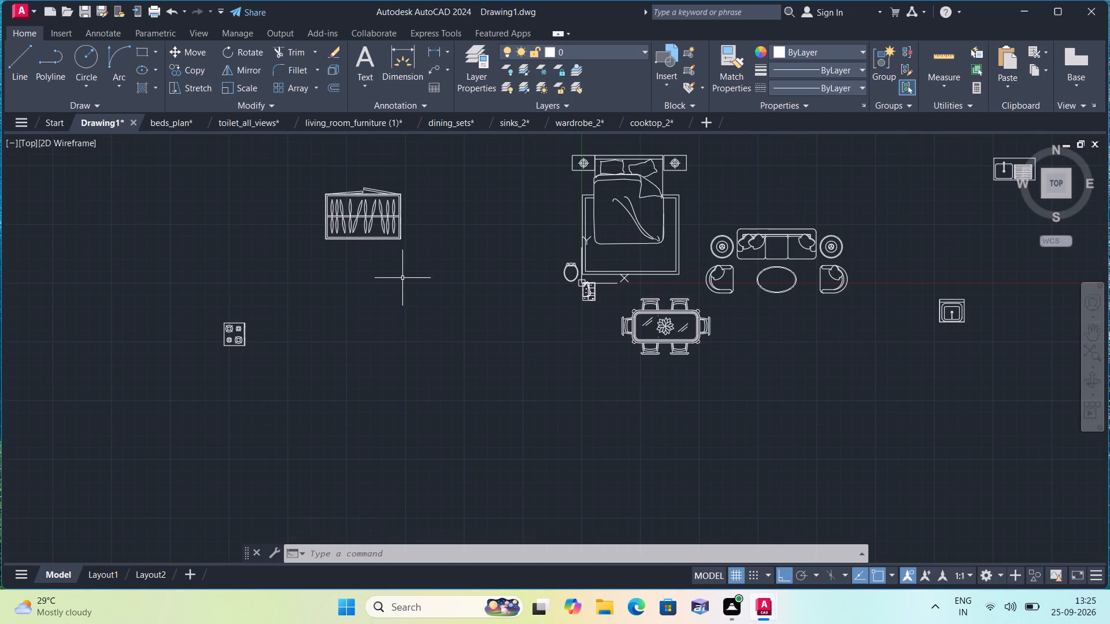
{"action": "left_click", "coordinate": [408, 276]}
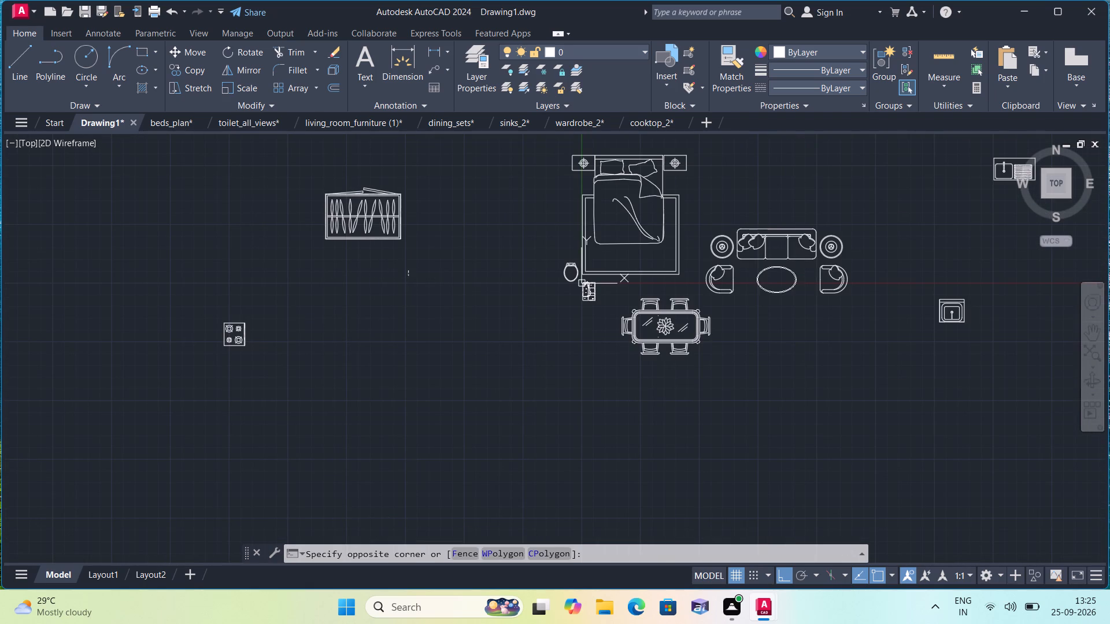
{"action": "left_click", "coordinate": [273, 162]}
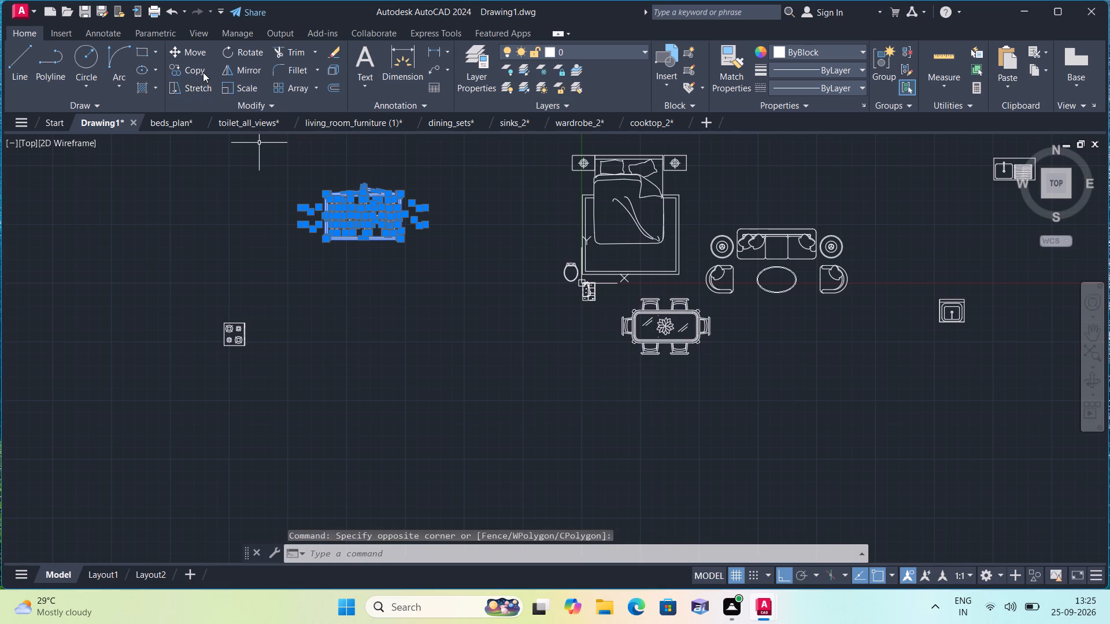
{"action": "left_click", "coordinate": [197, 68]}
{"action": "left_click", "coordinate": [360, 218]}
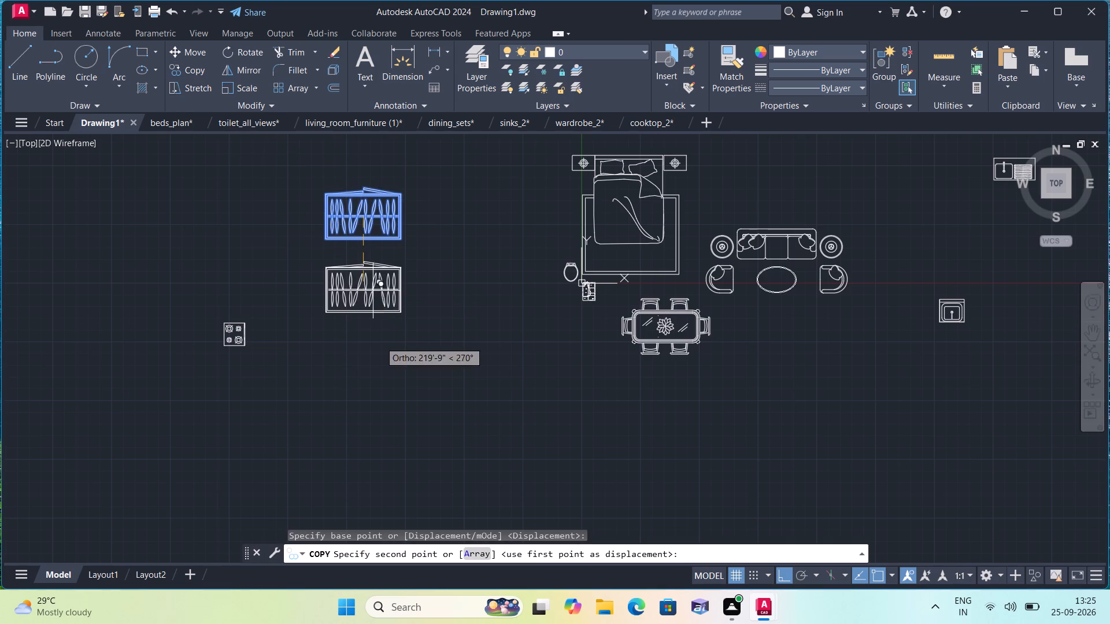
{"action": "left_click", "coordinate": [380, 414]}
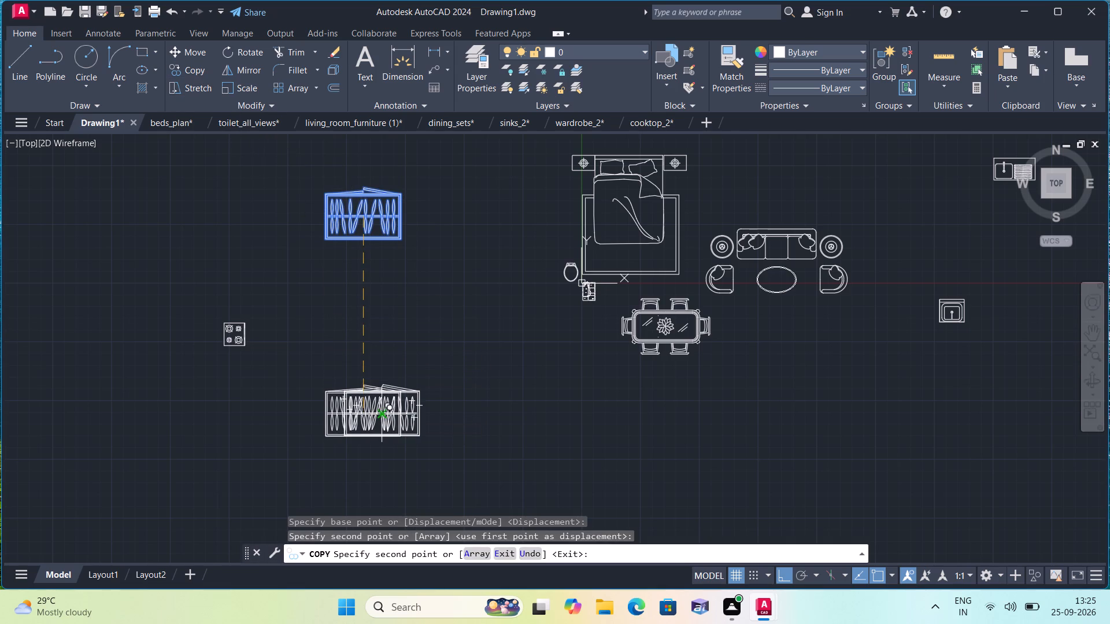
{"action": "key", "text": "Escape"}
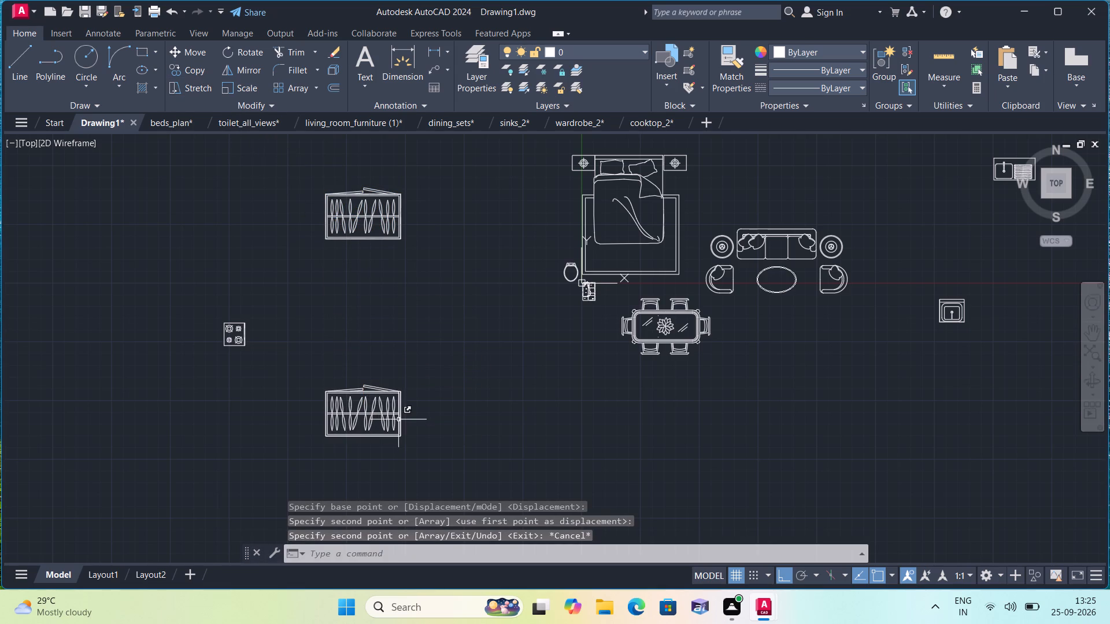
Rotate the lower wardrobe copy 90 degrees clockwise with Ortho on, so its doors face east.
{"action": "left_click", "coordinate": [422, 455]}
{"action": "left_click", "coordinate": [290, 364]}
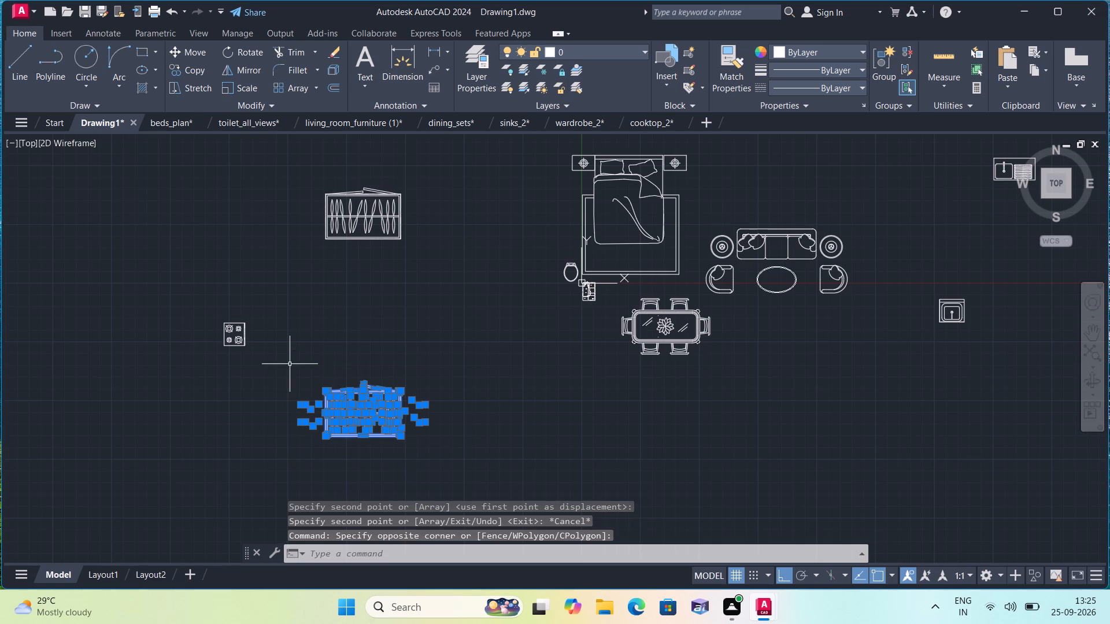
{"action": "left_click", "coordinate": [248, 48]}
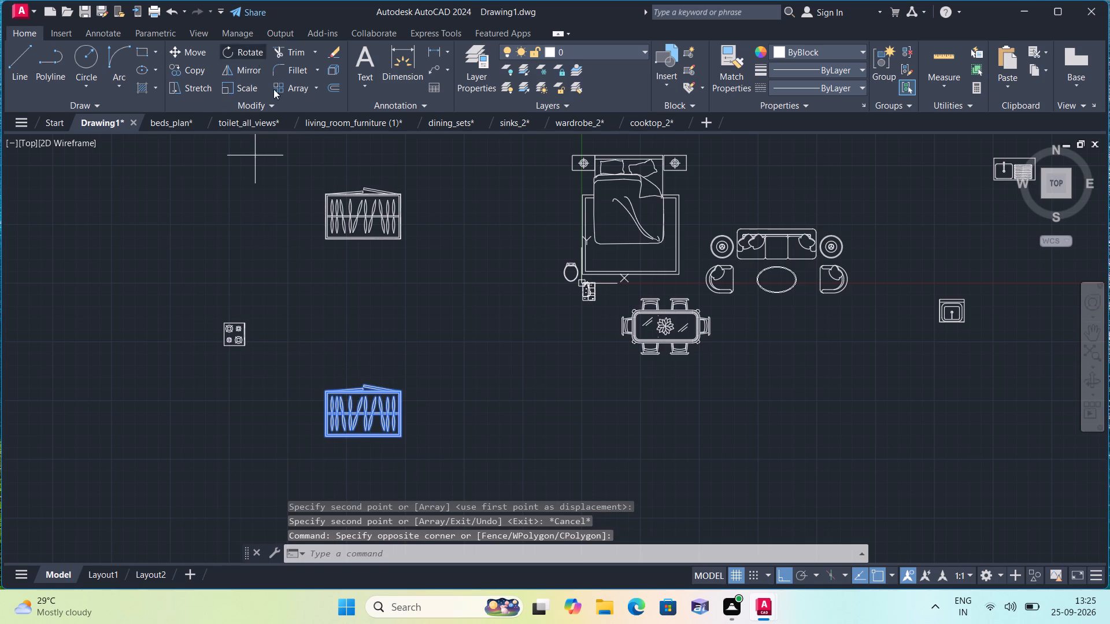
{"action": "left_click", "coordinate": [367, 395]}
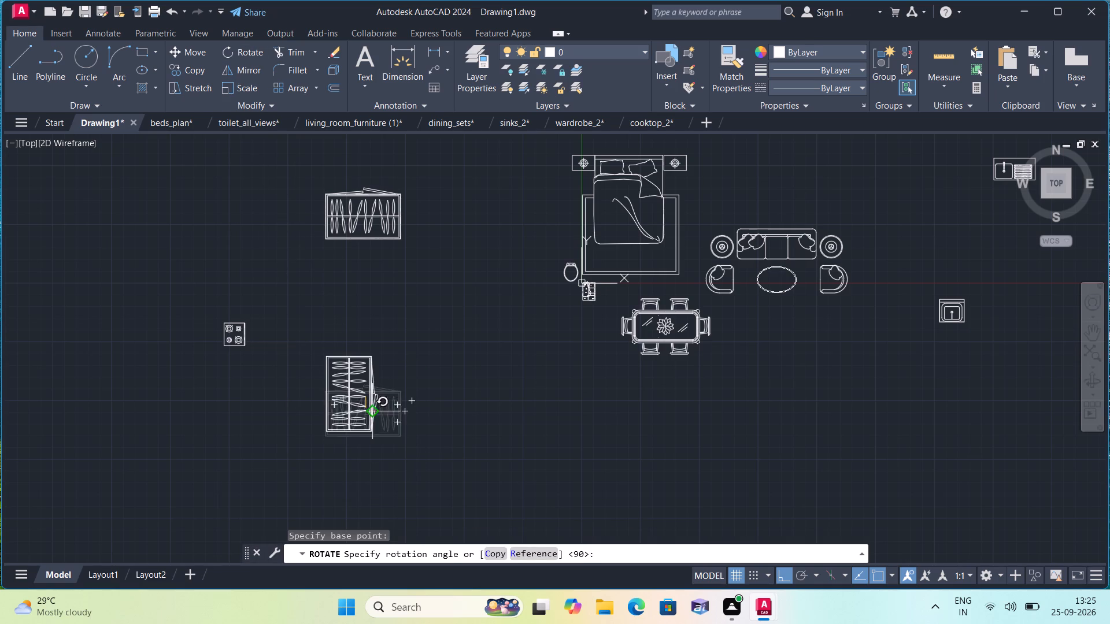
{"action": "left_click", "coordinate": [370, 472]}
Rotate the six-chair dining set 90 degrees counterclockwise about a point near the table's centre.
{"action": "scroll", "coordinate": [370, 472], "scroll_direction": "down", "scroll_amount": 1}
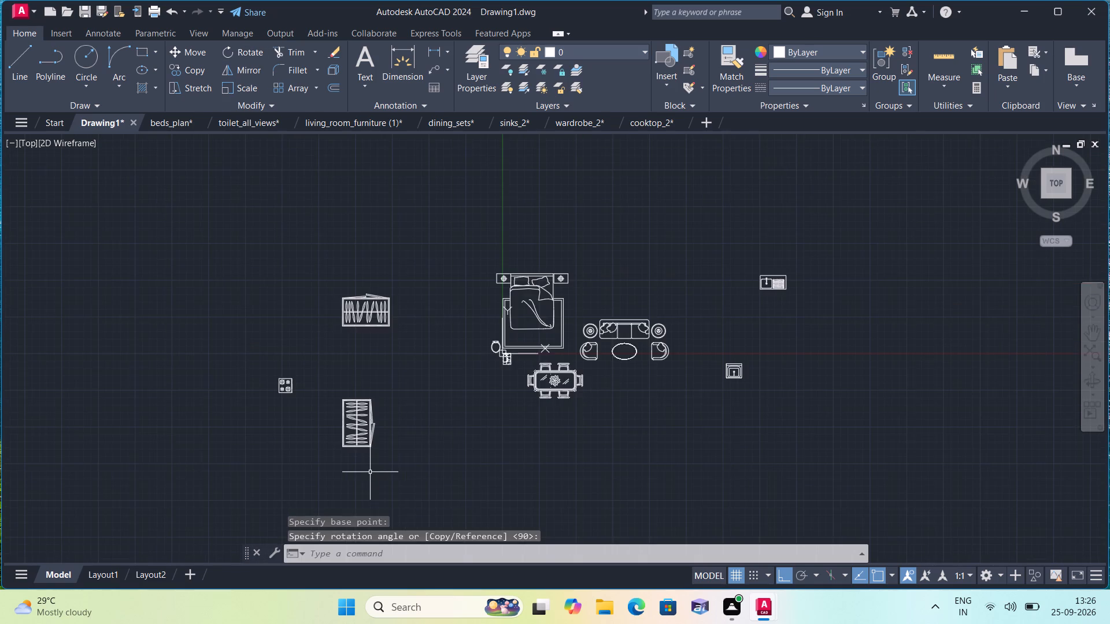
{"action": "scroll", "coordinate": [370, 472], "scroll_direction": "down", "scroll_amount": 1}
{"action": "scroll", "coordinate": [456, 408], "scroll_direction": "up", "scroll_amount": 1}
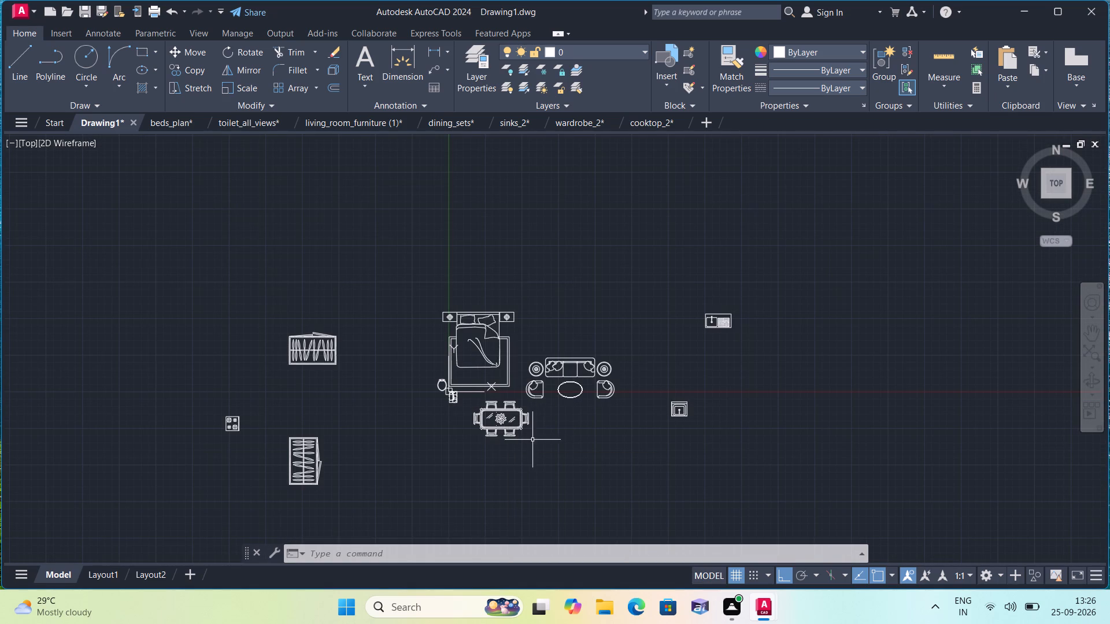
{"action": "scroll", "coordinate": [716, 416], "scroll_direction": "up", "scroll_amount": 2}
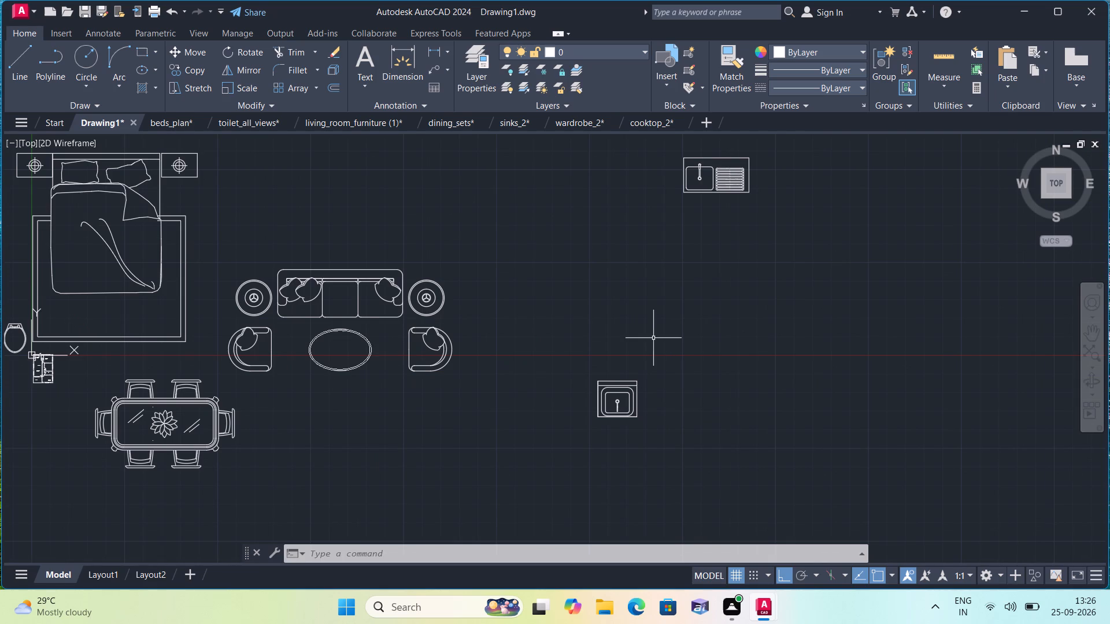
{"action": "scroll", "coordinate": [653, 338], "scroll_direction": "down", "scroll_amount": 2}
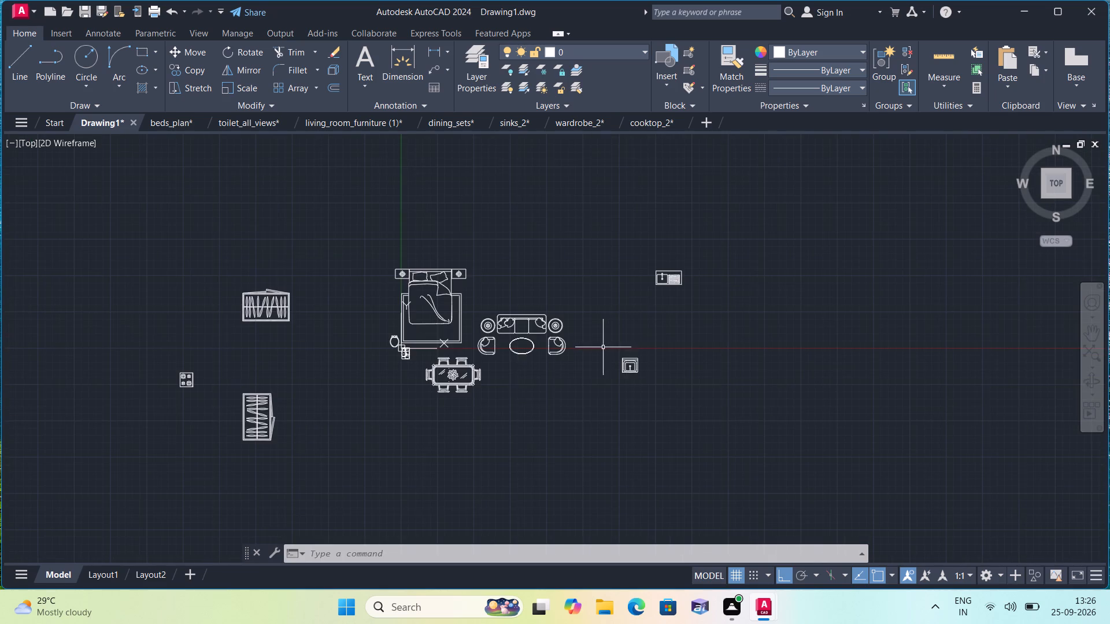
{"action": "scroll", "coordinate": [470, 390], "scroll_direction": "up", "scroll_amount": 2}
{"action": "left_click", "coordinate": [515, 398]}
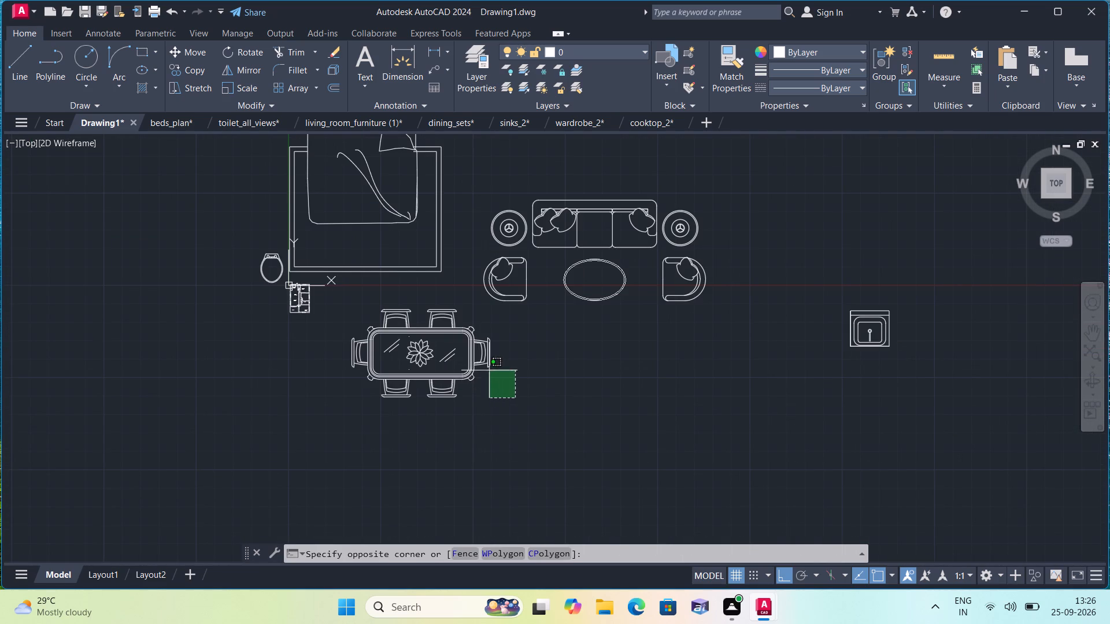
{"action": "left_click", "coordinate": [349, 307]}
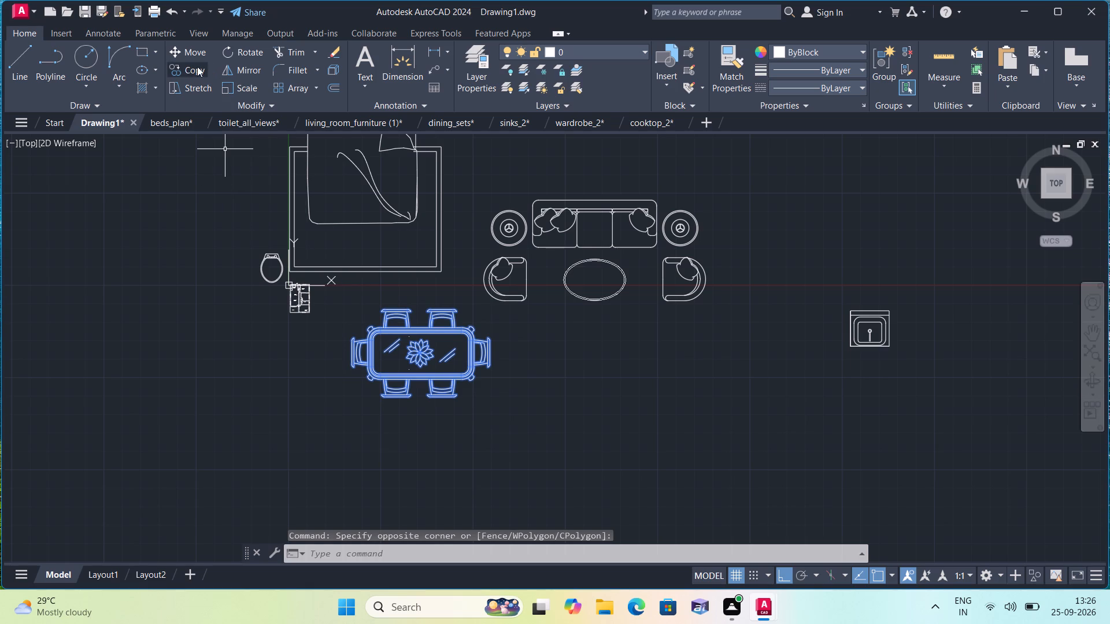
{"action": "left_click", "coordinate": [254, 49]}
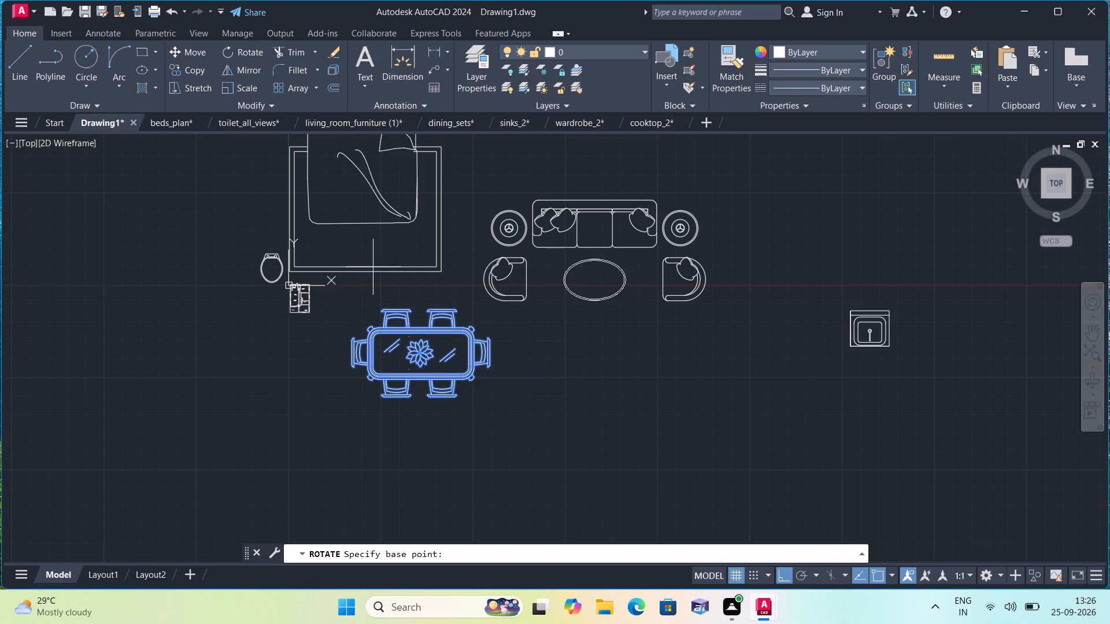
{"action": "left_click", "coordinate": [408, 360]}
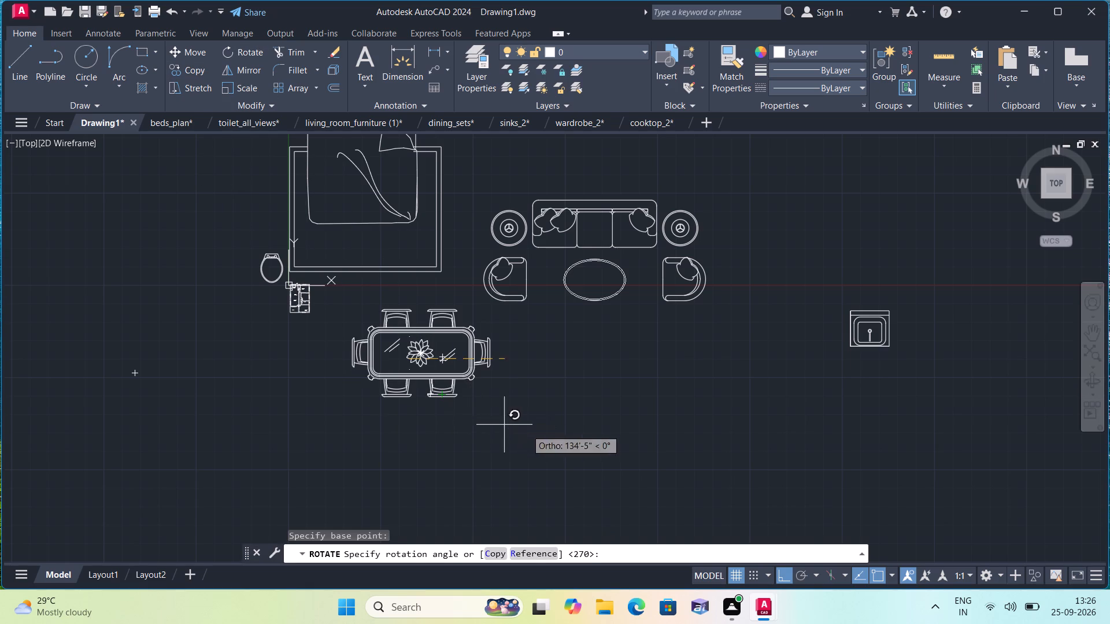
{"action": "left_click", "coordinate": [465, 224]}
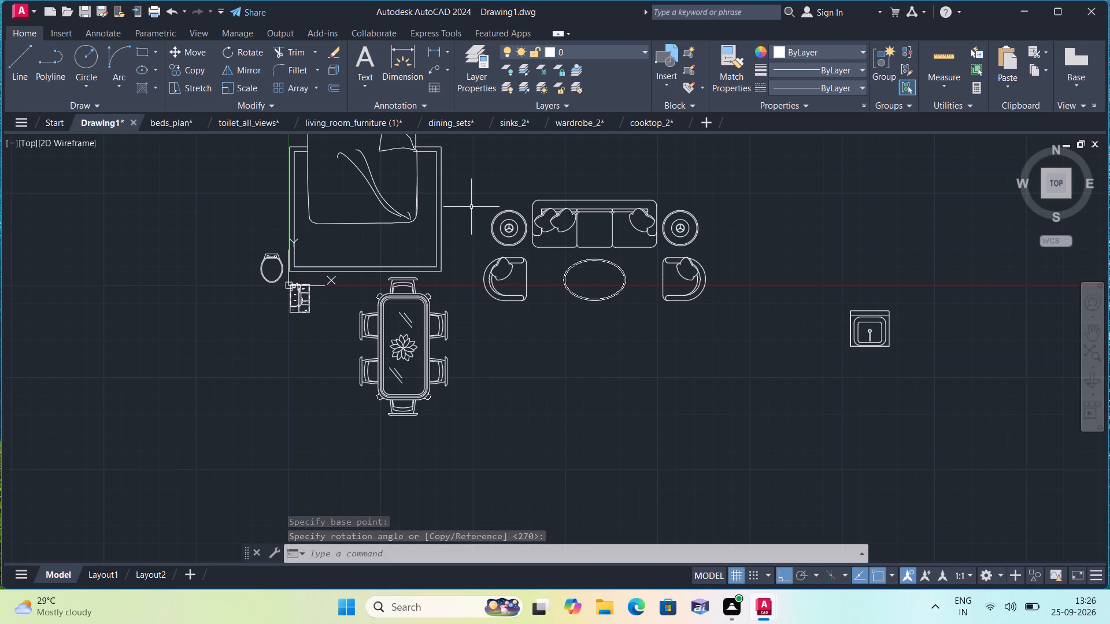
Rotate the whole sofa set, with its armchairs, side tables and oval coffee table, 90 degrees counterclockwise.
{"action": "scroll", "coordinate": [471, 231], "scroll_direction": "up", "scroll_amount": 1}
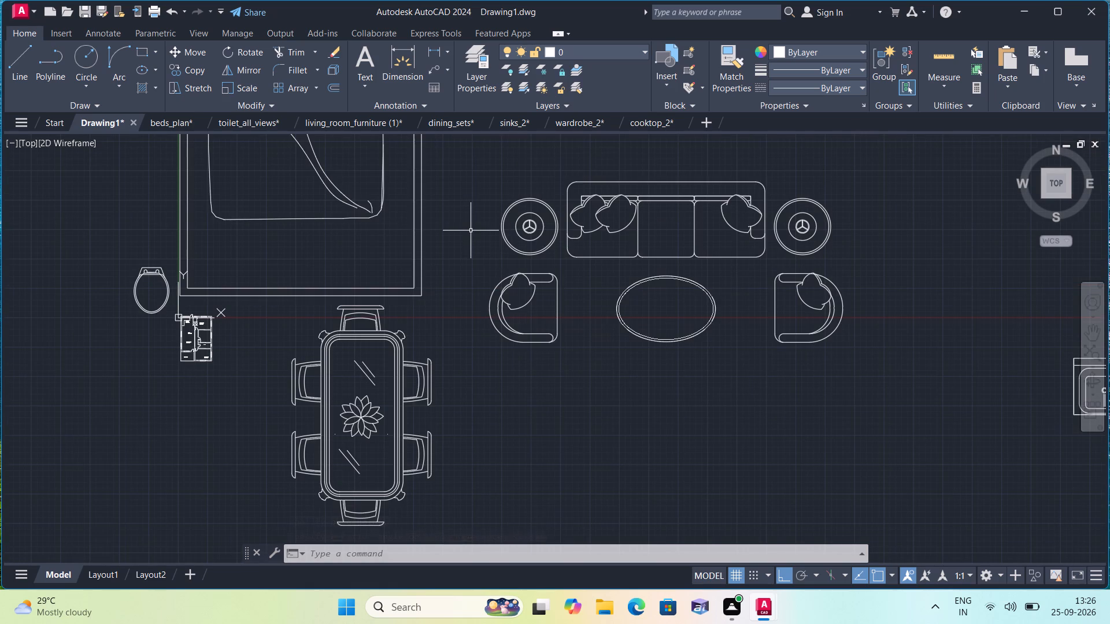
{"action": "scroll", "coordinate": [424, 272], "scroll_direction": "down", "scroll_amount": 3}
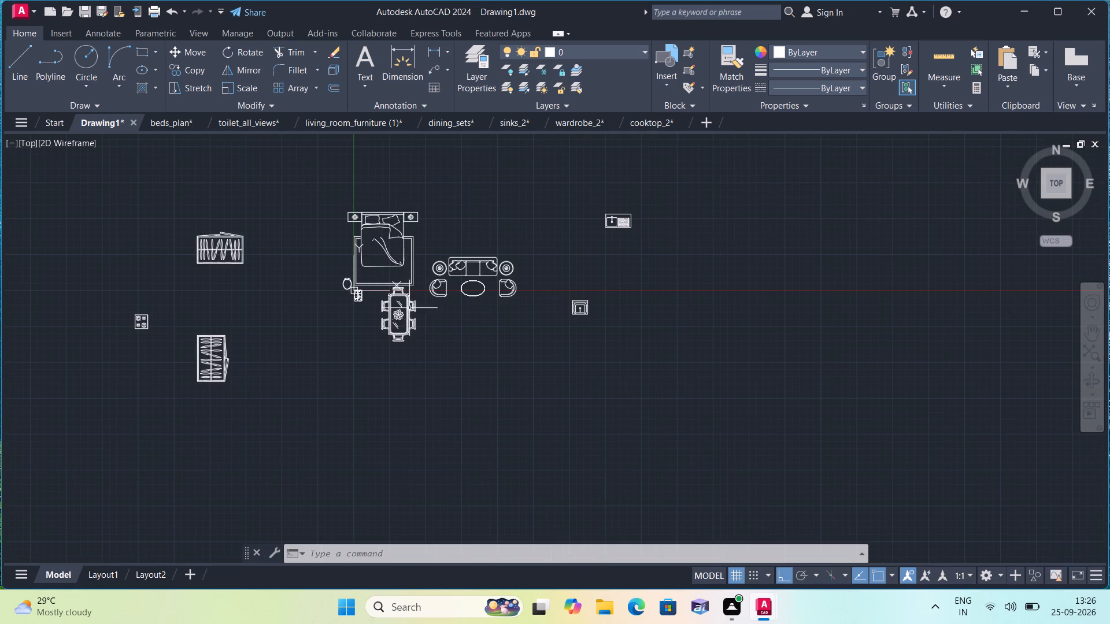
{"action": "scroll", "coordinate": [519, 321], "scroll_direction": "up", "scroll_amount": 2}
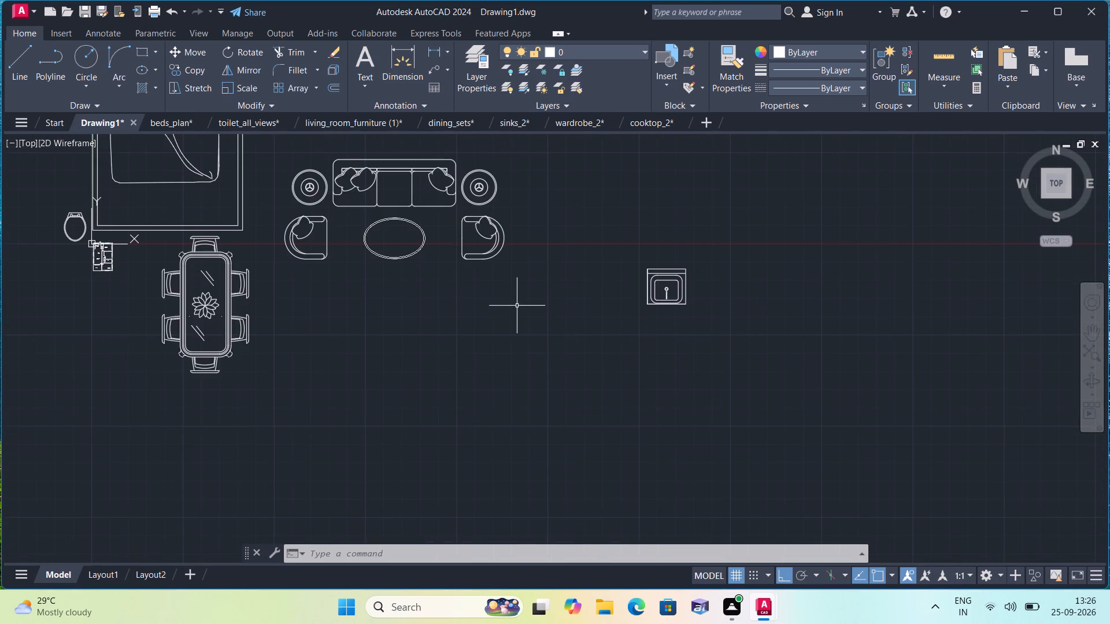
{"action": "middle_click_drag", "start_coordinate": [517, 304], "coordinate": [557, 402]}
{"action": "left_click", "coordinate": [569, 385]}
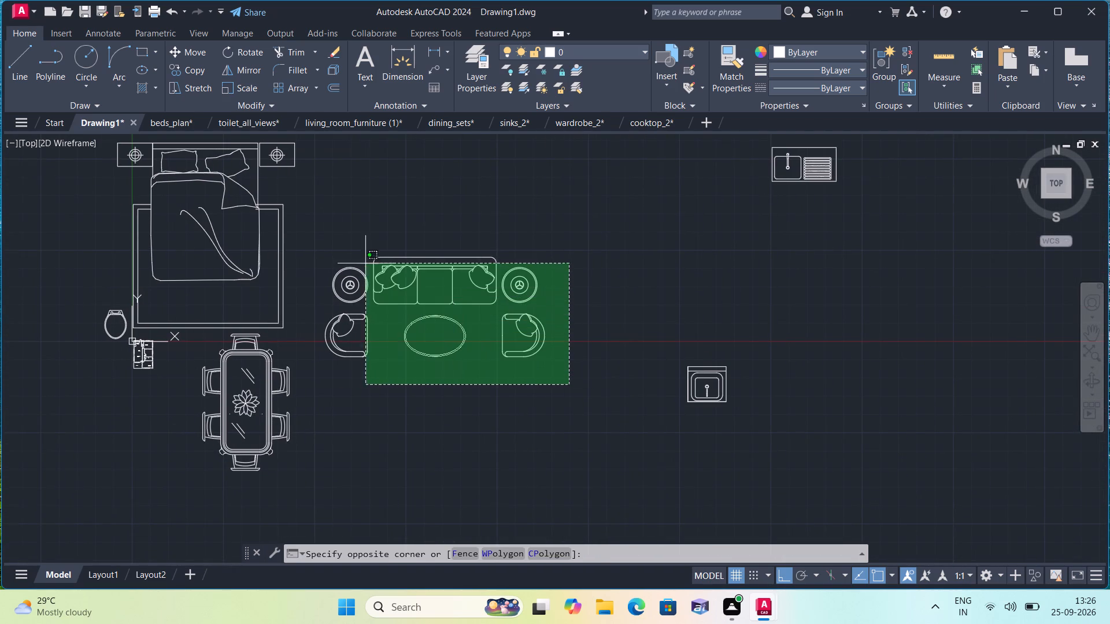
{"action": "left_click", "coordinate": [320, 231]}
{"action": "left_click", "coordinate": [248, 47]}
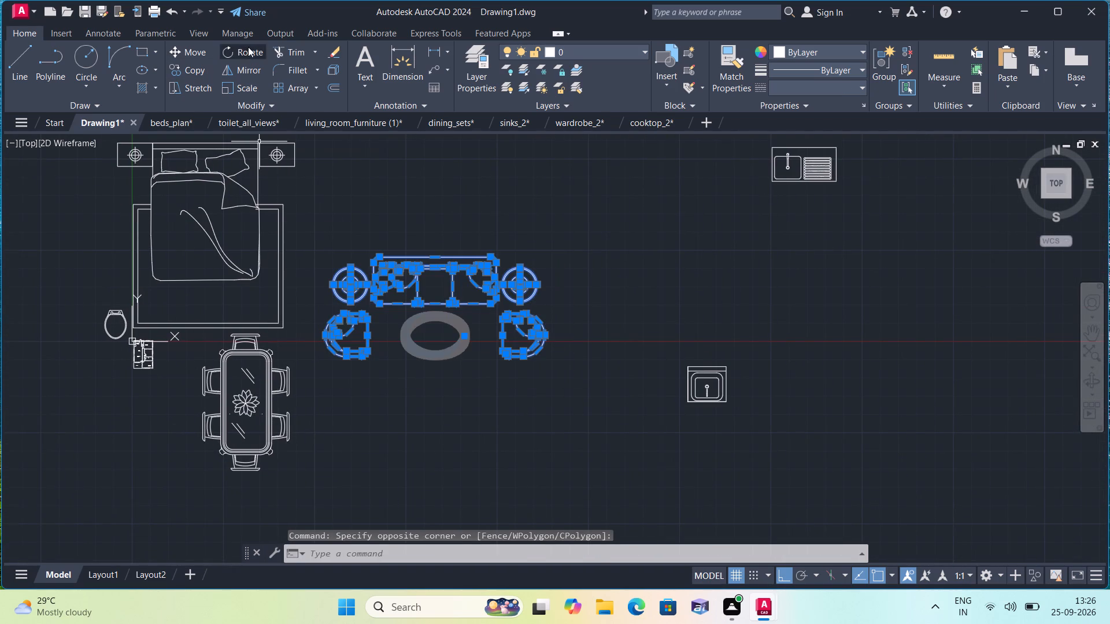
{"action": "left_click", "coordinate": [457, 330]}
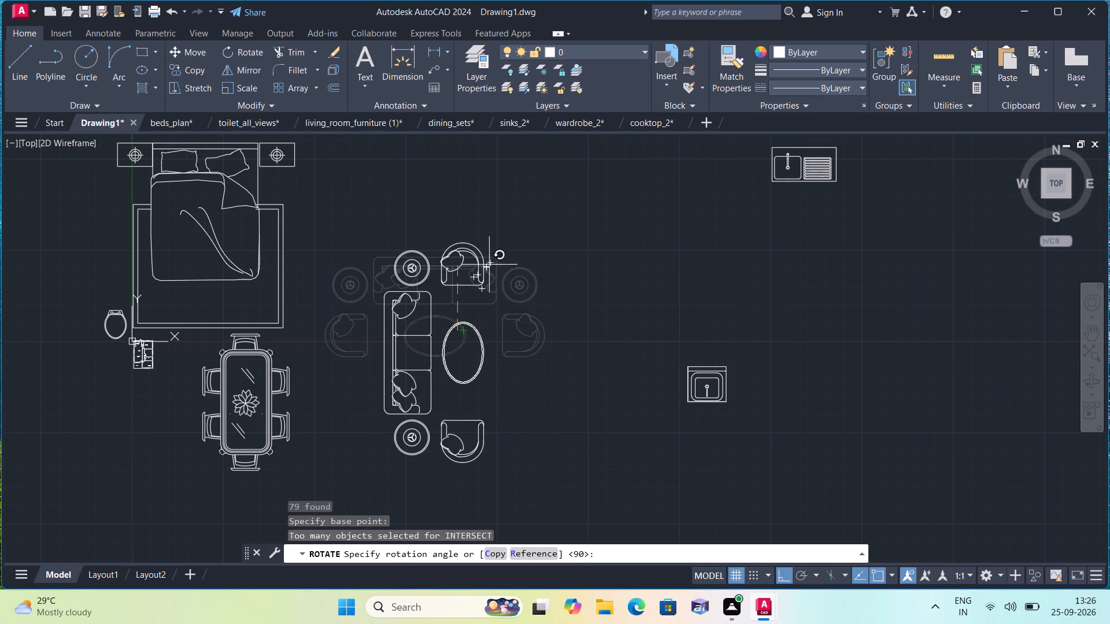
{"action": "left_click", "coordinate": [472, 217]}
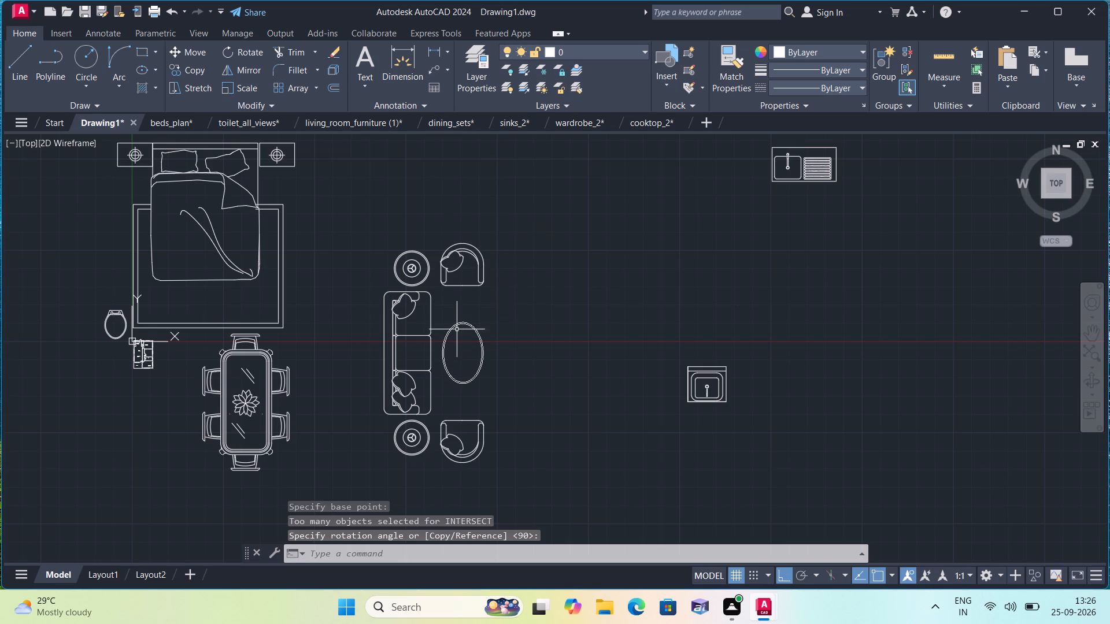
Turn Ortho off and move the four-burner cooktop from beside the wardrobes to just west of the floor plan, south-west of the toilet.
{"action": "scroll", "coordinate": [457, 330], "scroll_direction": "down", "scroll_amount": 1}
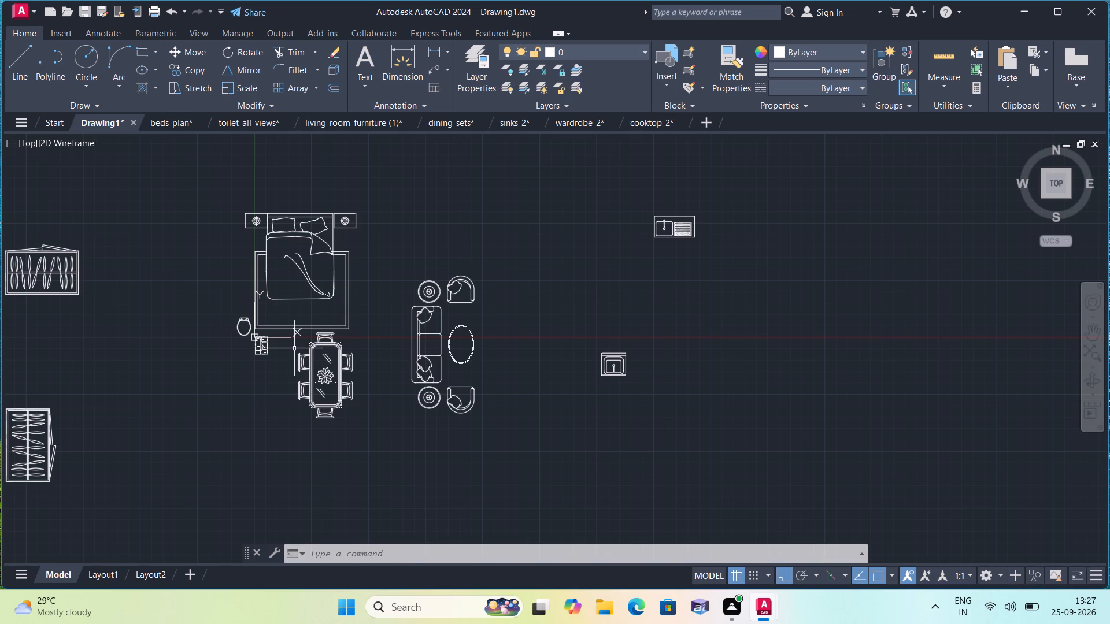
{"action": "middle_click_drag", "start_coordinate": [236, 344], "coordinate": [289, 347]}
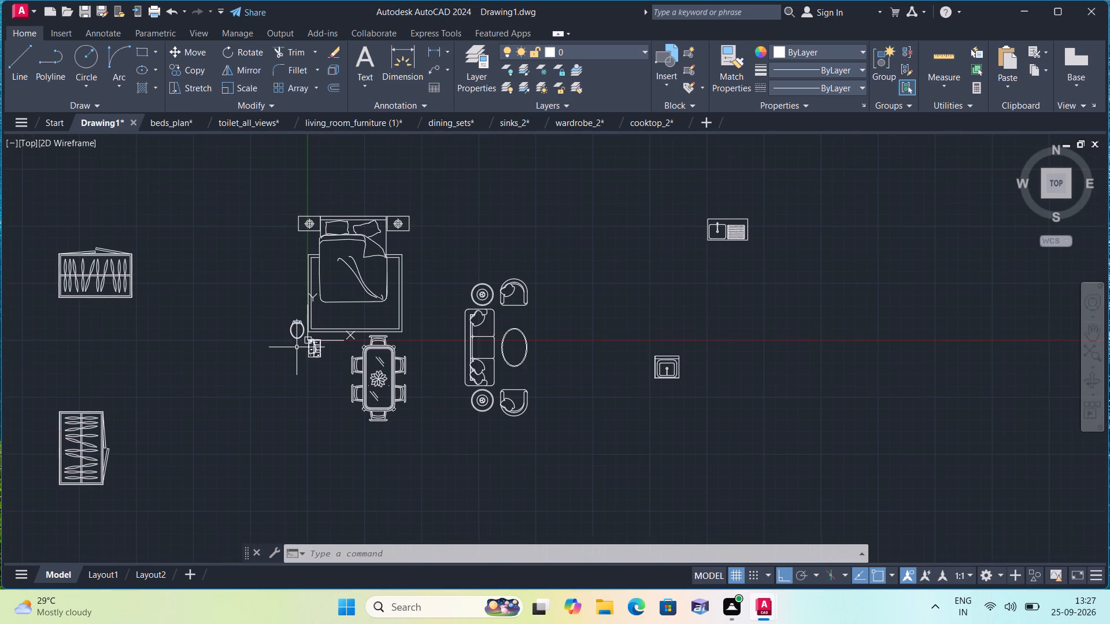
{"action": "middle_click_drag", "start_coordinate": [204, 363], "coordinate": [288, 350]}
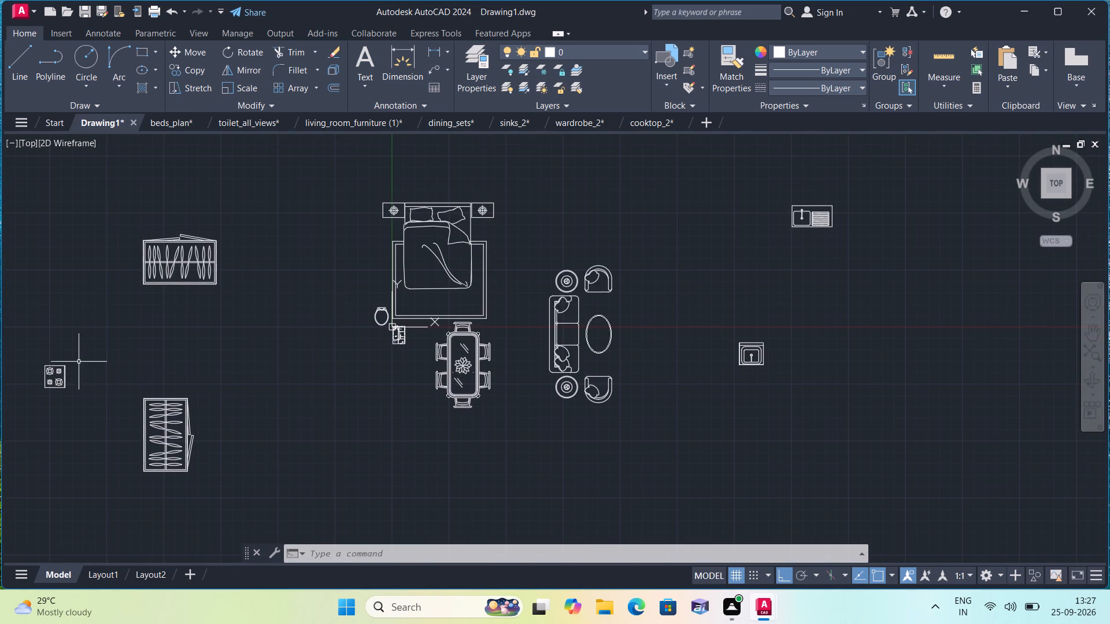
{"action": "scroll", "coordinate": [45, 355], "scroll_direction": "up", "scroll_amount": 1}
{"action": "left_click", "coordinate": [18, 369]}
{"action": "left_click", "coordinate": [112, 417]}
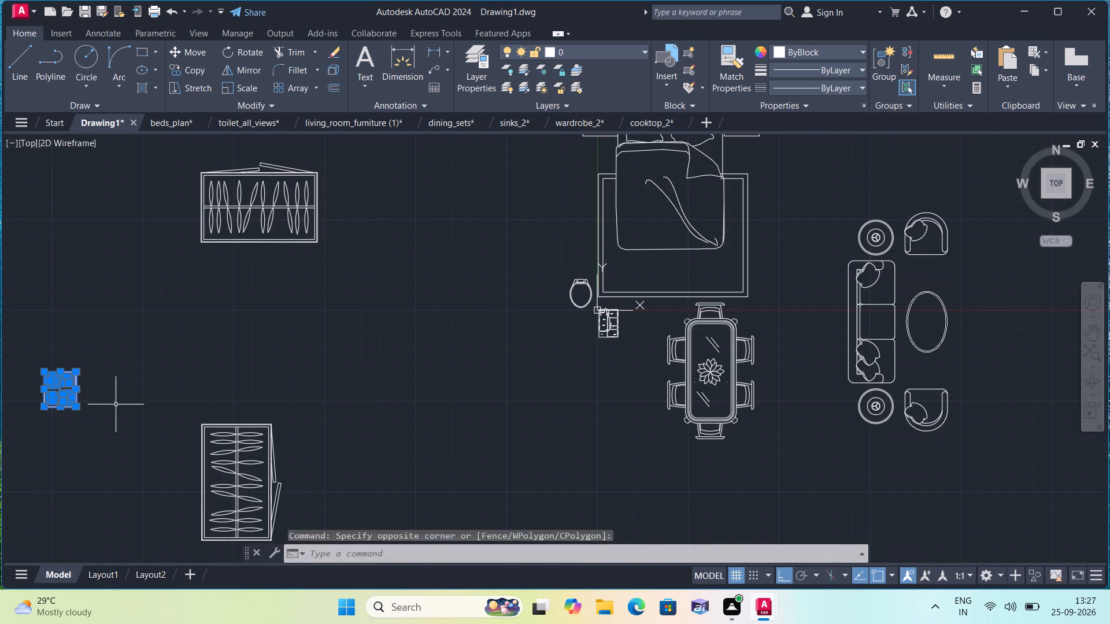
{"action": "left_click", "coordinate": [202, 49]}
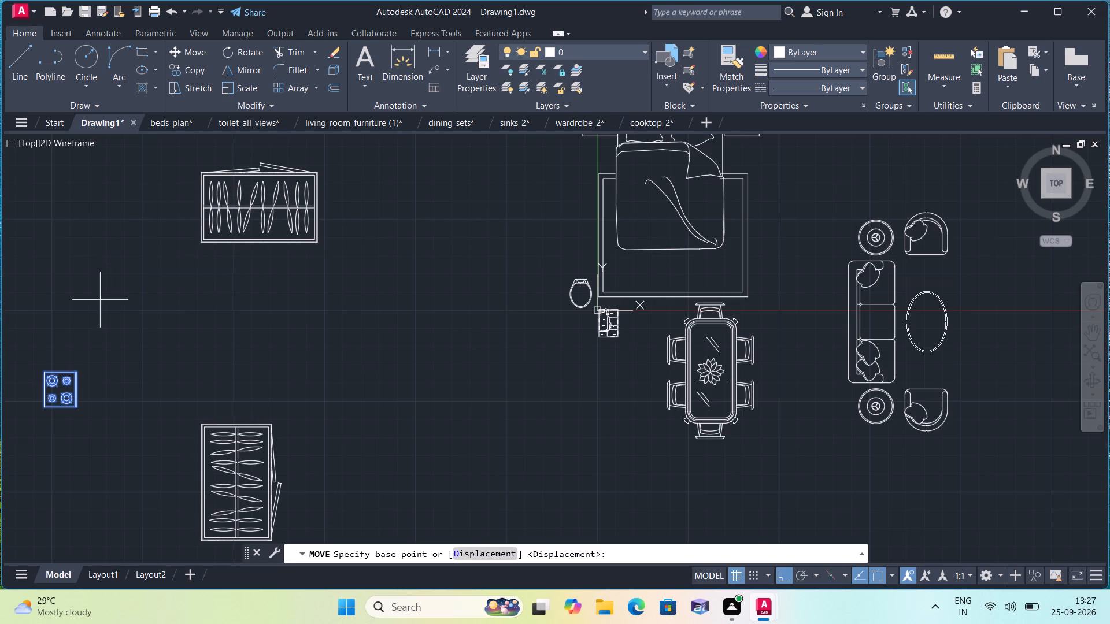
{"action": "left_click", "coordinate": [54, 387]}
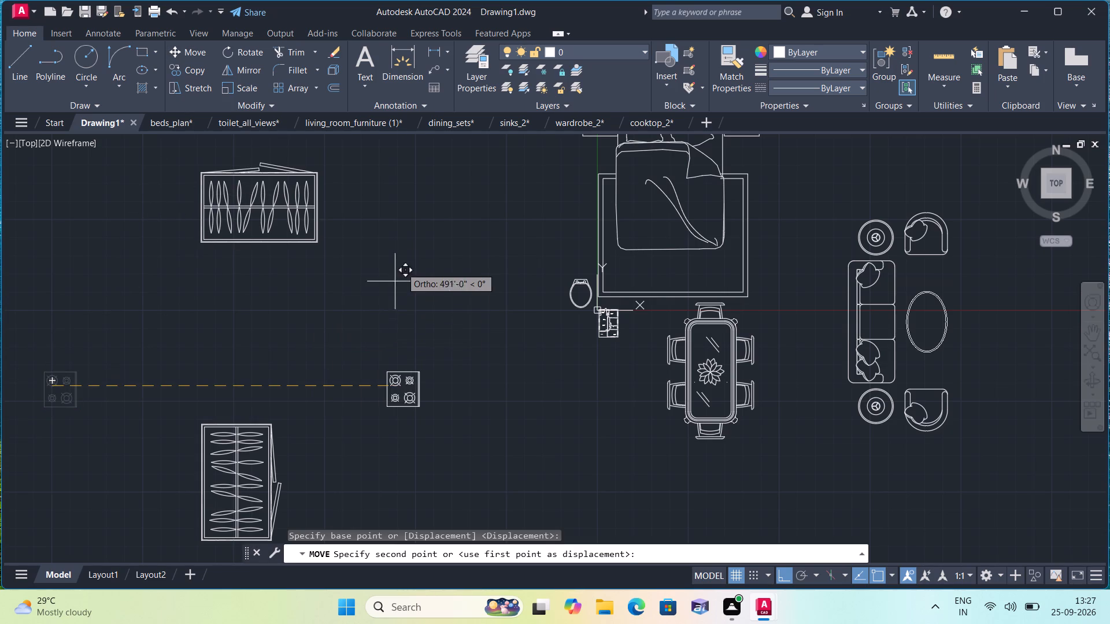
{"action": "key", "text": "F8"}
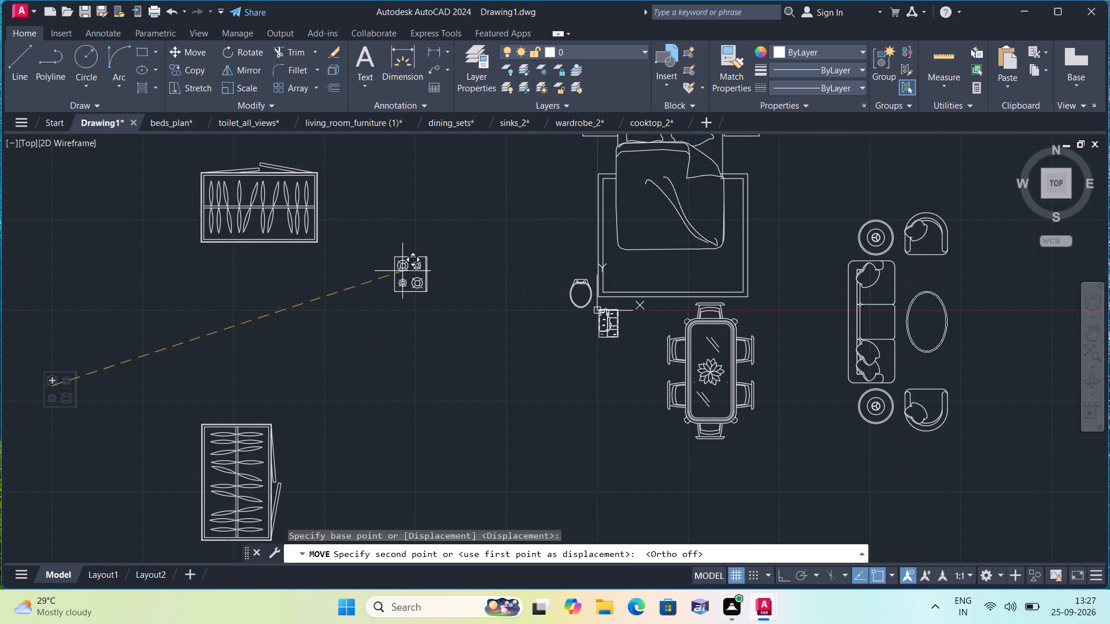
{"action": "middle_click_drag", "start_coordinate": [393, 317], "coordinate": [346, 488]}
{"action": "left_click", "coordinate": [438, 493]}
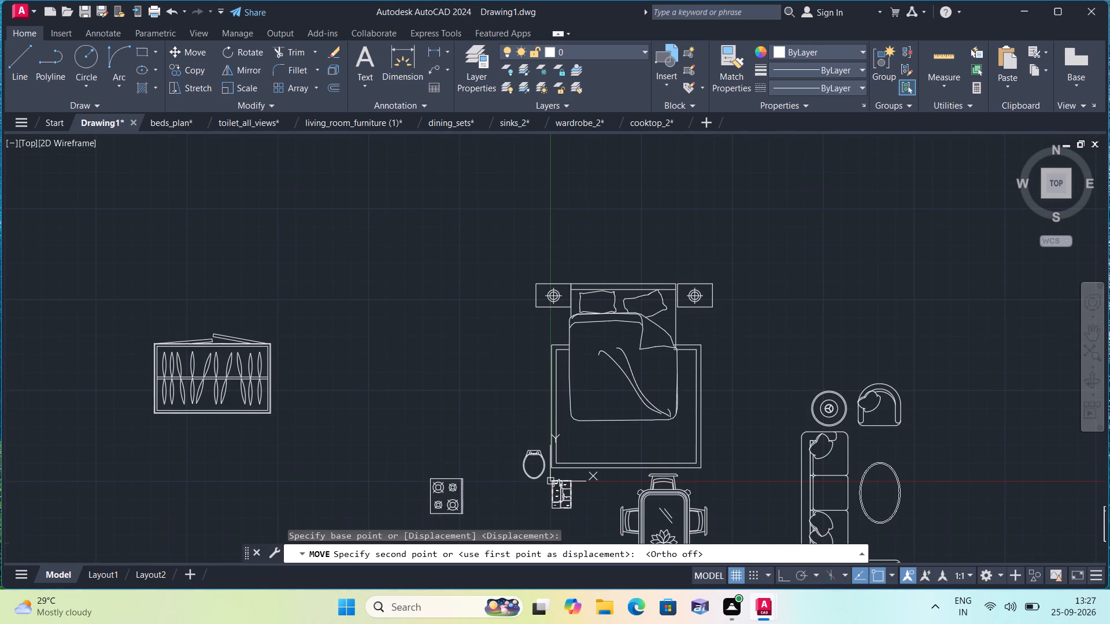
Move the four-burner cooktop east, closer to the floor plan, so it sits just south-west of the toilet.
{"action": "scroll", "coordinate": [518, 524], "scroll_direction": "up", "scroll_amount": 1}
{"action": "scroll", "coordinate": [560, 495], "scroll_direction": "up", "scroll_amount": 2}
{"action": "middle_click_drag", "start_coordinate": [560, 495], "coordinate": [563, 406]}
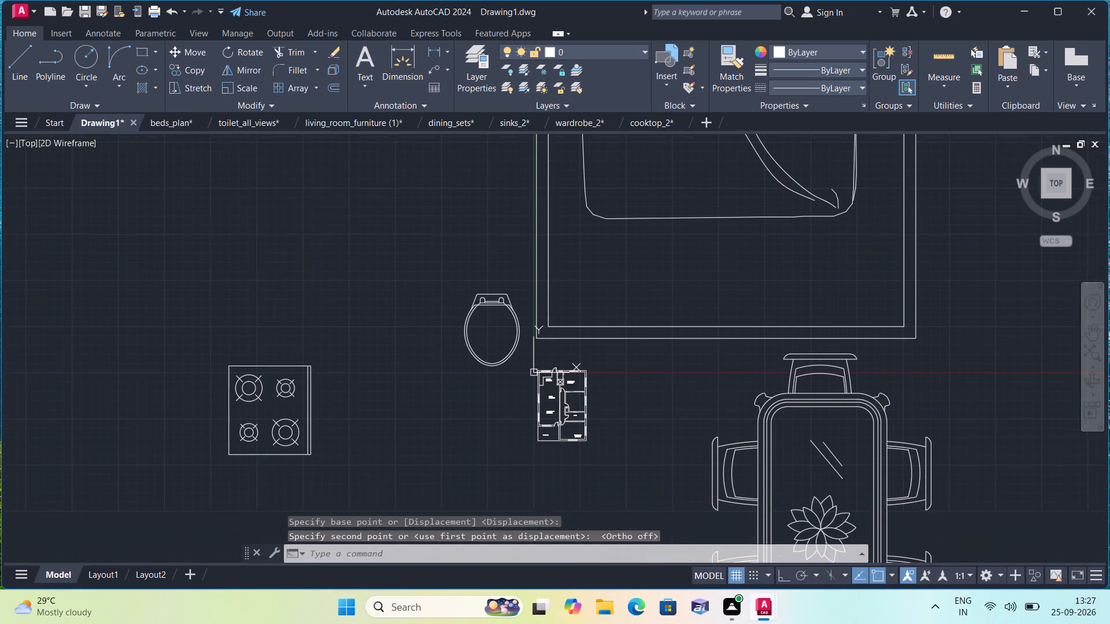
{"action": "scroll", "coordinate": [551, 433], "scroll_direction": "up", "scroll_amount": 2}
{"action": "scroll", "coordinate": [516, 403], "scroll_direction": "down", "scroll_amount": 2}
{"action": "scroll", "coordinate": [472, 358], "scroll_direction": "up", "scroll_amount": 2}
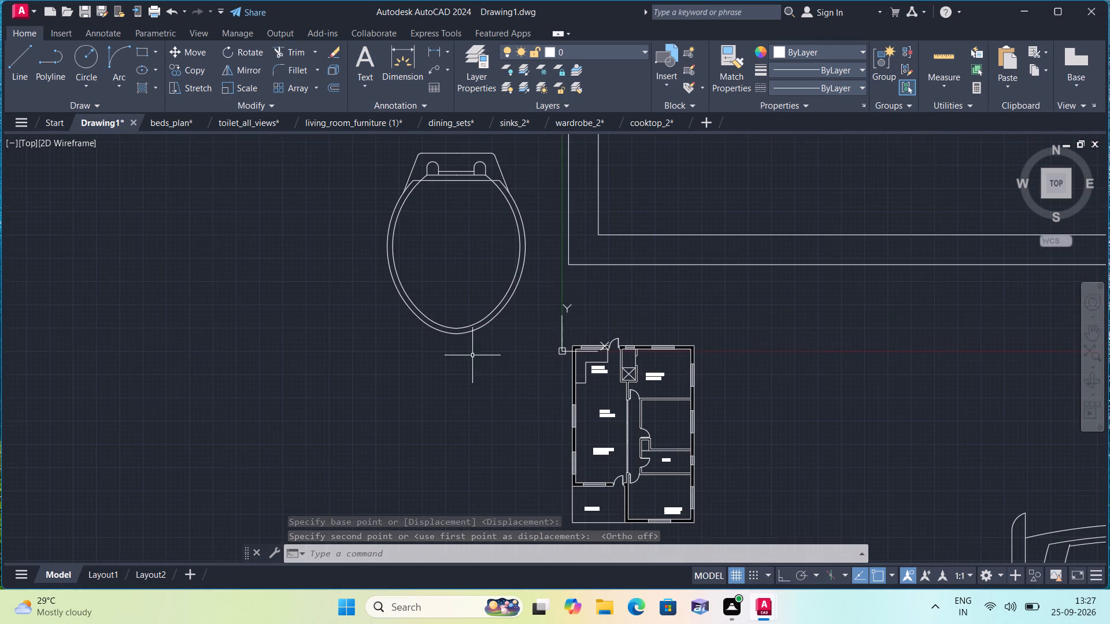
{"action": "scroll", "coordinate": [292, 362], "scroll_direction": "down", "scroll_amount": 1}
{"action": "middle_click_drag", "start_coordinate": [292, 362], "coordinate": [348, 355]}
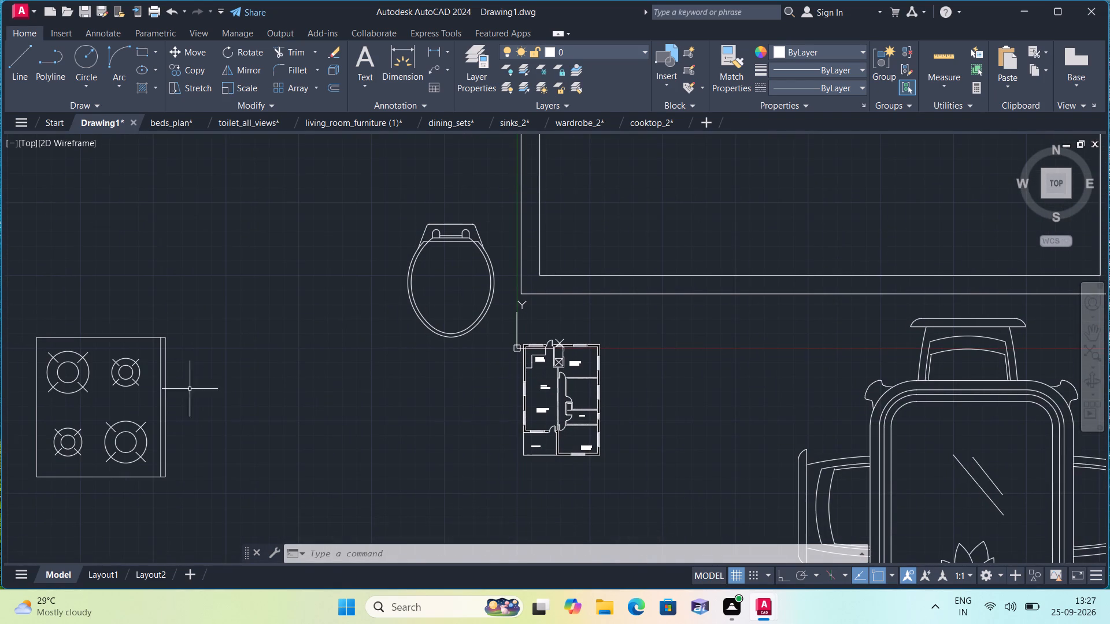
{"action": "left_click_drag", "start_coordinate": [7, 302], "coordinate": [8, 310]}
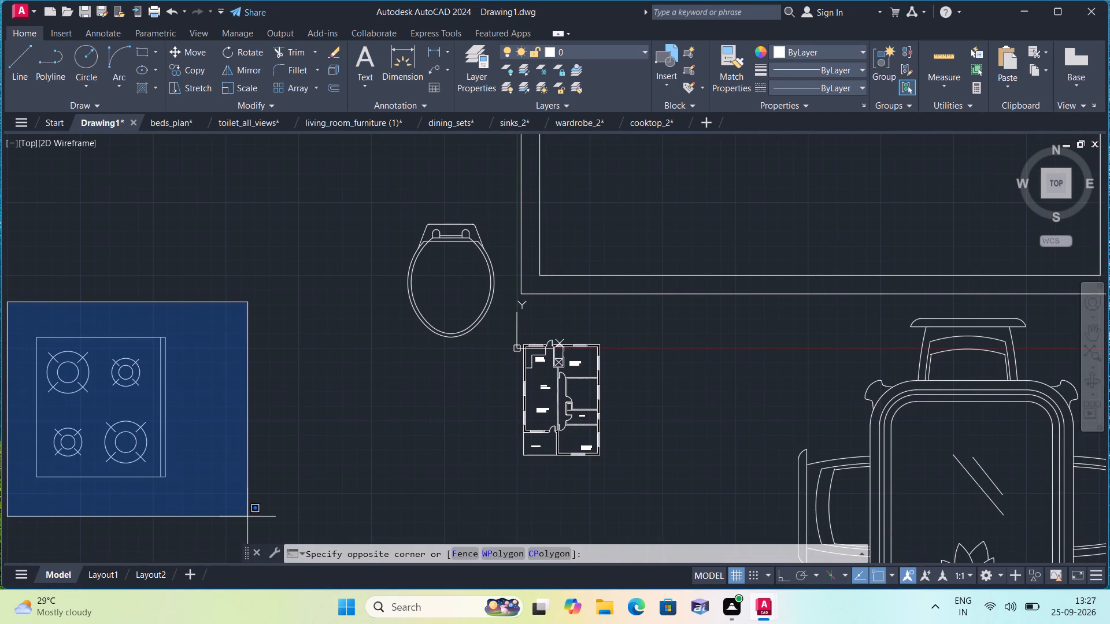
{"action": "left_click", "coordinate": [251, 515]}
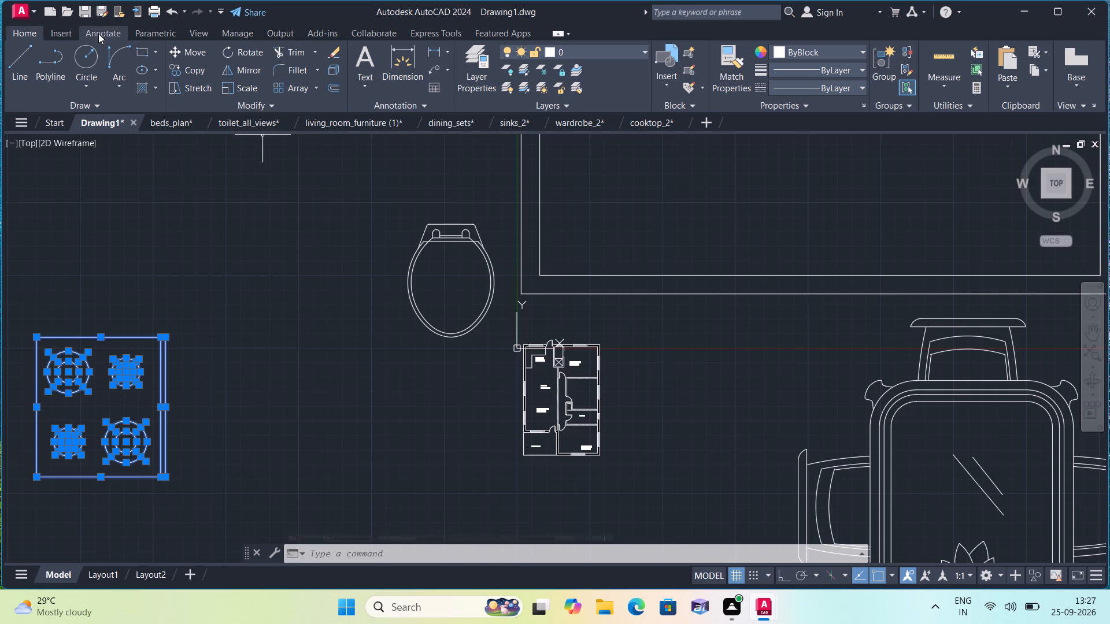
{"action": "left_click", "coordinate": [196, 51]}
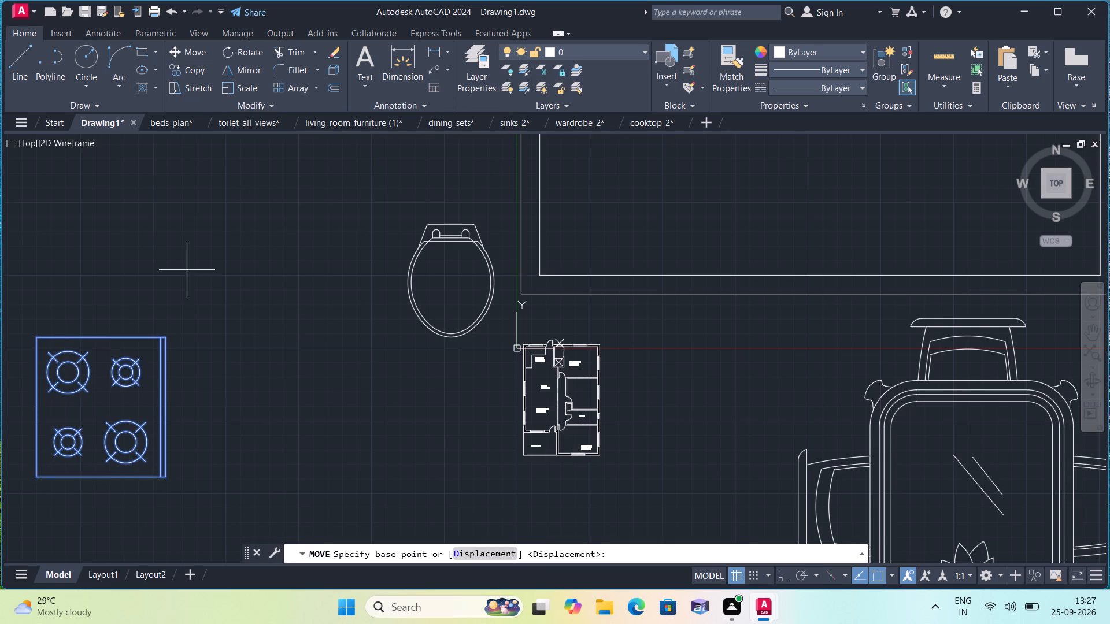
{"action": "left_click", "coordinate": [79, 381]}
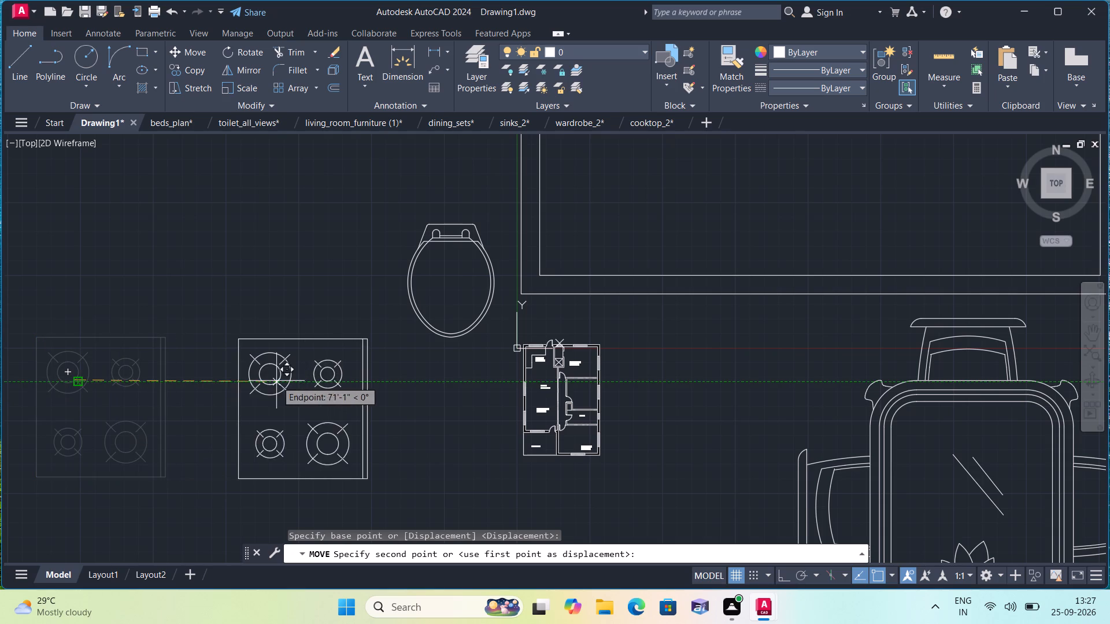
{"action": "left_click", "coordinate": [313, 383]}
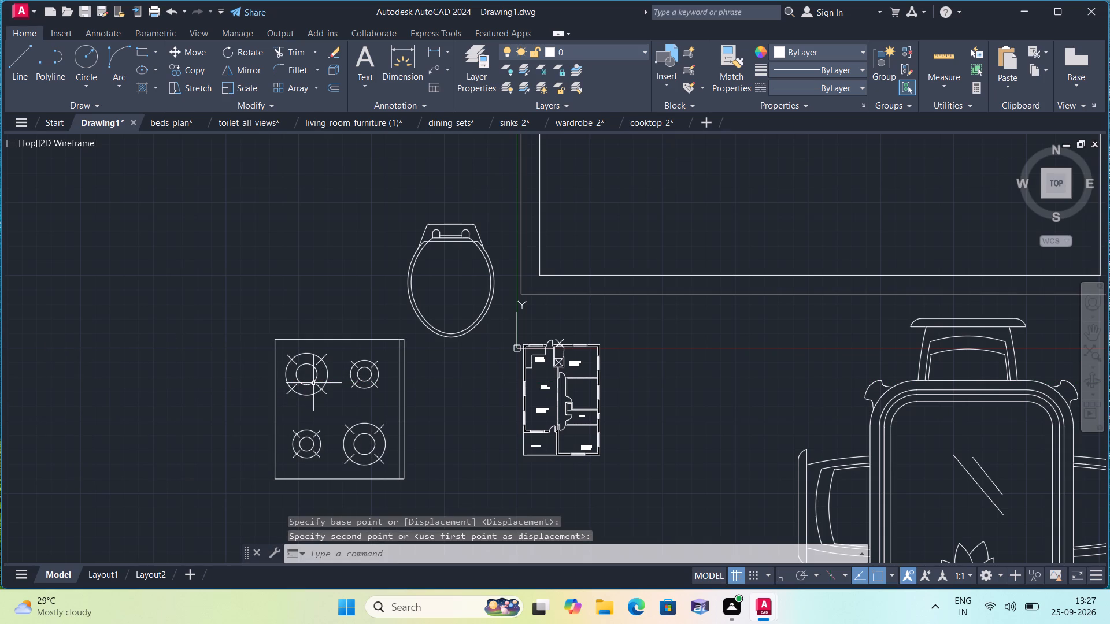
Scale the cooktop down freehand to about one sixth of its size, using a base point between its upper burners.
{"action": "left_click", "coordinate": [420, 502]}
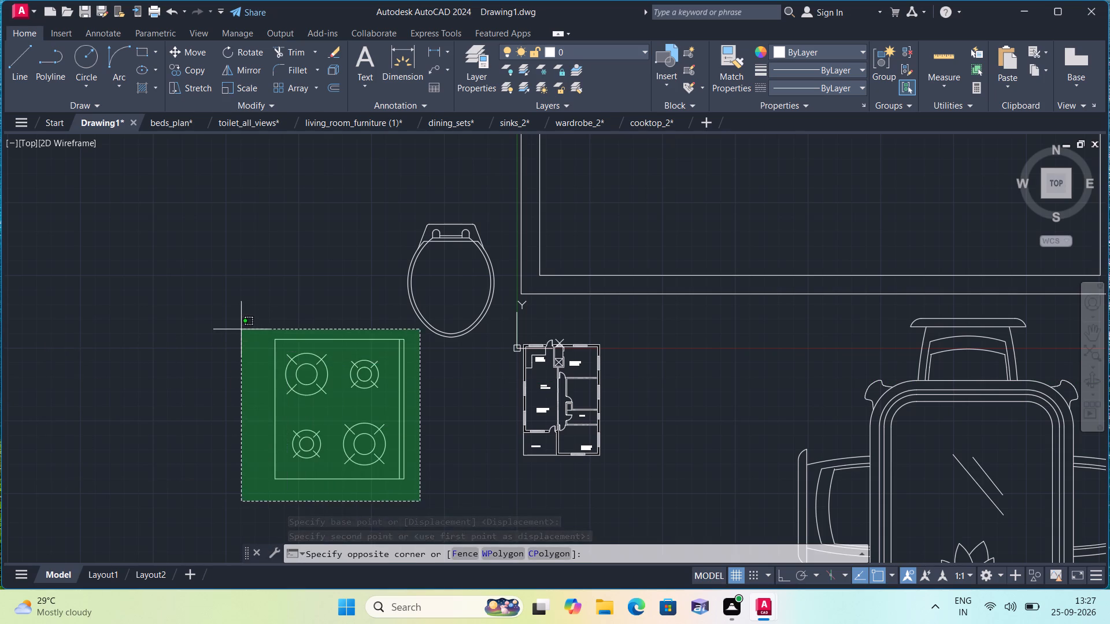
{"action": "left_click", "coordinate": [241, 329]}
{"action": "left_click", "coordinate": [249, 87]}
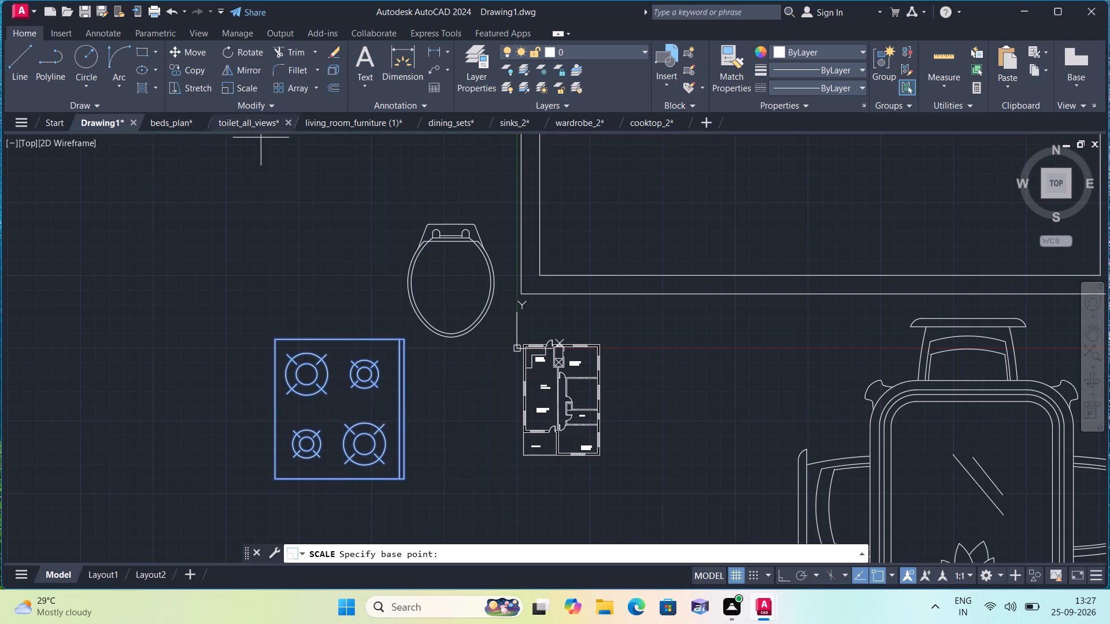
{"action": "left_click", "coordinate": [338, 382]}
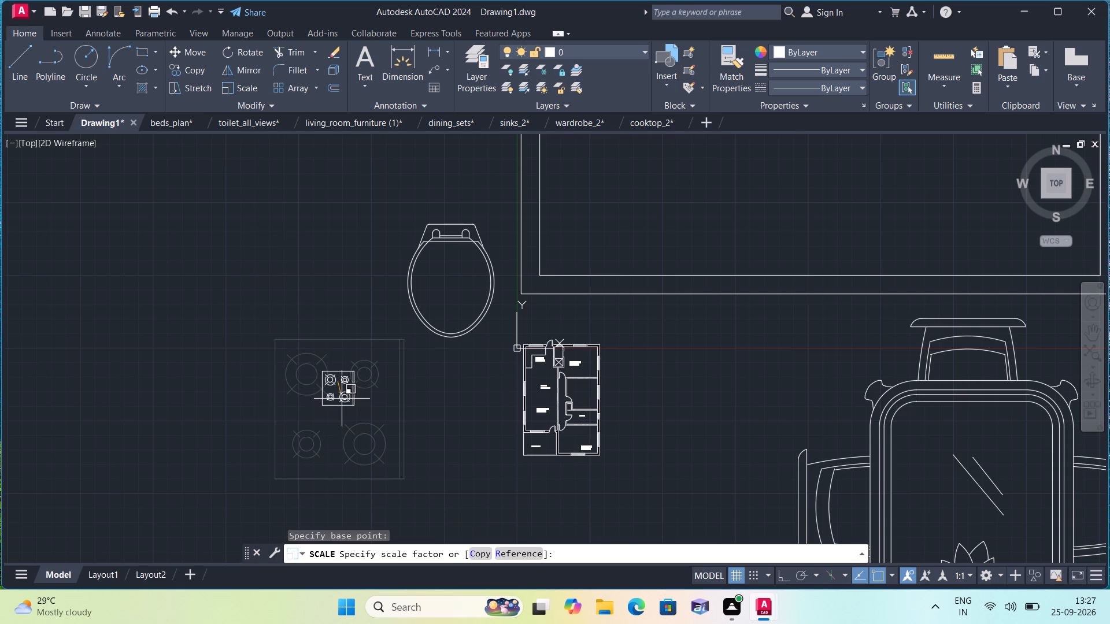
{"action": "left_click", "coordinate": [340, 393]}
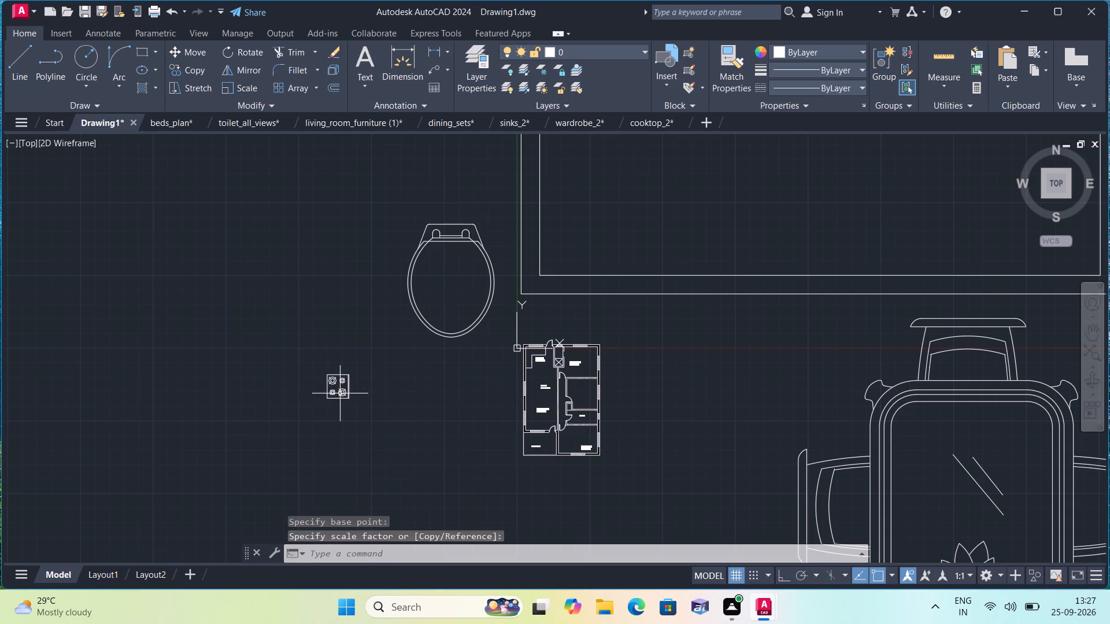
Scale the cooktop down again freehand to a little under half its size about a point near its centre.
{"action": "left_click", "coordinate": [384, 430]}
{"action": "left_click", "coordinate": [302, 333]}
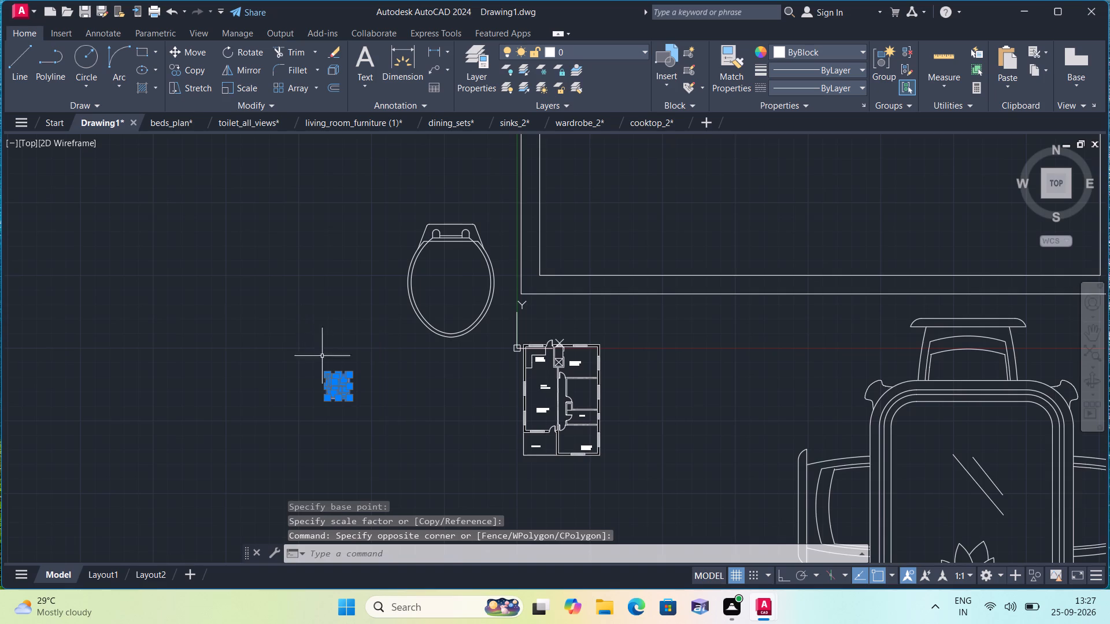
{"action": "scroll", "coordinate": [334, 373], "scroll_direction": "up", "scroll_amount": 1}
{"action": "middle_click_drag", "start_coordinate": [422, 402], "coordinate": [321, 363]}
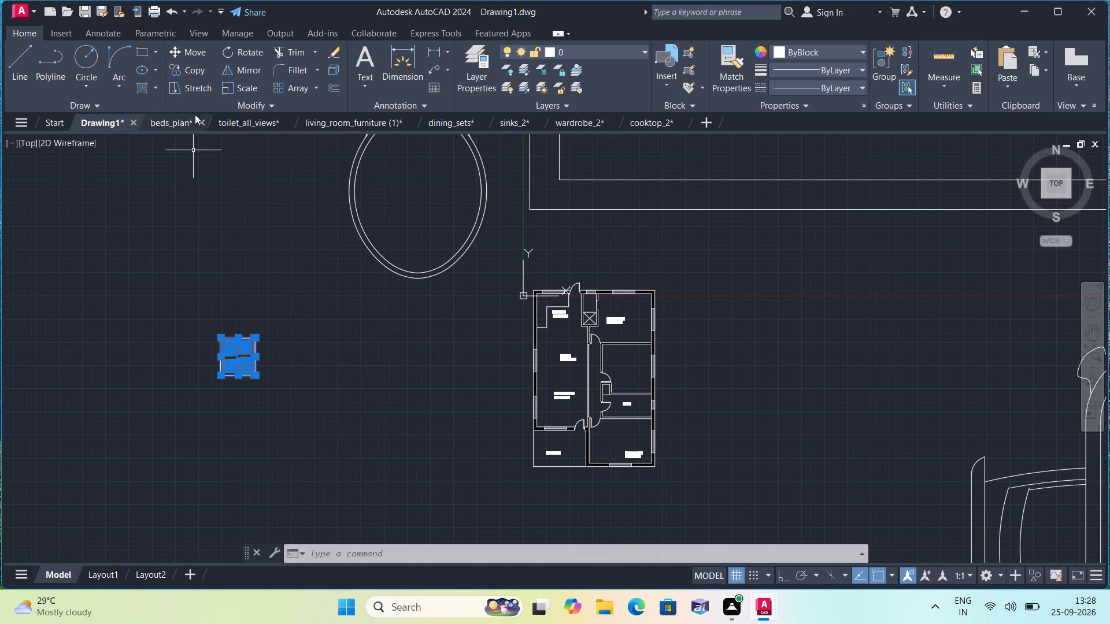
{"action": "left_click", "coordinate": [242, 87]}
{"action": "left_click", "coordinate": [236, 365]}
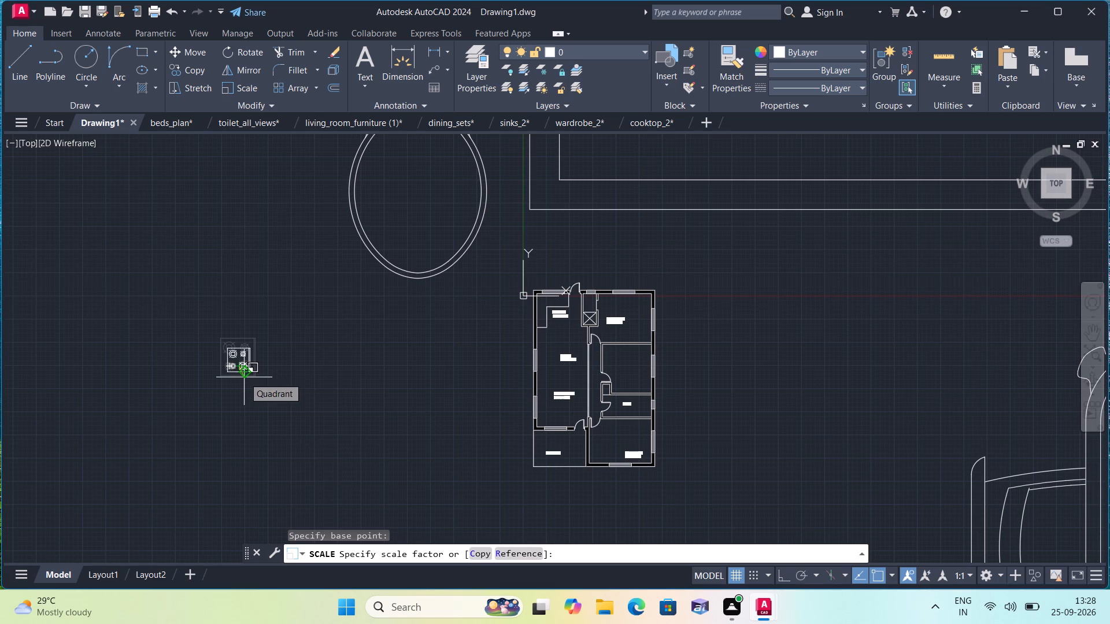
{"action": "left_click", "coordinate": [244, 377]}
Move the reduced cooktop to just outside the floor plan's west wall, level with the kitchen.
{"action": "left_click", "coordinate": [277, 389]}
{"action": "left_click", "coordinate": [194, 306]}
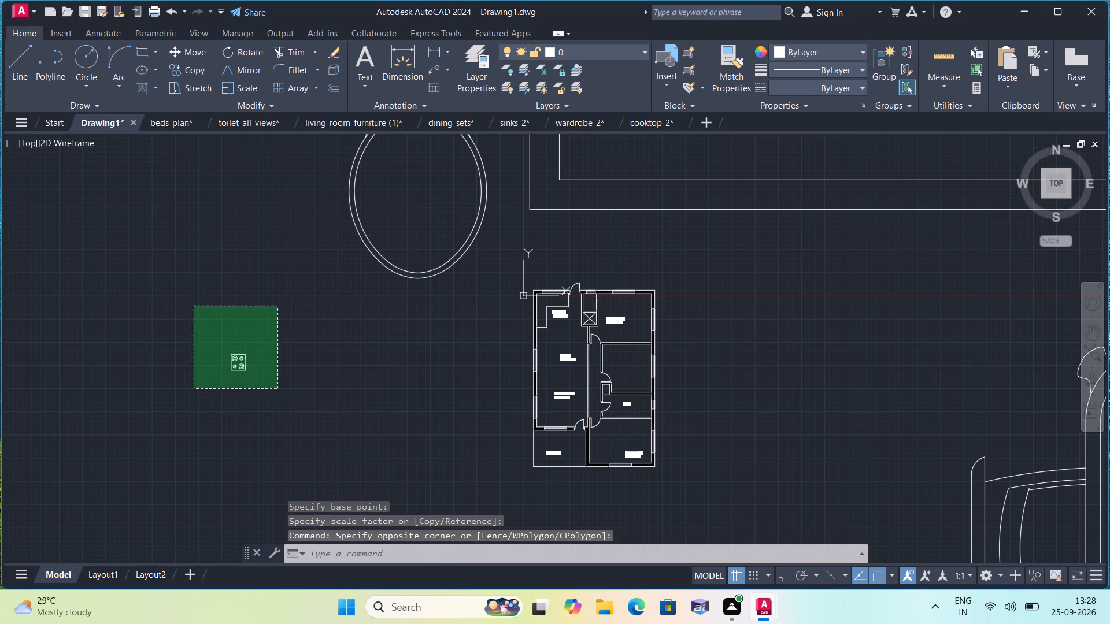
{"action": "left_click", "coordinate": [195, 55]}
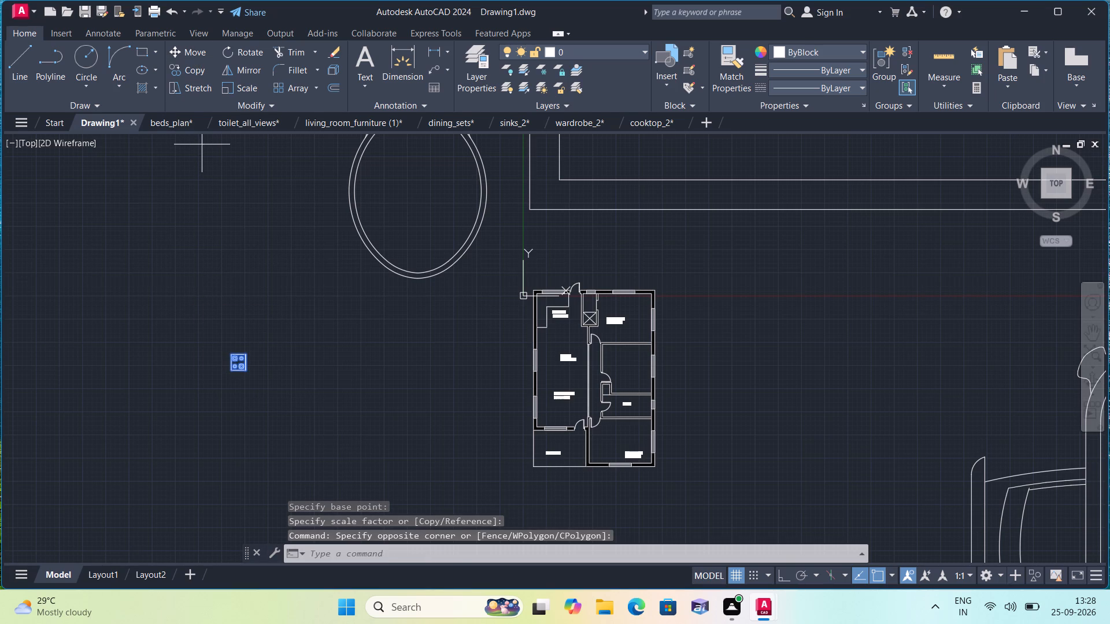
{"action": "left_click", "coordinate": [232, 361]}
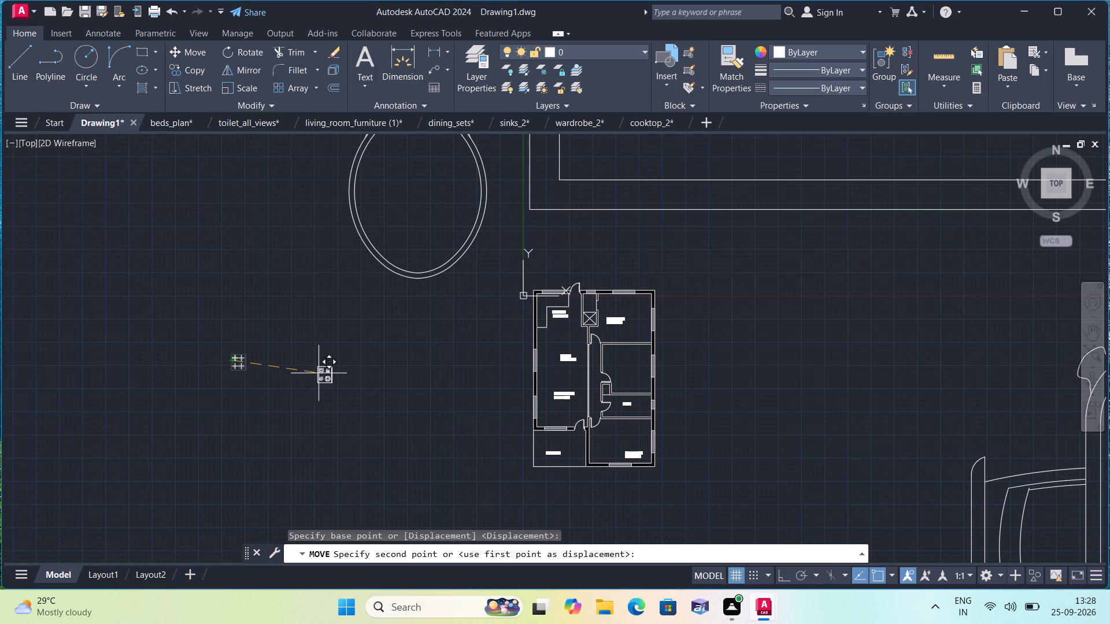
{"action": "middle_click_drag", "start_coordinate": [338, 377], "coordinate": [68, 448]}
{"action": "scroll", "coordinate": [308, 392], "scroll_direction": "down", "scroll_amount": 1}
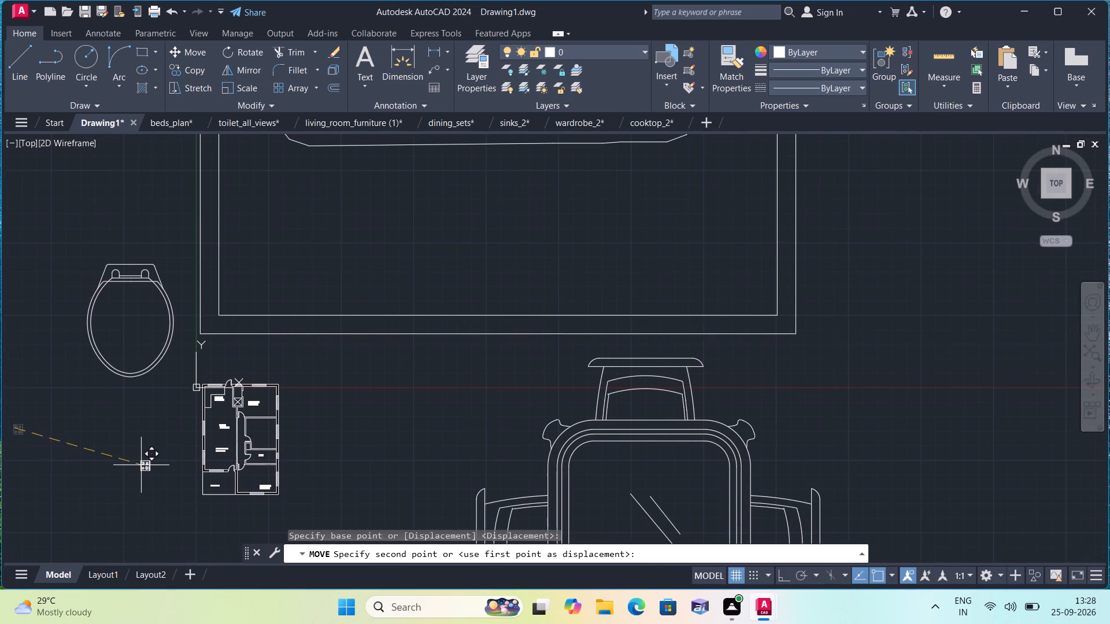
{"action": "scroll", "coordinate": [140, 462], "scroll_direction": "up", "scroll_amount": 3}
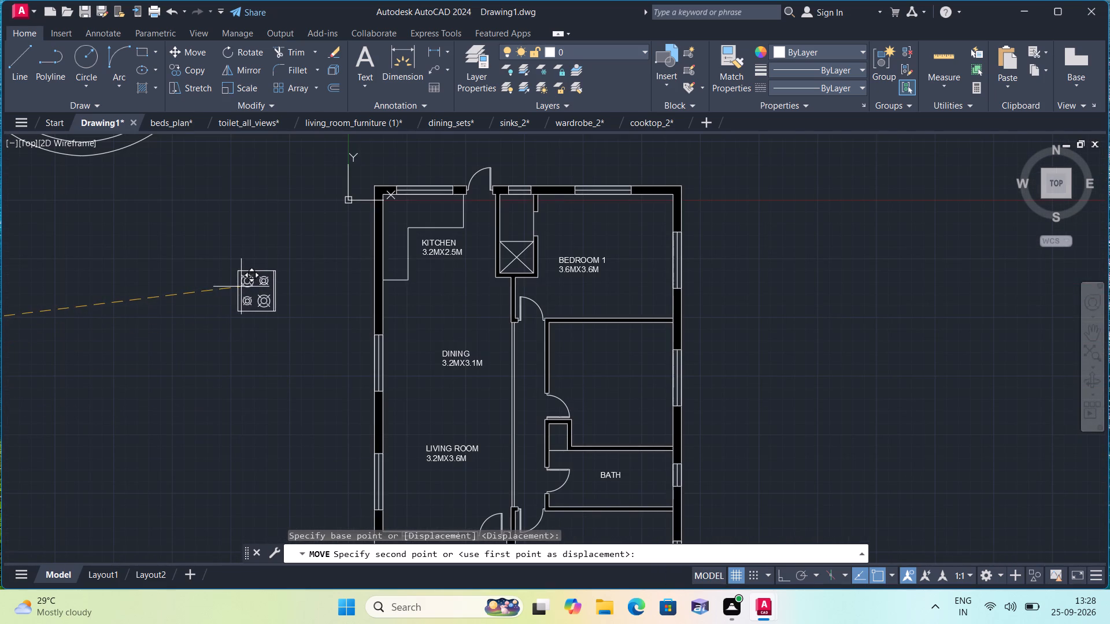
{"action": "left_click", "coordinate": [270, 284]}
Scale the cooktop down freehand to about one third of its size, making it narrower than the kitchen counter.
{"action": "left_click", "coordinate": [224, 240]}
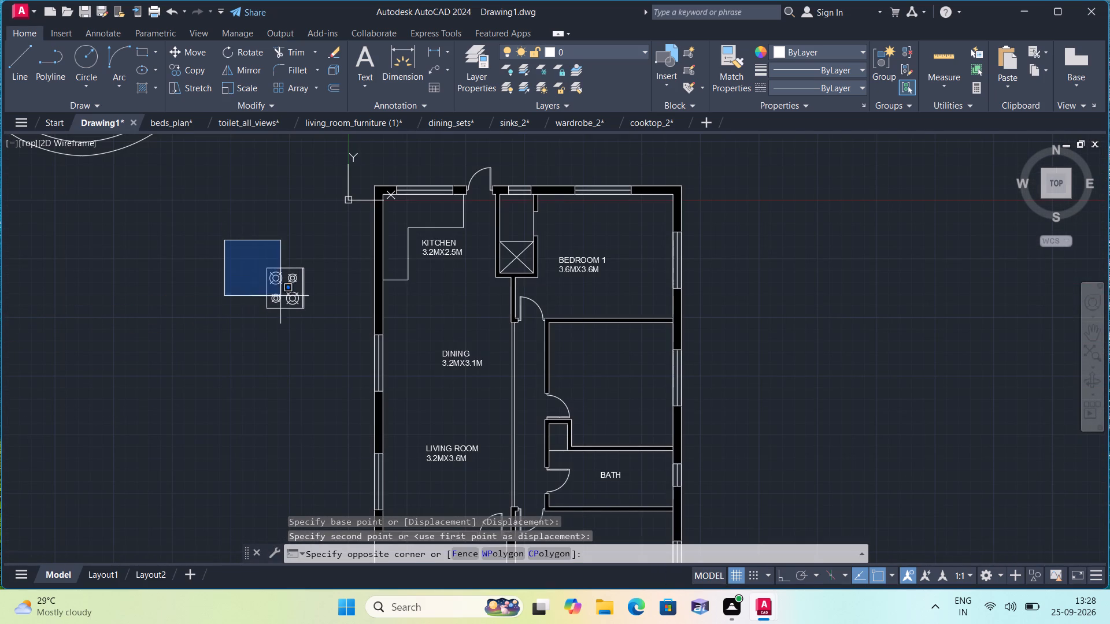
{"action": "left_click", "coordinate": [310, 352]}
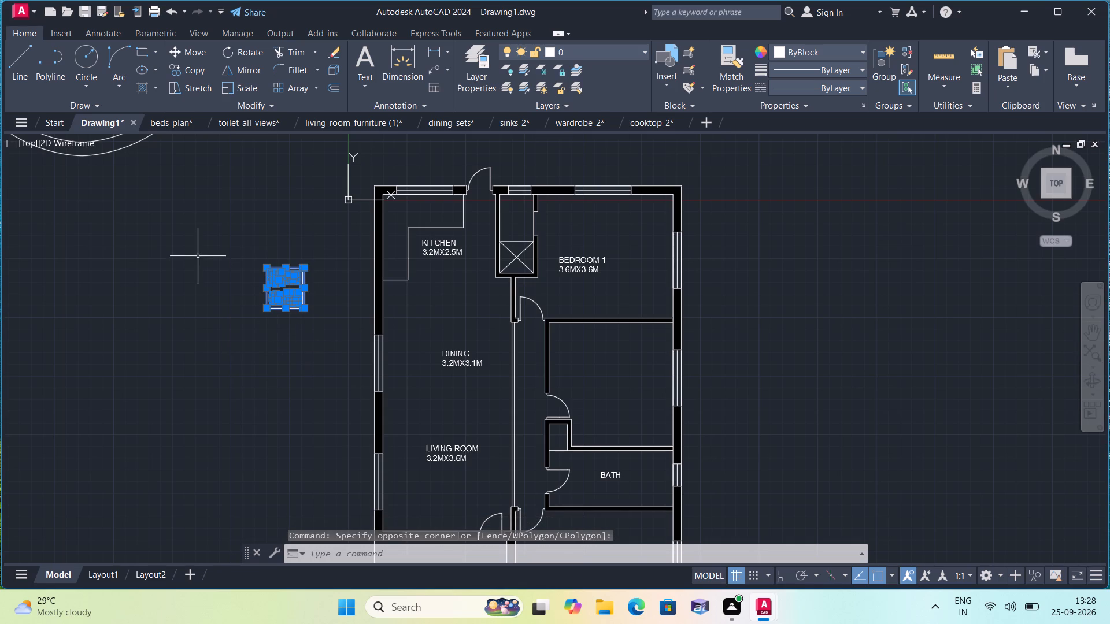
{"action": "left_click", "coordinate": [244, 91]}
{"action": "left_click", "coordinate": [287, 284]}
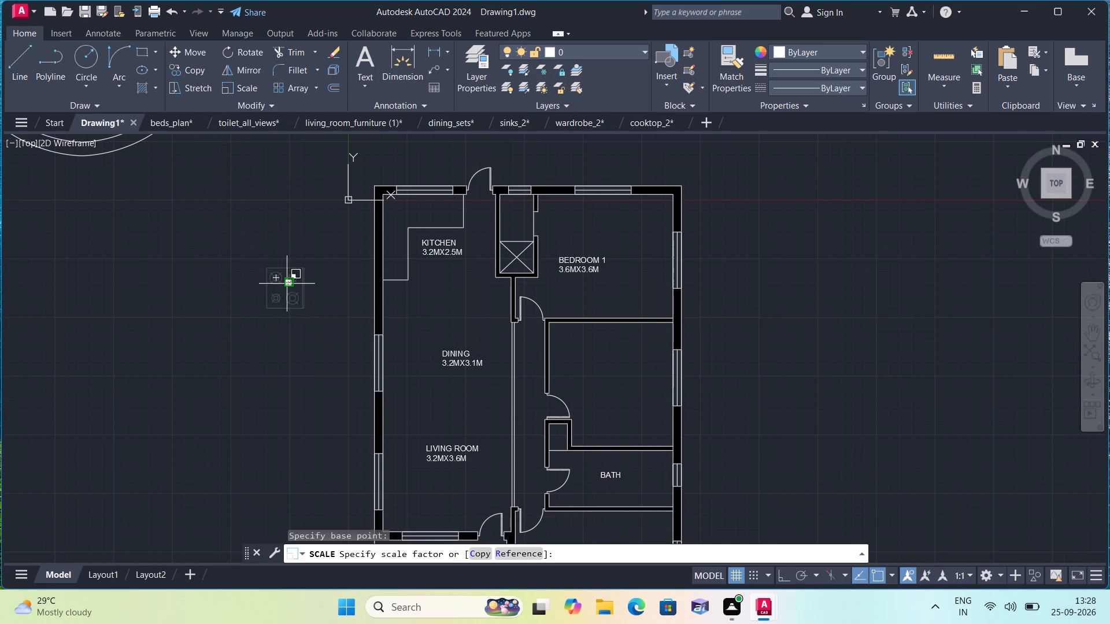
{"action": "left_click", "coordinate": [287, 291]}
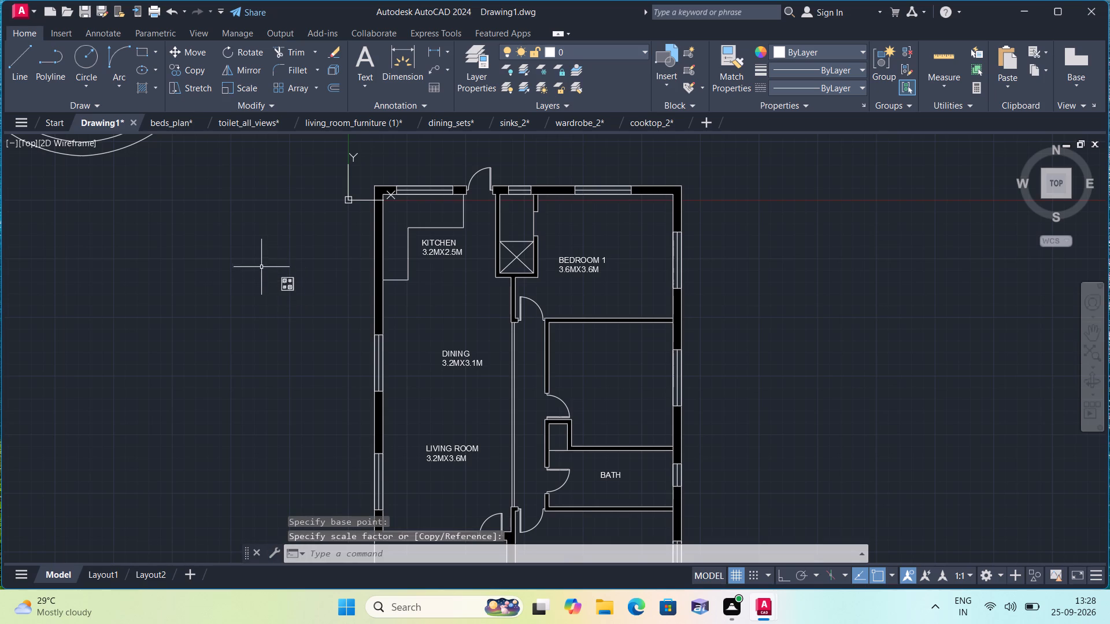
Move the cooktop into the kitchen, onto the counter leg along the west wall.
{"action": "left_click", "coordinate": [282, 274]}
{"action": "left_click", "coordinate": [301, 313]}
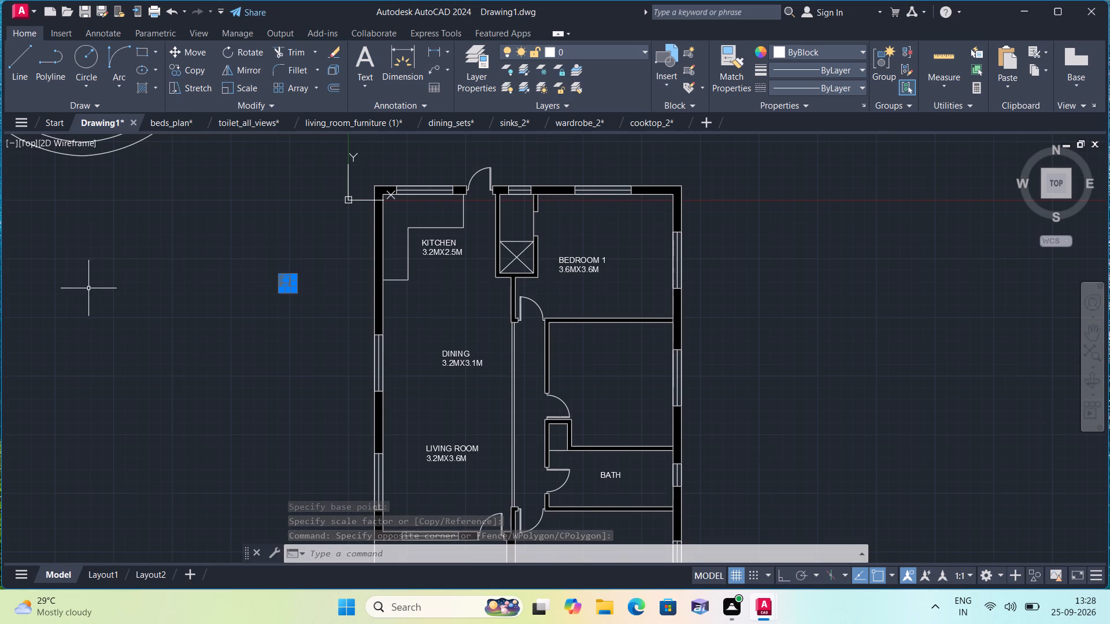
{"action": "left_click", "coordinate": [193, 48]}
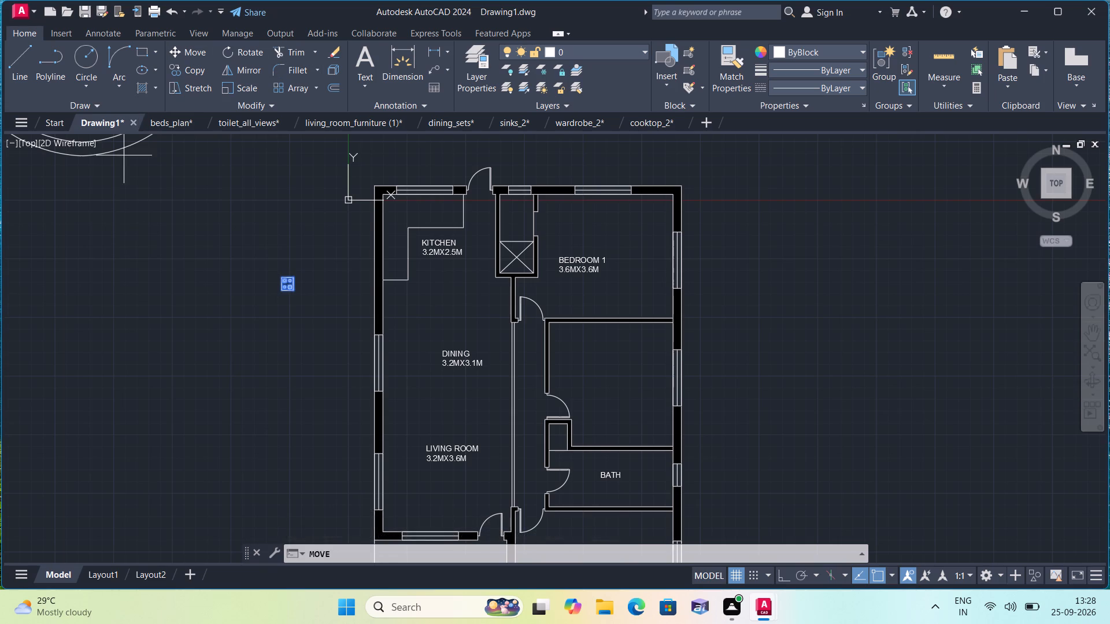
{"action": "left_click", "coordinate": [290, 284]}
{"action": "scroll", "coordinate": [409, 264], "scroll_direction": "up", "scroll_amount": 2}
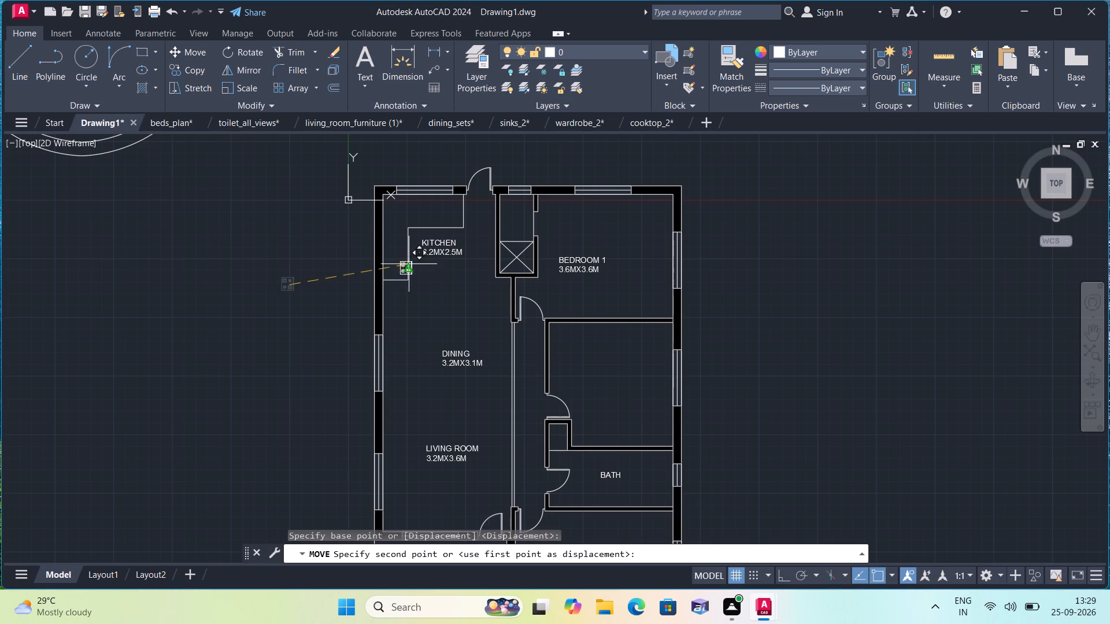
{"action": "scroll", "coordinate": [409, 264], "scroll_direction": "up", "scroll_amount": 1}
{"action": "middle_click_drag", "start_coordinate": [335, 255], "coordinate": [361, 325]}
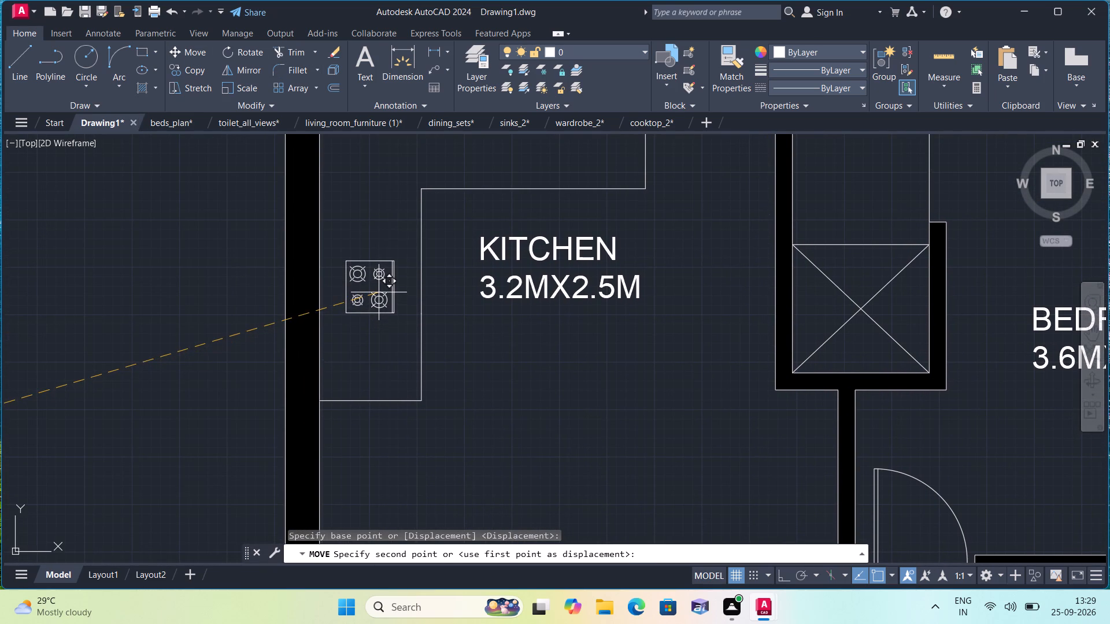
{"action": "left_click", "coordinate": [379, 292]}
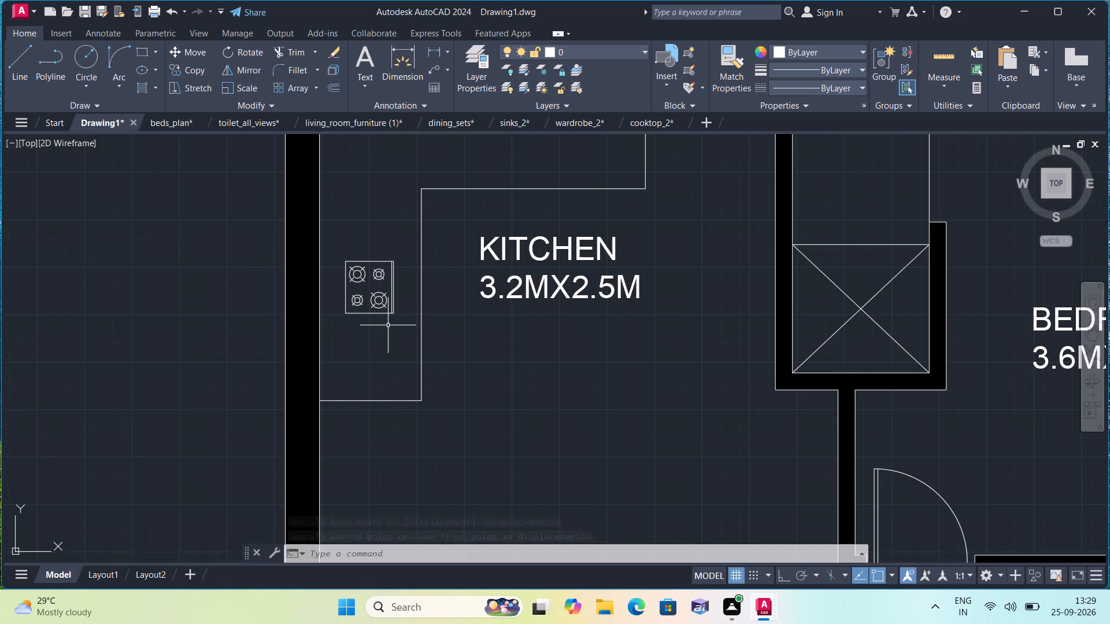
Scale the cooktop up freehand to about 1.7 times its size so it fills most of the counter's depth.
{"action": "scroll", "coordinate": [390, 332], "scroll_direction": "up", "scroll_amount": 1}
{"action": "middle_click_drag", "start_coordinate": [393, 339], "coordinate": [419, 409]}
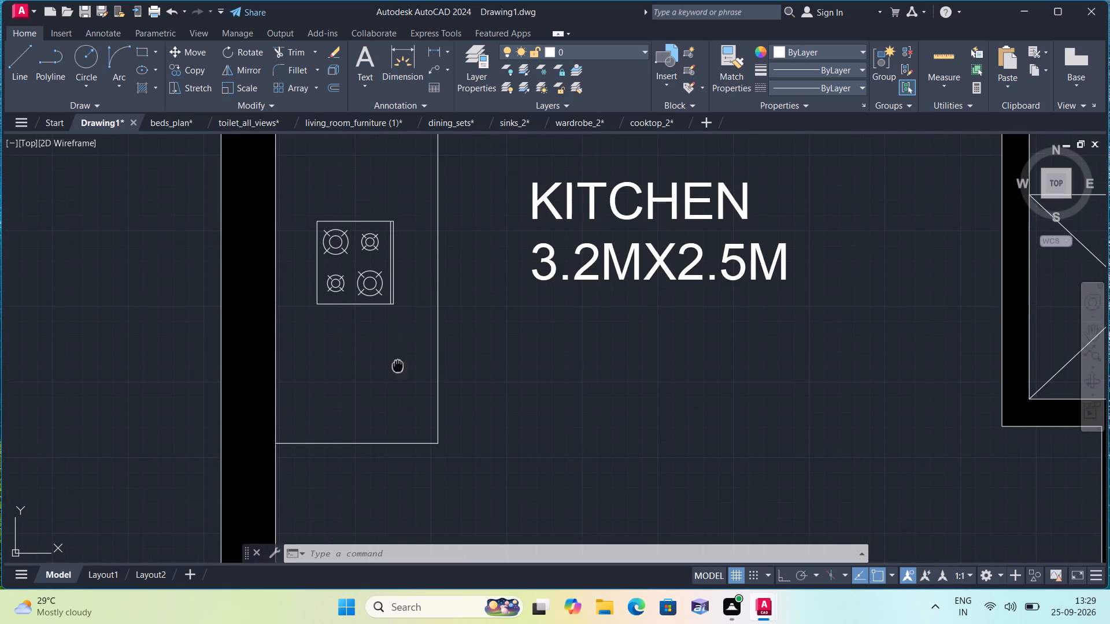
{"action": "left_click", "coordinate": [428, 390]}
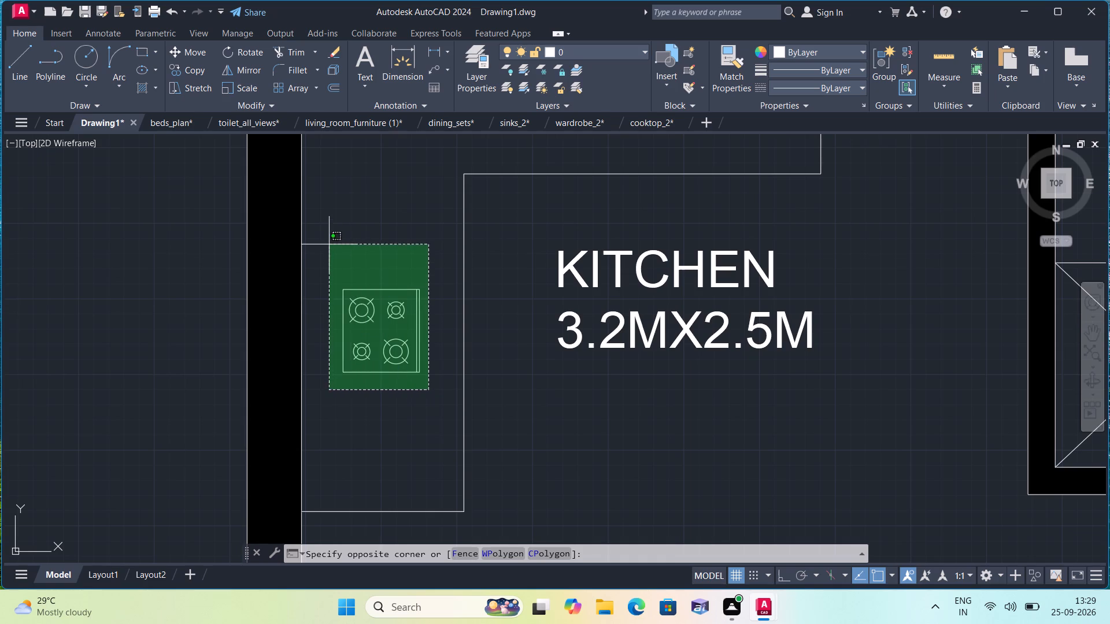
{"action": "left_click", "coordinate": [323, 240]}
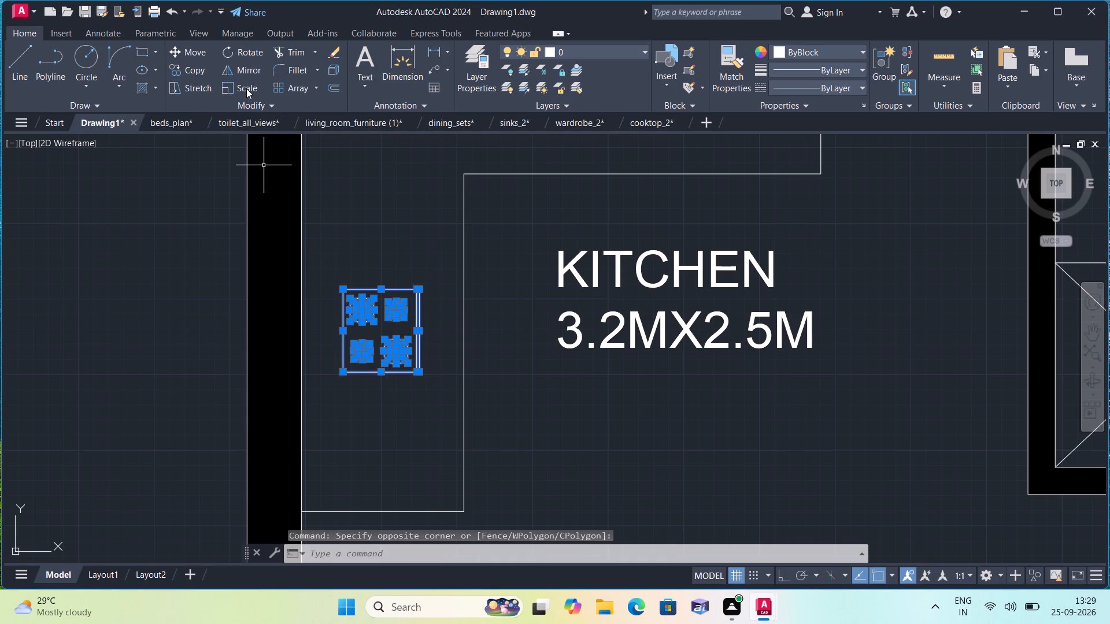
{"action": "left_click", "coordinate": [246, 88]}
{"action": "left_click", "coordinate": [382, 321]}
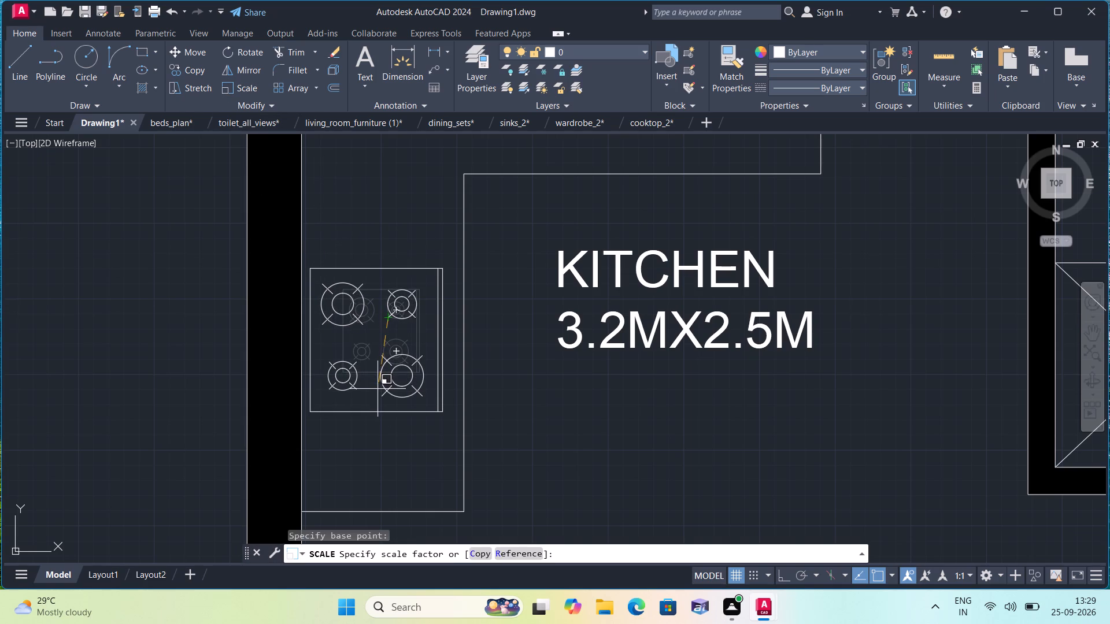
{"action": "left_click", "coordinate": [378, 389]}
{"action": "scroll", "coordinate": [212, 294], "scroll_direction": "down", "scroll_amount": 2}
{"action": "middle_click_drag", "start_coordinate": [215, 306], "coordinate": [315, 410]}
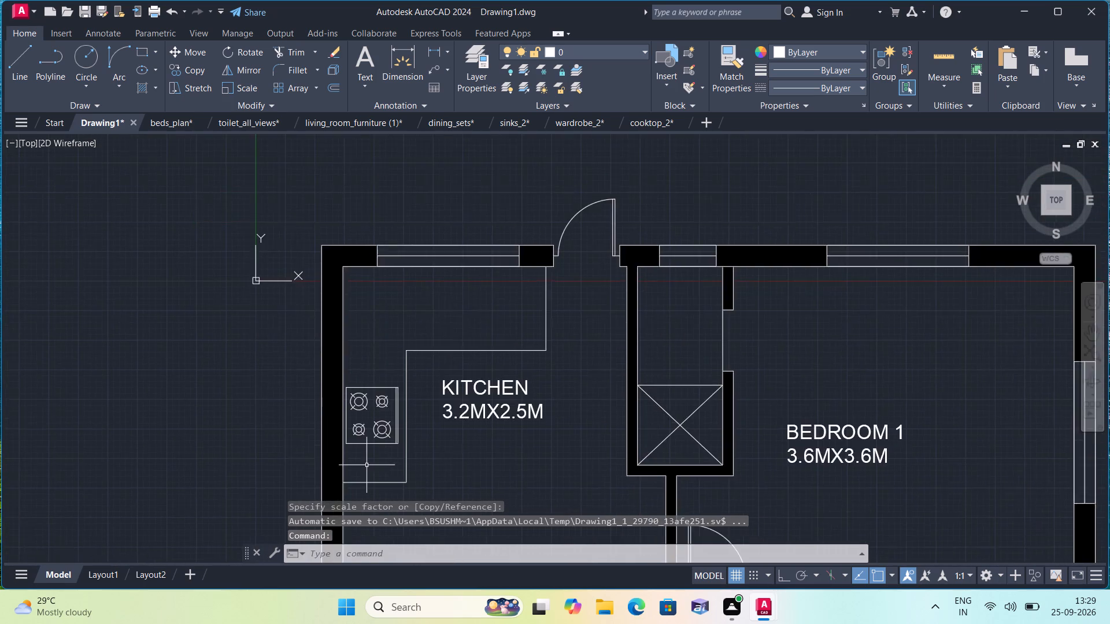
{"action": "scroll", "coordinate": [369, 467], "scroll_direction": "down", "scroll_amount": 2}
{"action": "scroll", "coordinate": [261, 321], "scroll_direction": "down", "scroll_amount": 2}
{"action": "middle_click_drag", "start_coordinate": [276, 330], "coordinate": [301, 366]}
{"action": "scroll", "coordinate": [321, 393], "scroll_direction": "down", "scroll_amount": 1}
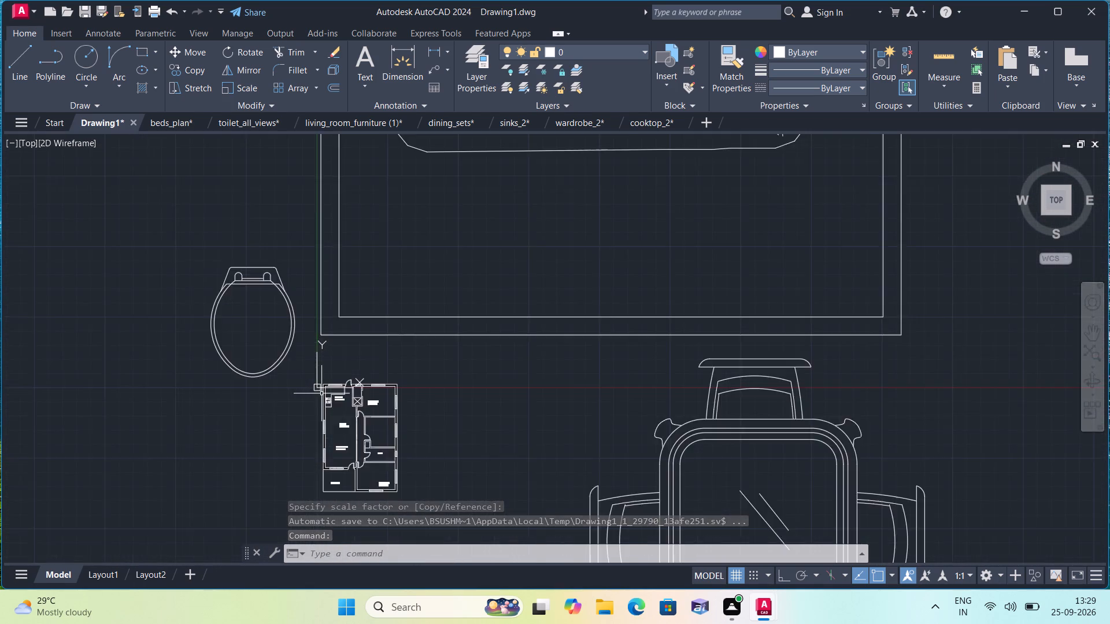
Scale the kitchen sink with drainboard down freehand to about one quarter of its size.
{"action": "scroll", "coordinate": [321, 393], "scroll_direction": "down", "scroll_amount": 1}
{"action": "scroll", "coordinate": [365, 377], "scroll_direction": "down", "scroll_amount": 3}
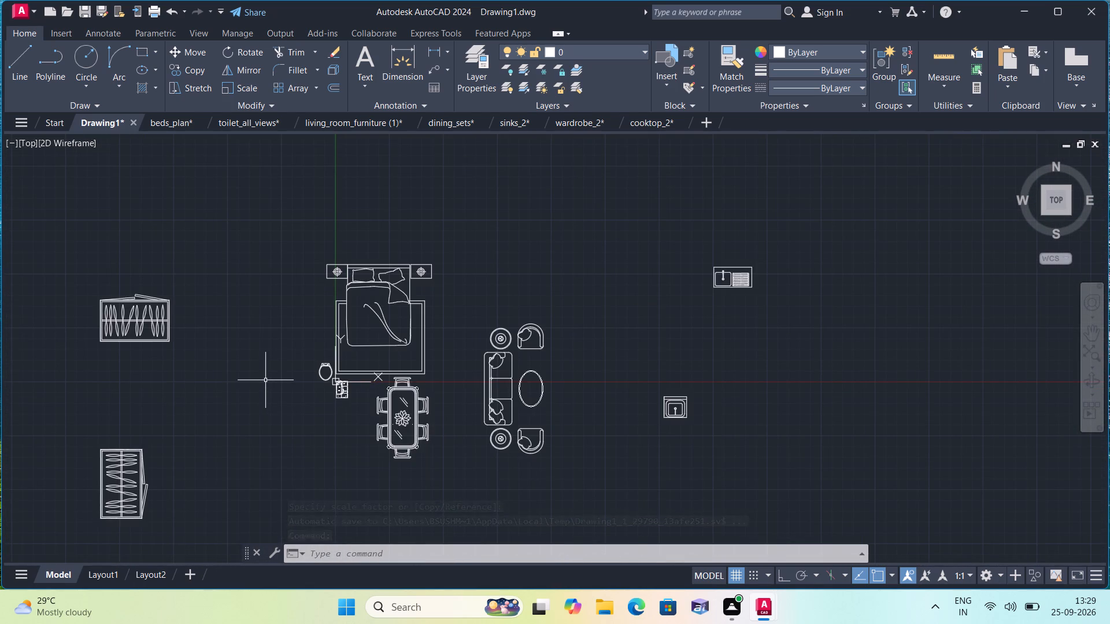
{"action": "scroll", "coordinate": [253, 404], "scroll_direction": "down", "scroll_amount": 1}
{"action": "middle_click_drag", "start_coordinate": [231, 398], "coordinate": [321, 388]}
{"action": "scroll", "coordinate": [411, 398], "scroll_direction": "up", "scroll_amount": 2}
{"action": "middle_click_drag", "start_coordinate": [707, 433], "coordinate": [601, 435]}
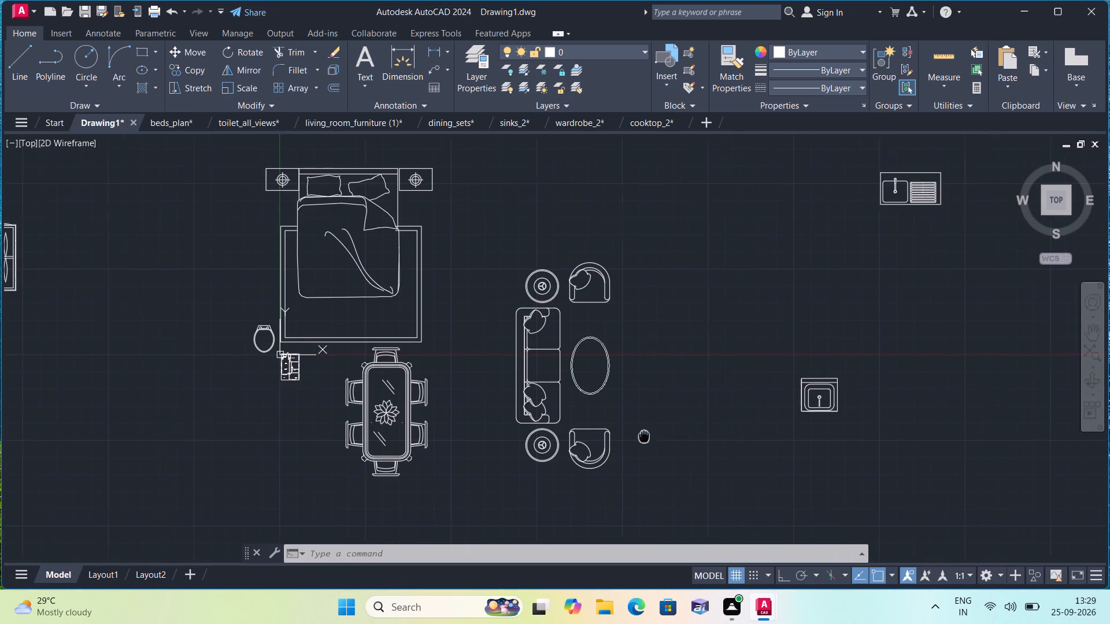
{"action": "middle_click_drag", "start_coordinate": [601, 435], "coordinate": [570, 436]}
{"action": "scroll", "coordinate": [688, 379], "scroll_direction": "down", "scroll_amount": 1}
{"action": "left_click", "coordinate": [808, 312]}
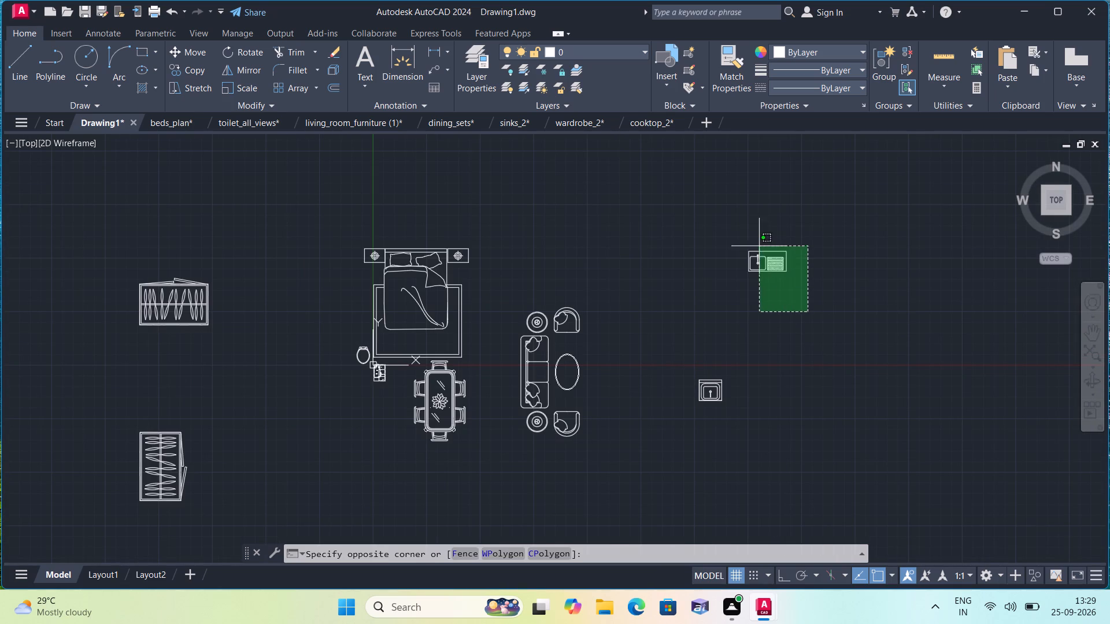
{"action": "left_click", "coordinate": [742, 221]}
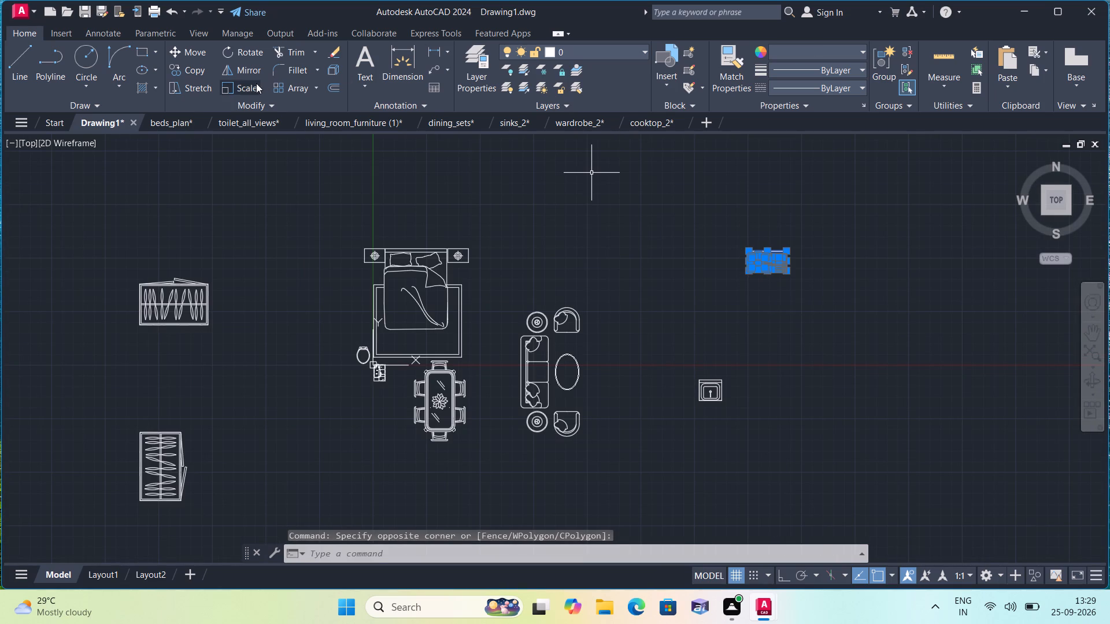
{"action": "left_click", "coordinate": [239, 87]}
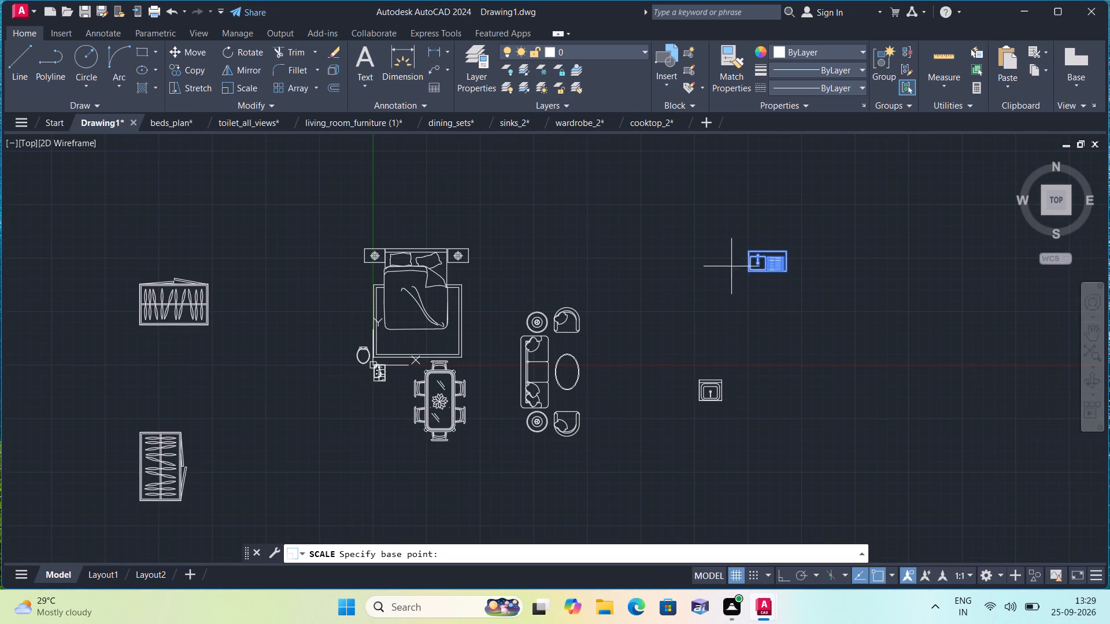
{"action": "left_click", "coordinate": [756, 259]}
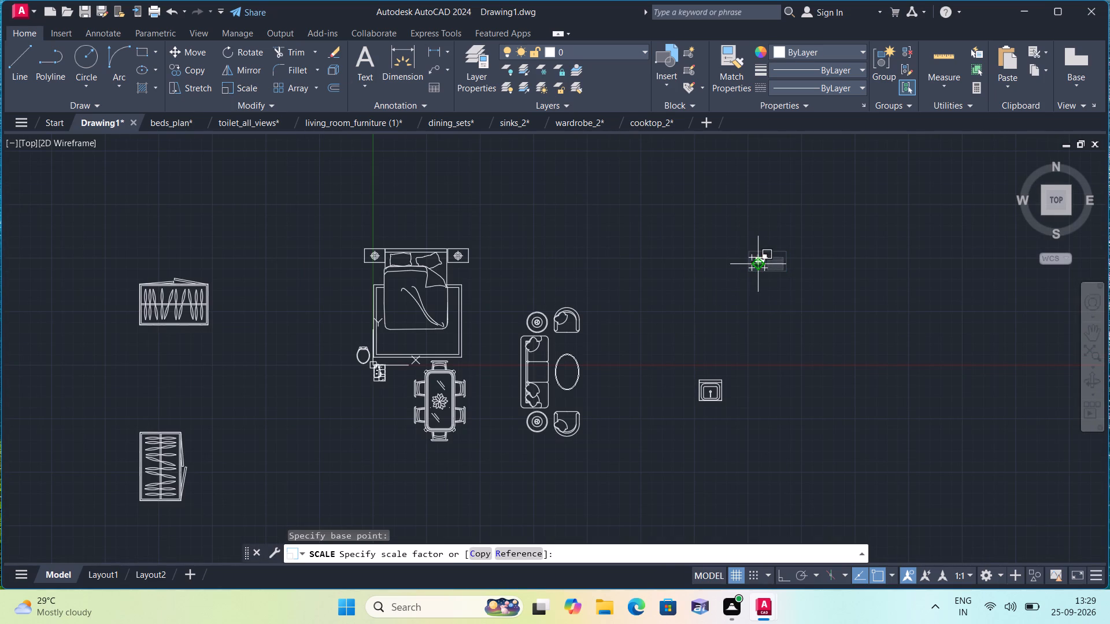
{"action": "left_click", "coordinate": [757, 268]}
Move the reduced sink to just outside the floor plan's west wall, beside the dining and living rooms.
{"action": "left_click", "coordinate": [763, 270]}
{"action": "left_click", "coordinate": [737, 245]}
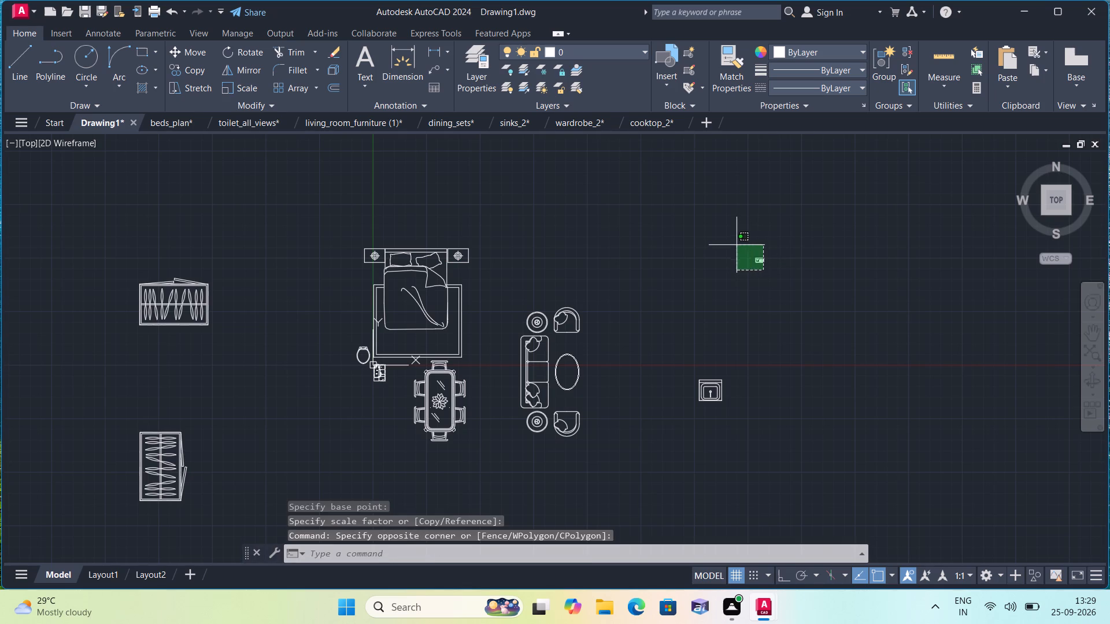
{"action": "left_click", "coordinate": [193, 49]}
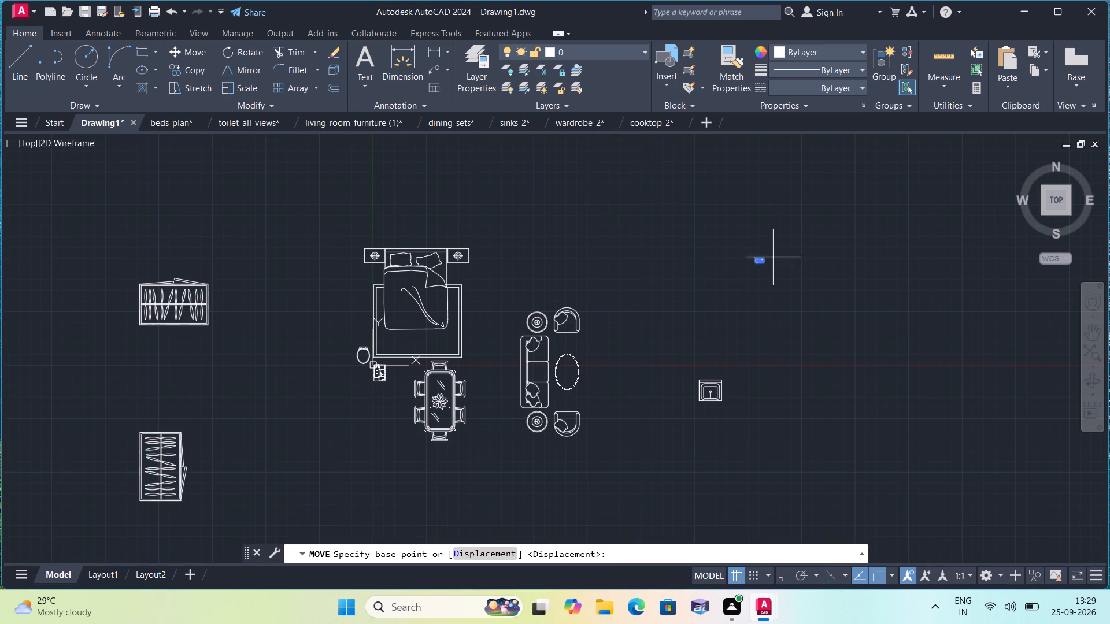
{"action": "left_click", "coordinate": [758, 263]}
{"action": "scroll", "coordinate": [357, 406], "scroll_direction": "up", "scroll_amount": 2}
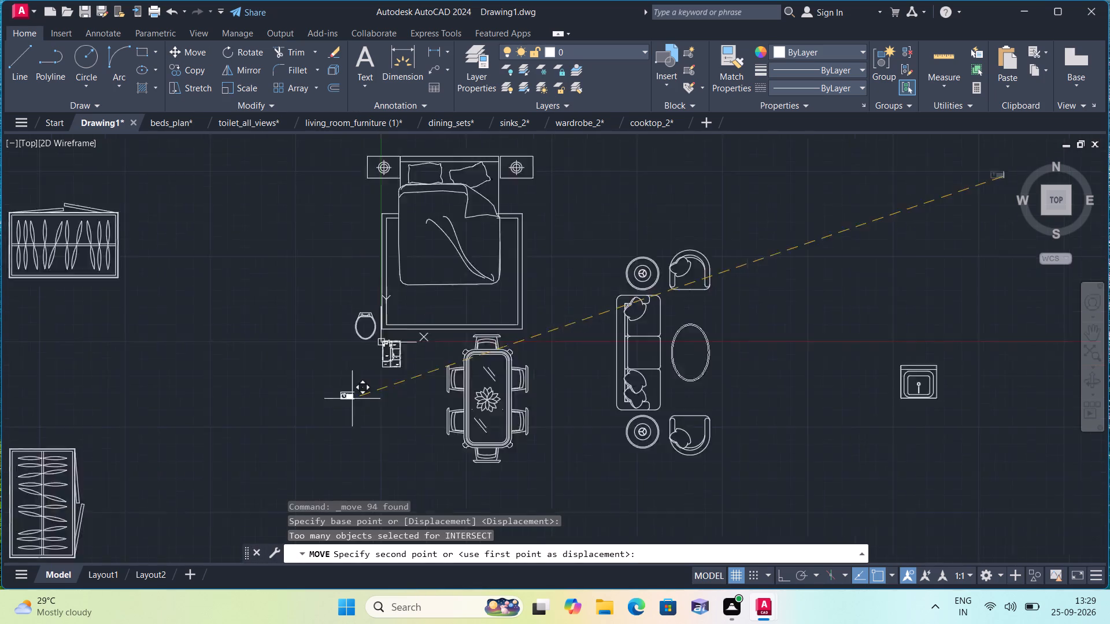
{"action": "scroll", "coordinate": [374, 369], "scroll_direction": "up", "scroll_amount": 2}
{"action": "scroll", "coordinate": [423, 310], "scroll_direction": "up", "scroll_amount": 1}
{"action": "middle_click_drag", "start_coordinate": [423, 310], "coordinate": [364, 489]}
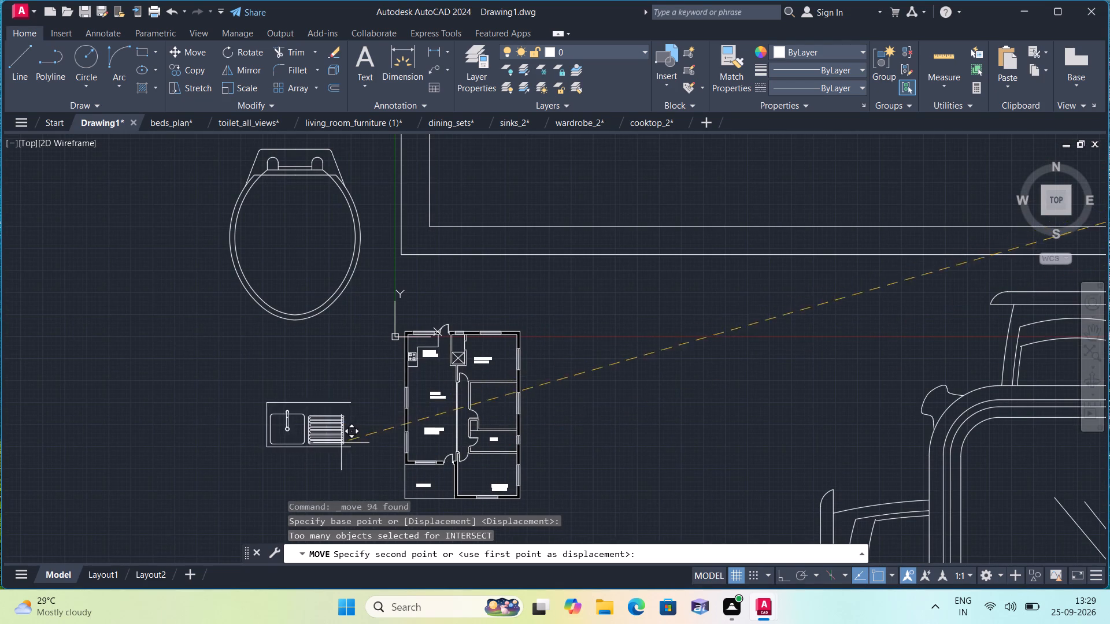
{"action": "left_click", "coordinate": [322, 429]}
{"action": "scroll", "coordinate": [322, 429], "scroll_direction": "down", "scroll_amount": 1}
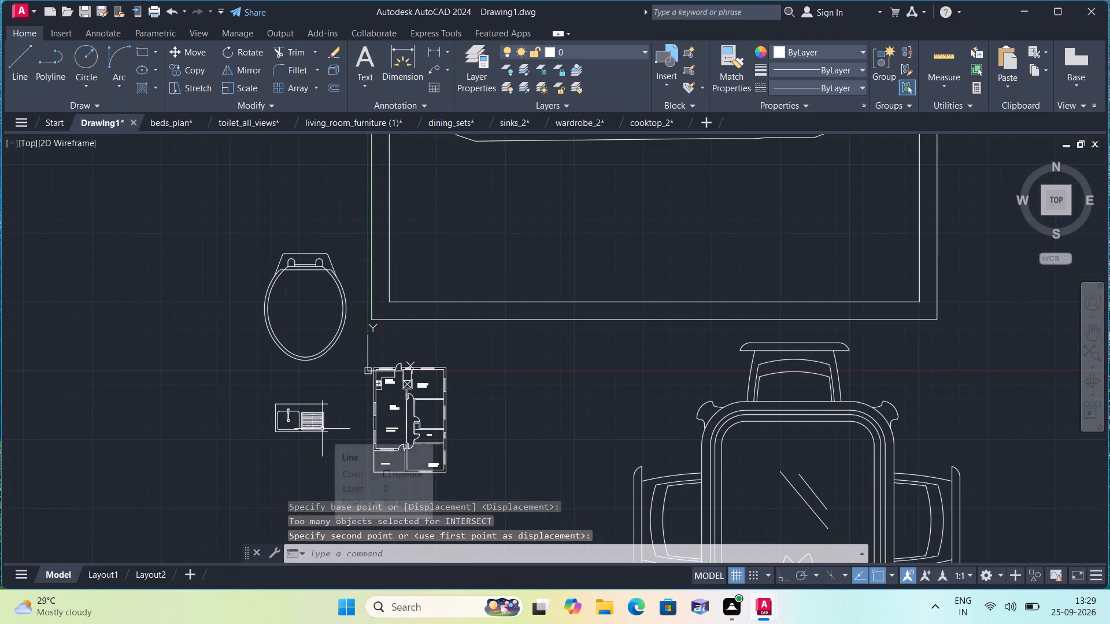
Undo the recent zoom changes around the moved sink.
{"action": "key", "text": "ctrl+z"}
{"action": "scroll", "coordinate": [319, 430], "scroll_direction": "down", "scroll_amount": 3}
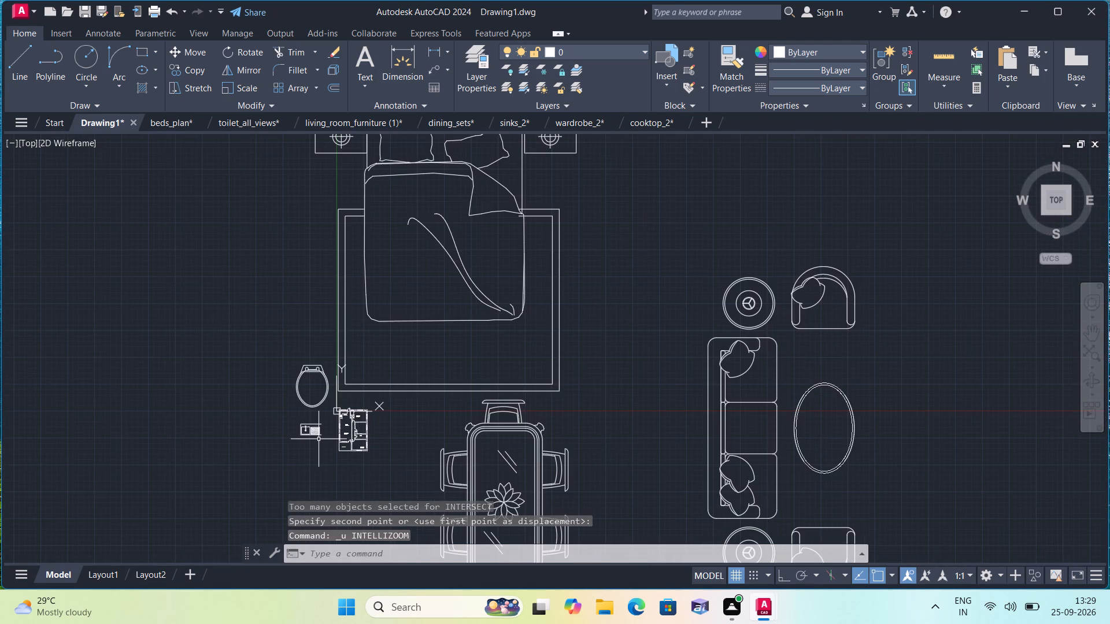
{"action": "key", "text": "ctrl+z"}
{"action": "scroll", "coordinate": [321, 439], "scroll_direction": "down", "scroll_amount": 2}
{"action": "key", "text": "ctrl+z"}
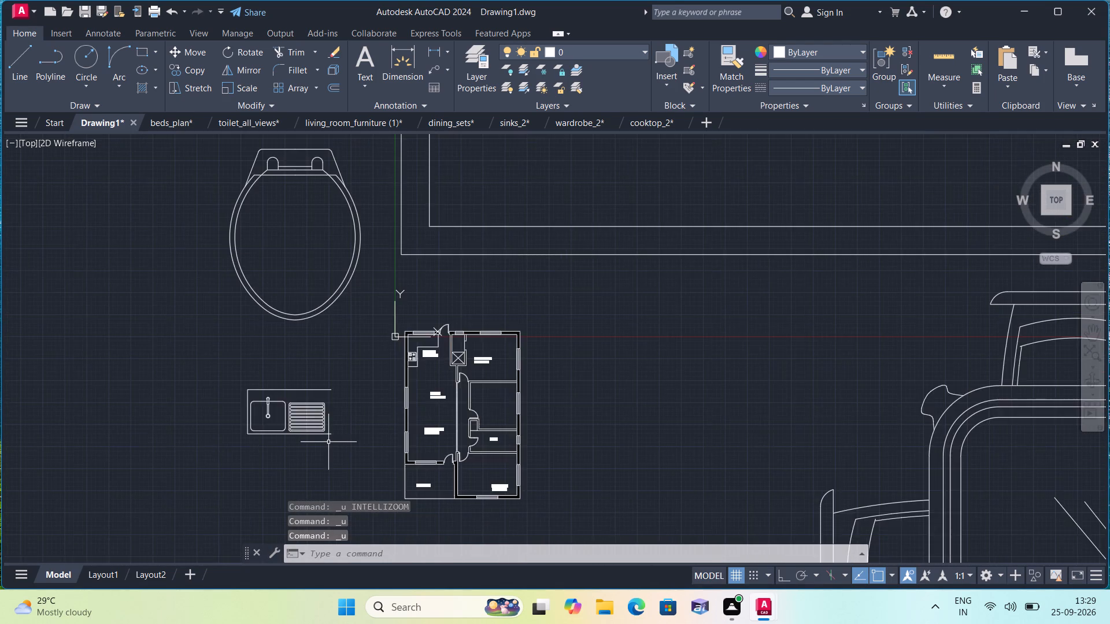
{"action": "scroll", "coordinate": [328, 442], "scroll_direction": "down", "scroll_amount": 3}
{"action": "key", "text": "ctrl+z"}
Erase the stray sink edge line left behind at the sink's original location.
{"action": "scroll", "coordinate": [330, 442], "scroll_direction": "down", "scroll_amount": 3}
{"action": "middle_click_drag", "start_coordinate": [713, 359], "coordinate": [657, 403]}
{"action": "scroll", "coordinate": [711, 363], "scroll_direction": "down", "scroll_amount": 1}
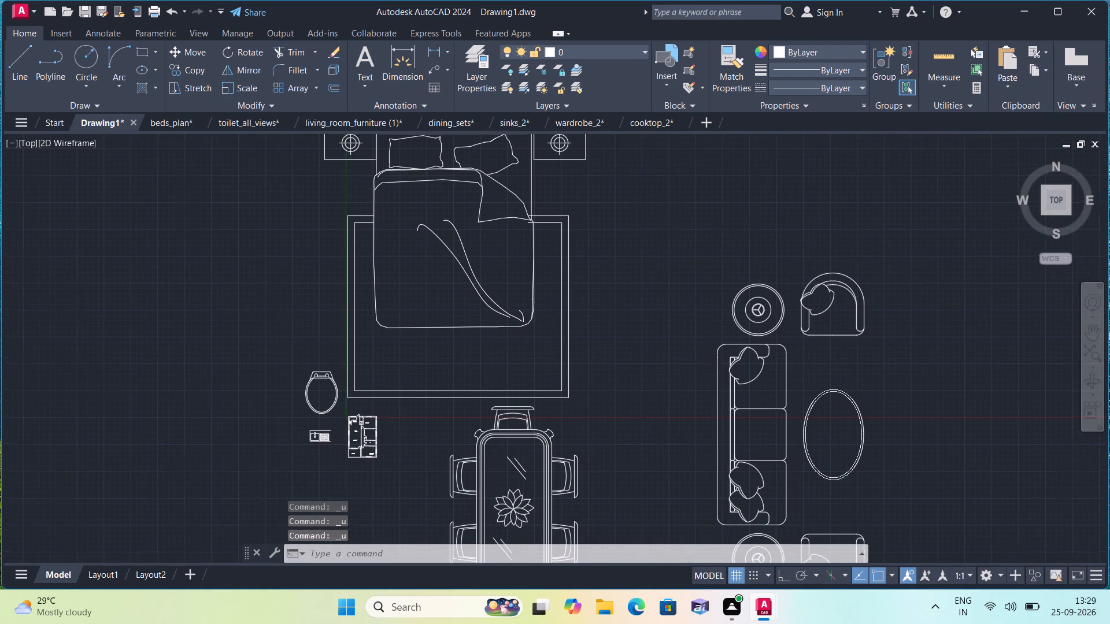
{"action": "middle_click_drag", "start_coordinate": [657, 403], "coordinate": [464, 491]}
{"action": "scroll", "coordinate": [457, 488], "scroll_direction": "down", "scroll_amount": 1}
{"action": "scroll", "coordinate": [742, 383], "scroll_direction": "up", "scroll_amount": 3}
{"action": "scroll", "coordinate": [635, 473], "scroll_direction": "up", "scroll_amount": 1}
{"action": "left_click_drag", "start_coordinate": [561, 513], "coordinate": [550, 496]}
{"action": "left_click", "coordinate": [468, 396]}
{"action": "key", "text": "Delete"}
Draw a line between the two open outline ends to close the east side of the moved sink.
{"action": "scroll", "coordinate": [467, 406], "scroll_direction": "down", "scroll_amount": 3}
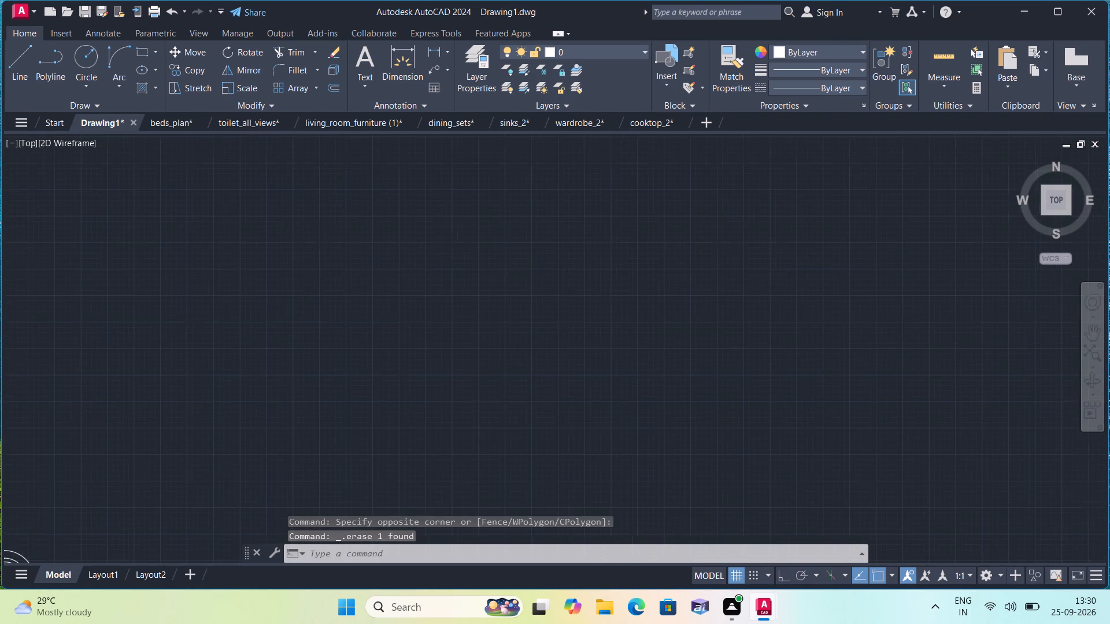
{"action": "scroll", "coordinate": [467, 406], "scroll_direction": "down", "scroll_amount": 1}
{"action": "middle_click_drag", "start_coordinate": [451, 381], "coordinate": [644, 254]}
{"action": "scroll", "coordinate": [459, 372], "scroll_direction": "down", "scroll_amount": 1}
{"action": "scroll", "coordinate": [425, 371], "scroll_direction": "up", "scroll_amount": 4}
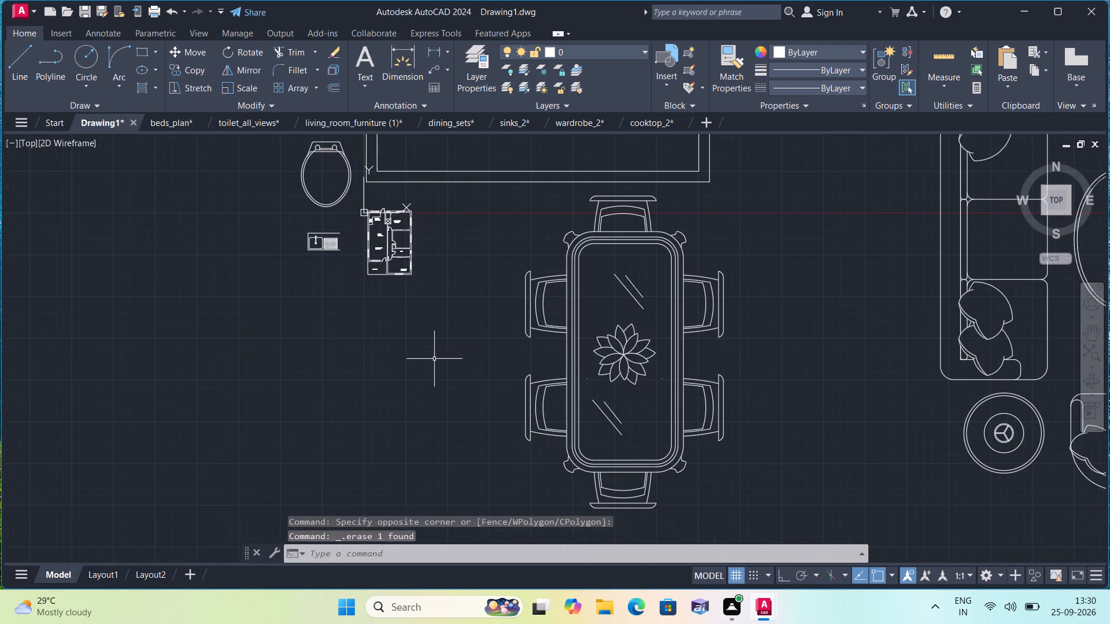
{"action": "scroll", "coordinate": [363, 258], "scroll_direction": "up", "scroll_amount": 1}
{"action": "middle_click_drag", "start_coordinate": [334, 270], "coordinate": [415, 441]}
{"action": "key", "text": "l"}
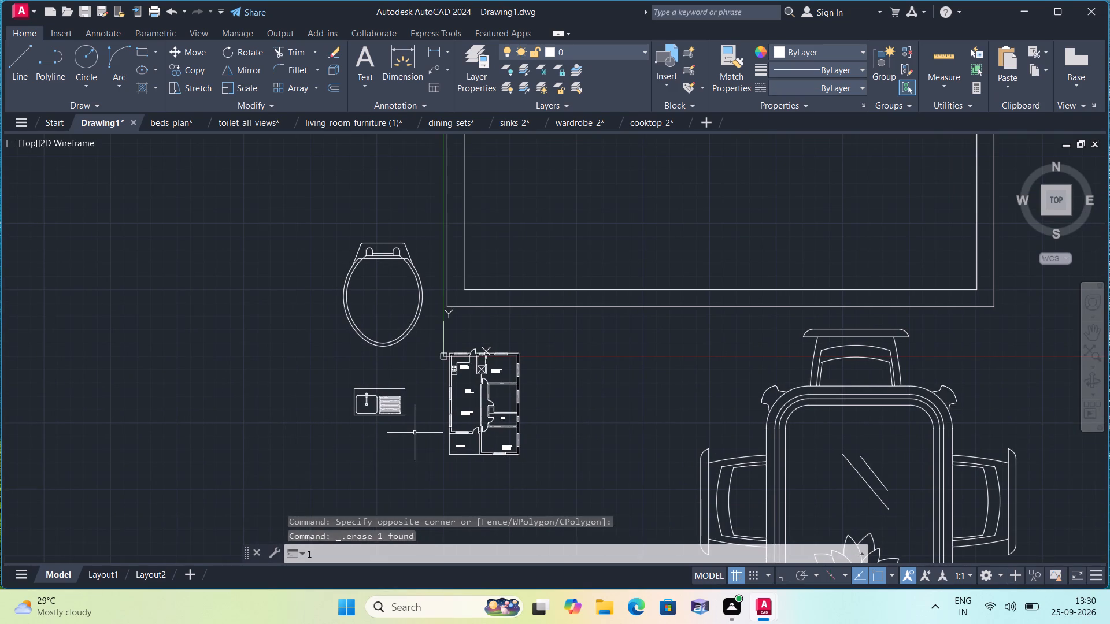
{"action": "key", "text": "space"}
{"action": "scroll", "coordinate": [413, 408], "scroll_direction": "up", "scroll_amount": 3}
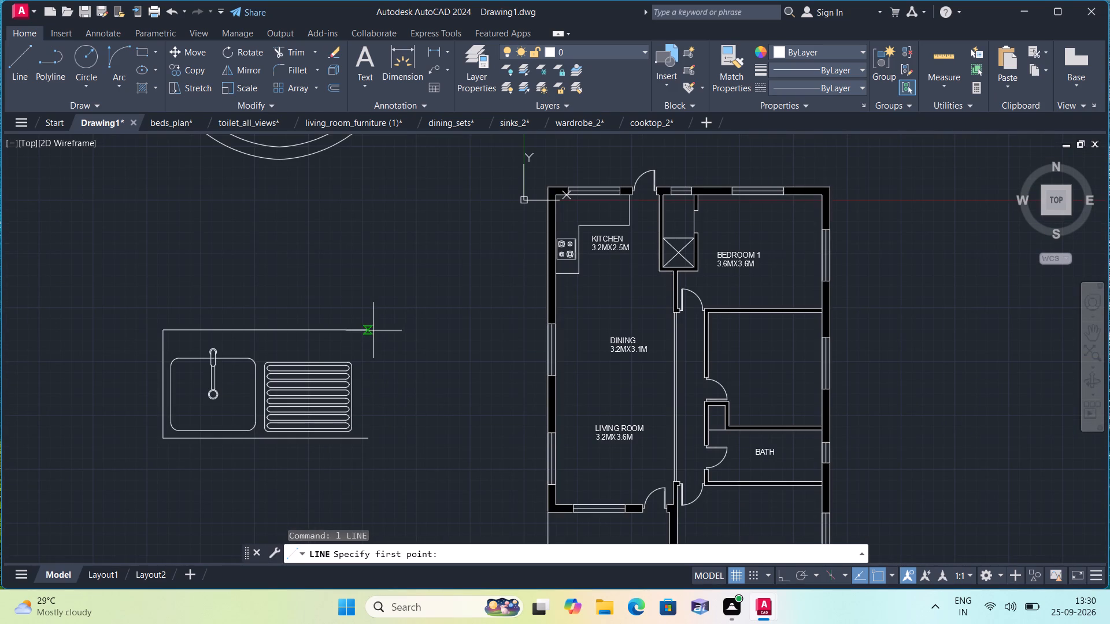
{"action": "left_click", "coordinate": [367, 330]}
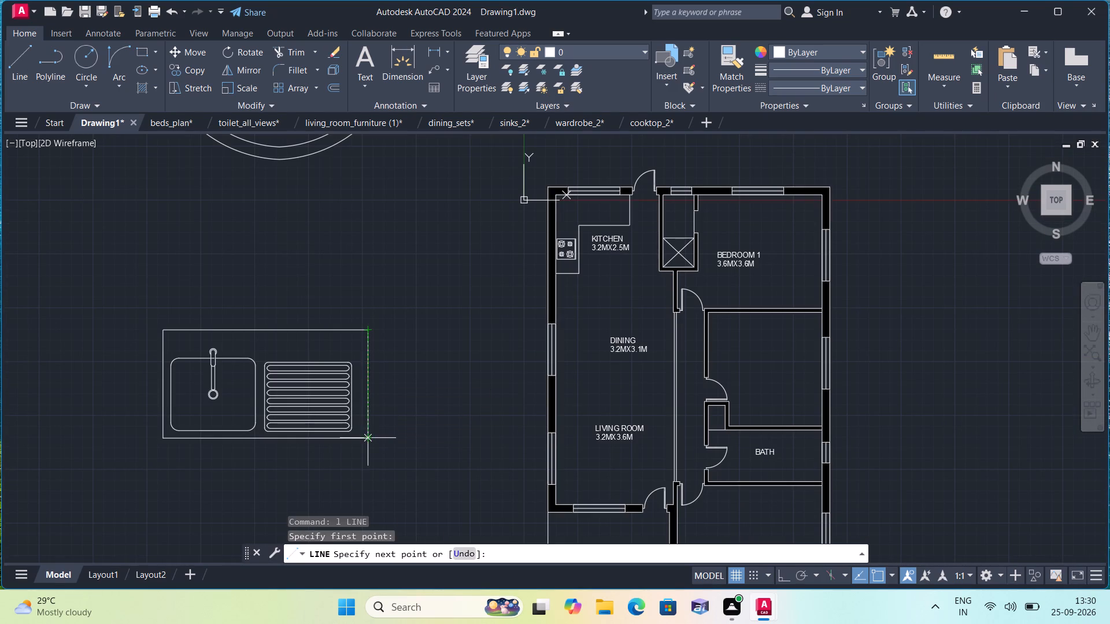
{"action": "left_click", "coordinate": [367, 438]}
{"action": "key", "text": "space"}
Scale the closed sink down freehand to about one tenth of its size.
{"action": "left_click", "coordinate": [395, 455]}
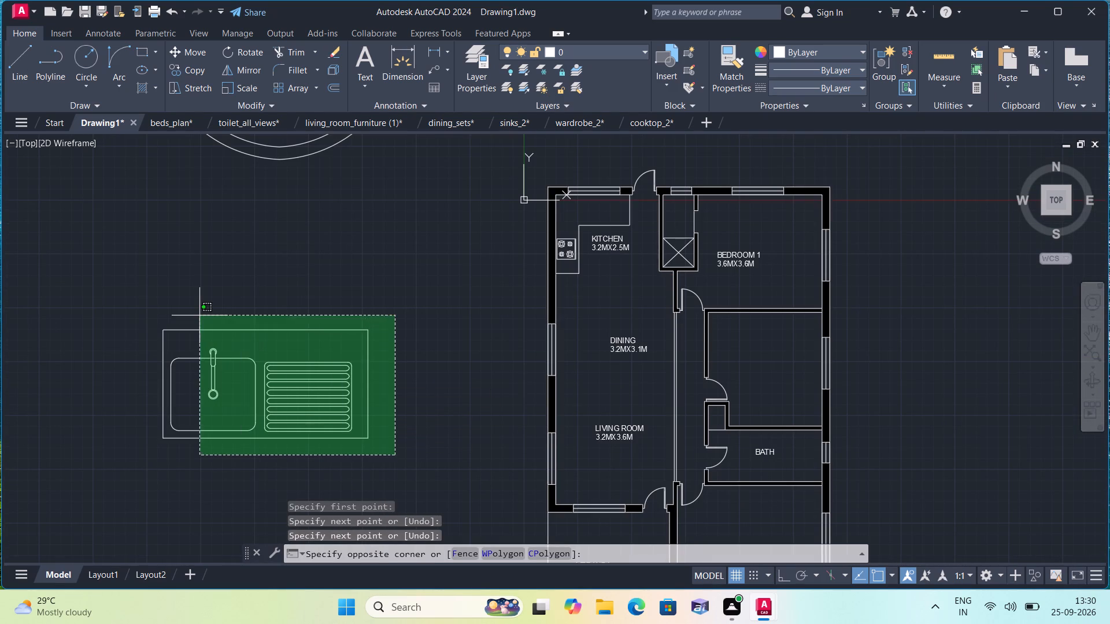
{"action": "left_click", "coordinate": [128, 281]}
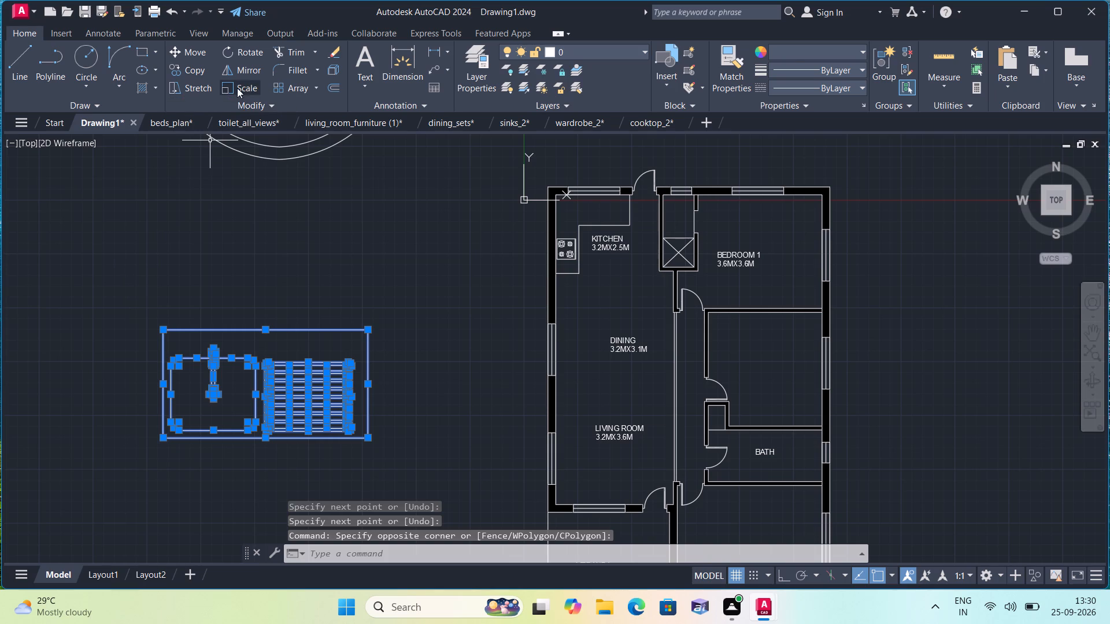
{"action": "left_click", "coordinate": [237, 88]}
{"action": "left_click", "coordinate": [257, 337]}
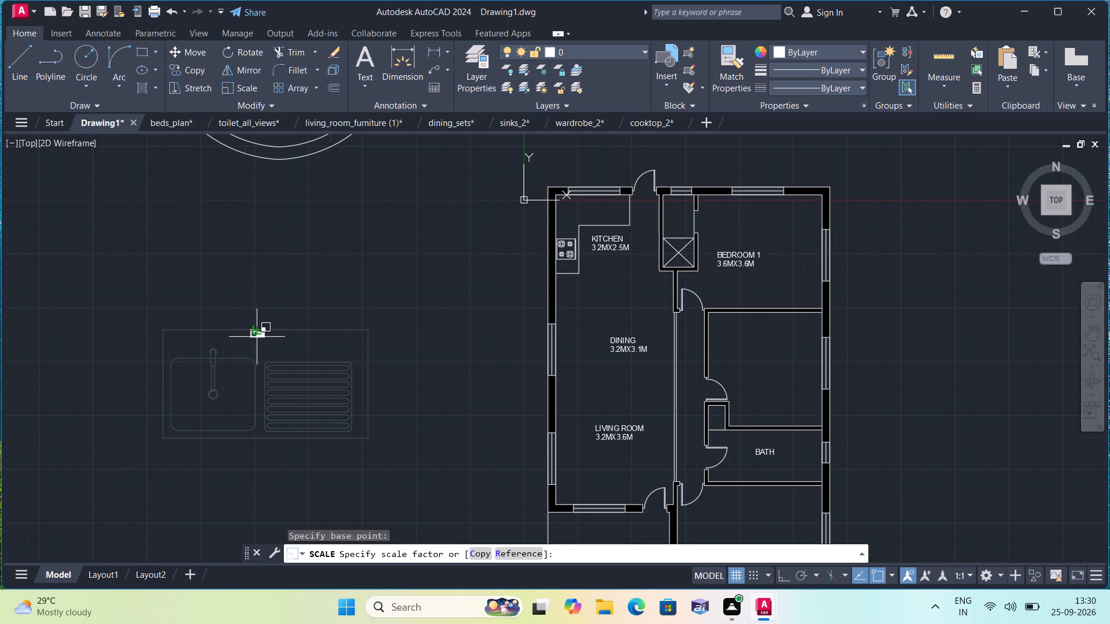
{"action": "left_click", "coordinate": [259, 339]}
Move the reduced sink into the kitchen, onto the counter leg along the north wall.
{"action": "left_click", "coordinate": [278, 352]}
{"action": "left_click", "coordinate": [199, 296]}
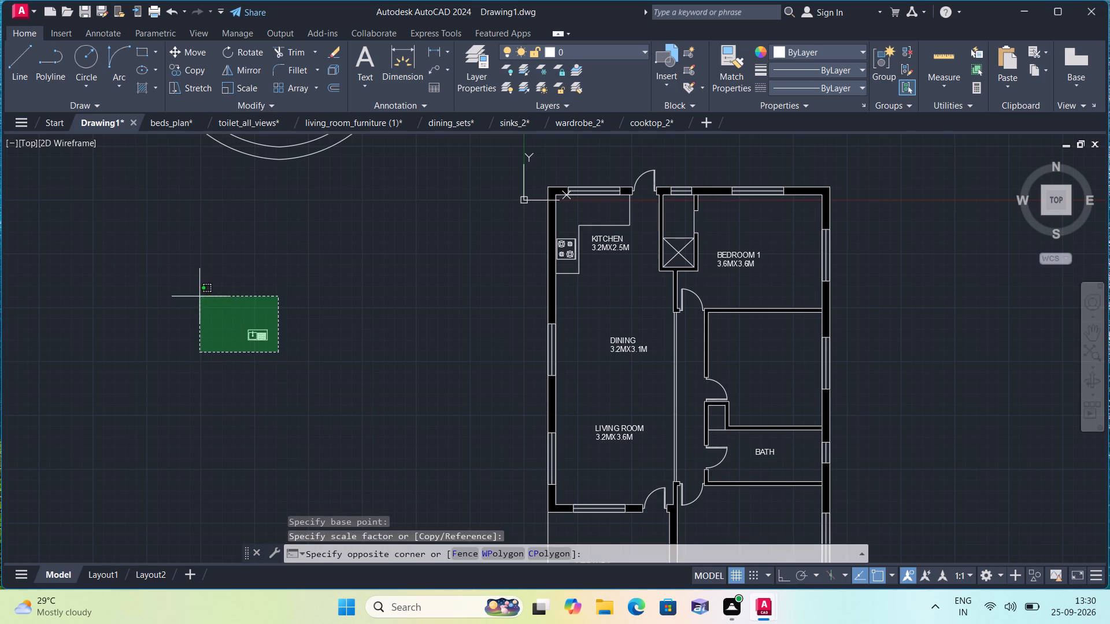
{"action": "left_click", "coordinate": [197, 53]}
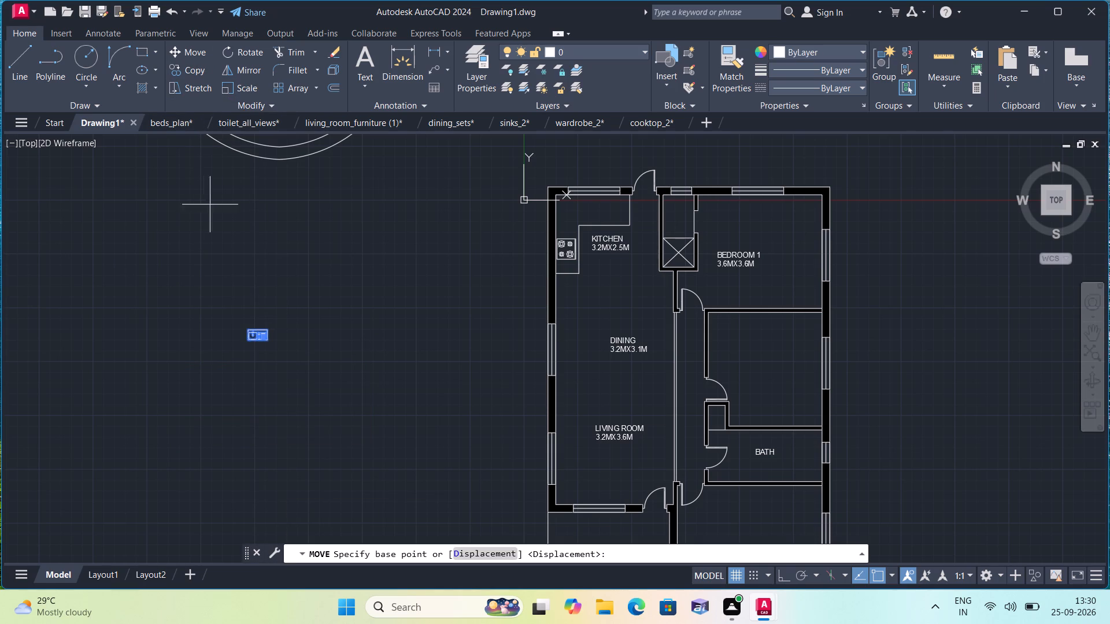
{"action": "left_click", "coordinate": [253, 336]}
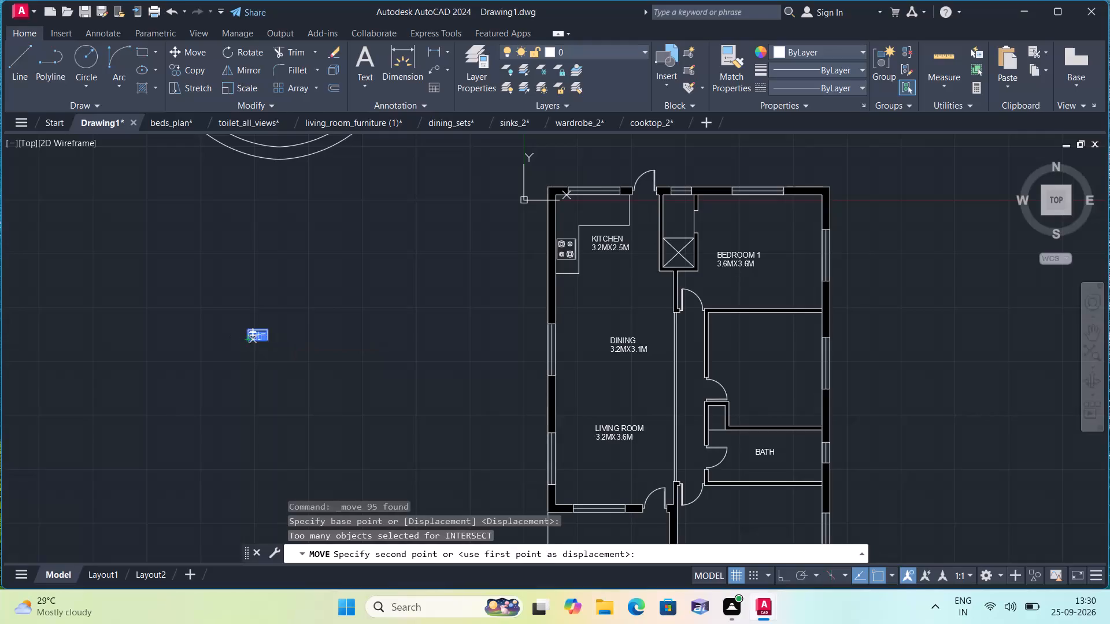
{"action": "scroll", "coordinate": [526, 233], "scroll_direction": "up", "scroll_amount": 2}
{"action": "middle_click_drag", "start_coordinate": [582, 229], "coordinate": [340, 406]}
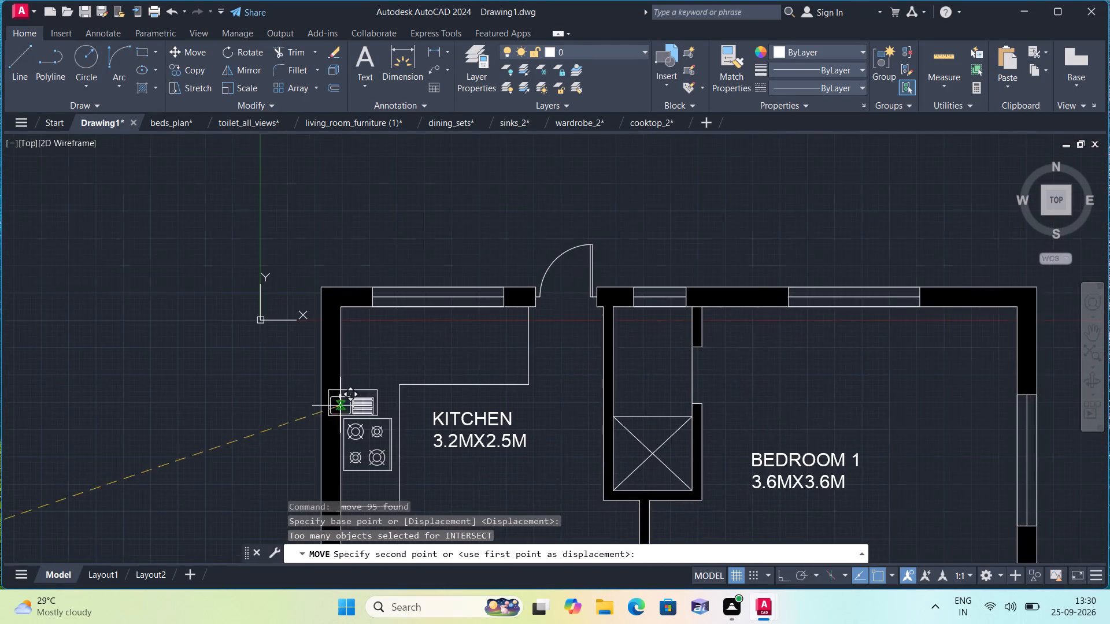
{"action": "scroll", "coordinate": [435, 363], "scroll_direction": "up", "scroll_amount": 2}
{"action": "left_click", "coordinate": [453, 340]}
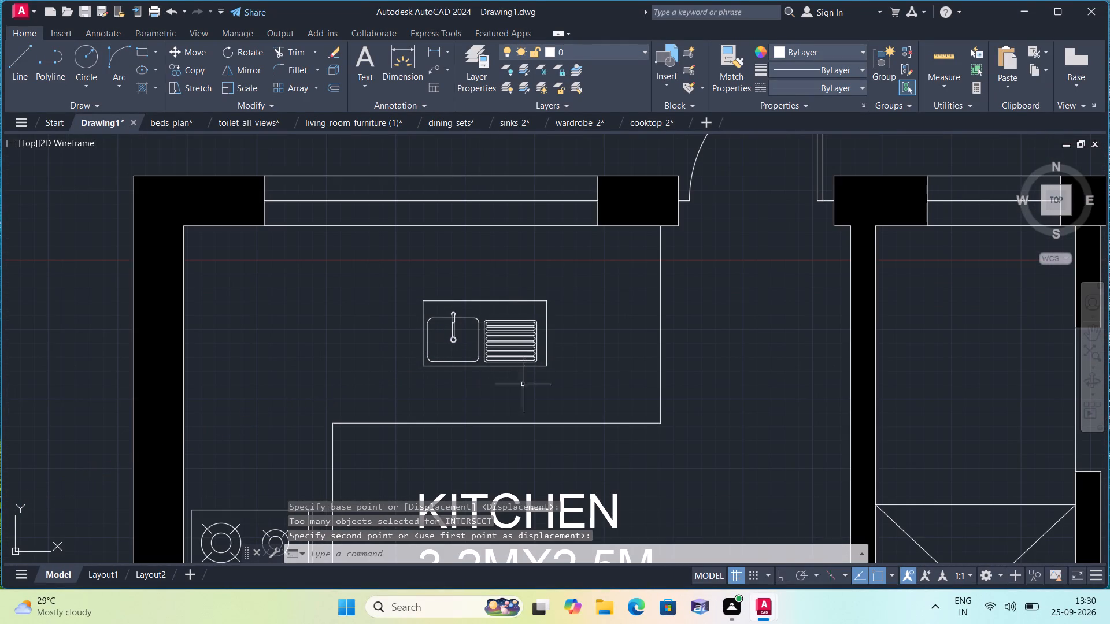
Scale the sink up freehand to about 1.85 times its size so it covers more of the counter's depth.
{"action": "left_click", "coordinate": [554, 383]}
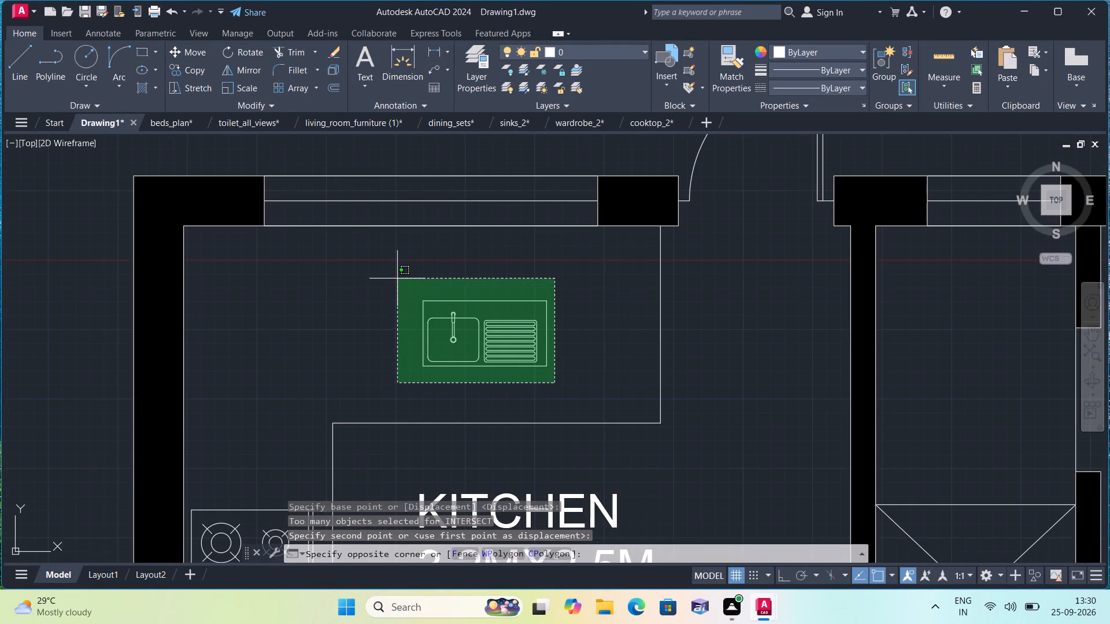
{"action": "left_click", "coordinate": [397, 278]}
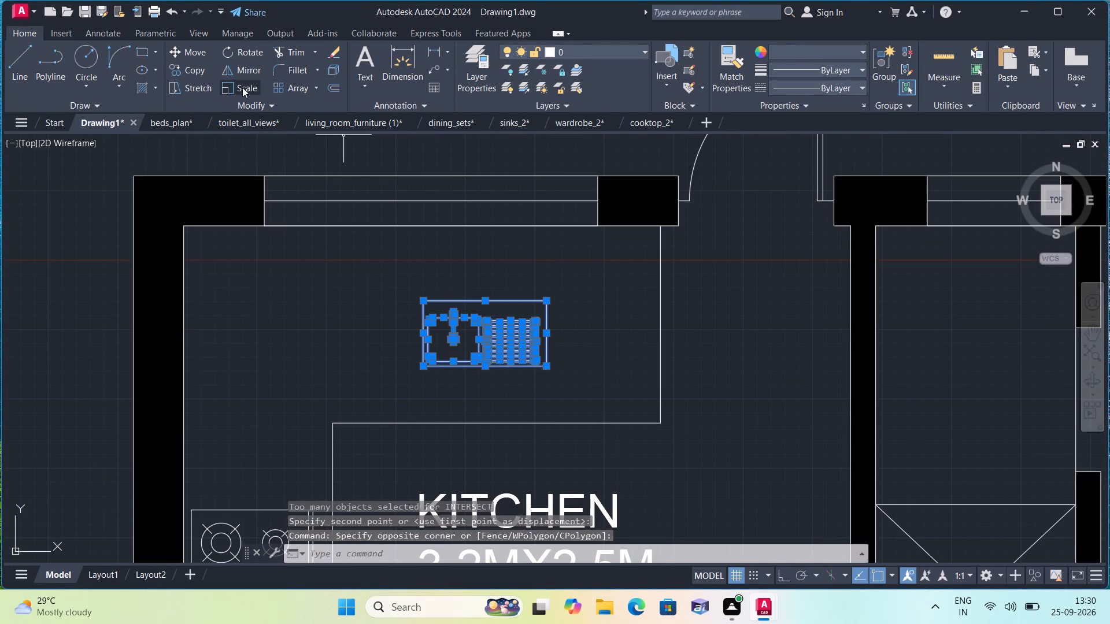
{"action": "left_click", "coordinate": [242, 86]}
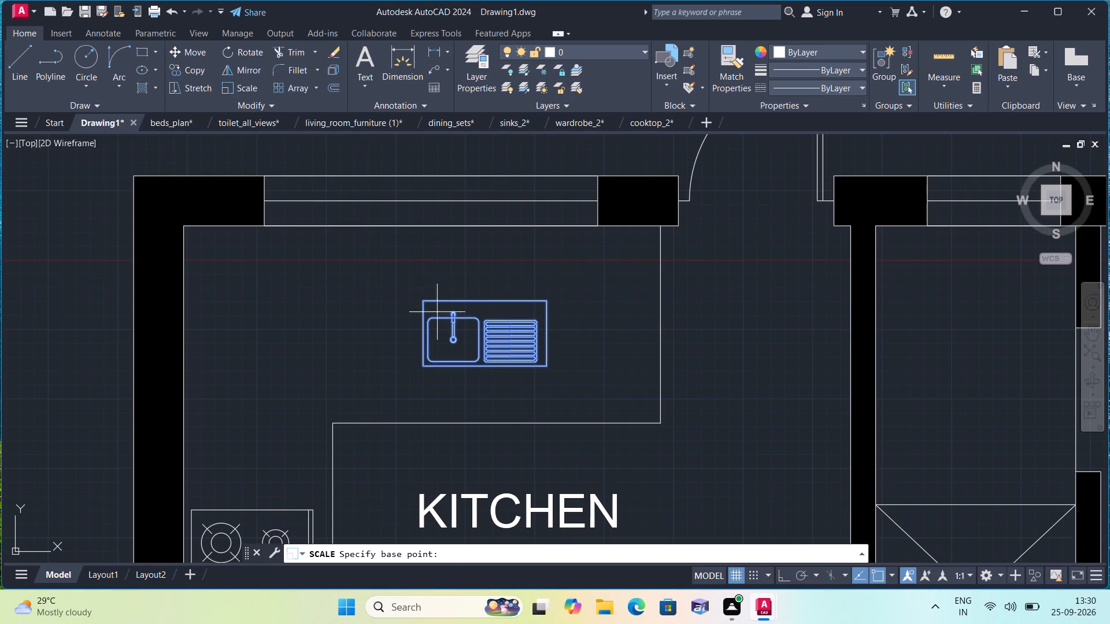
{"action": "left_click", "coordinate": [441, 314]}
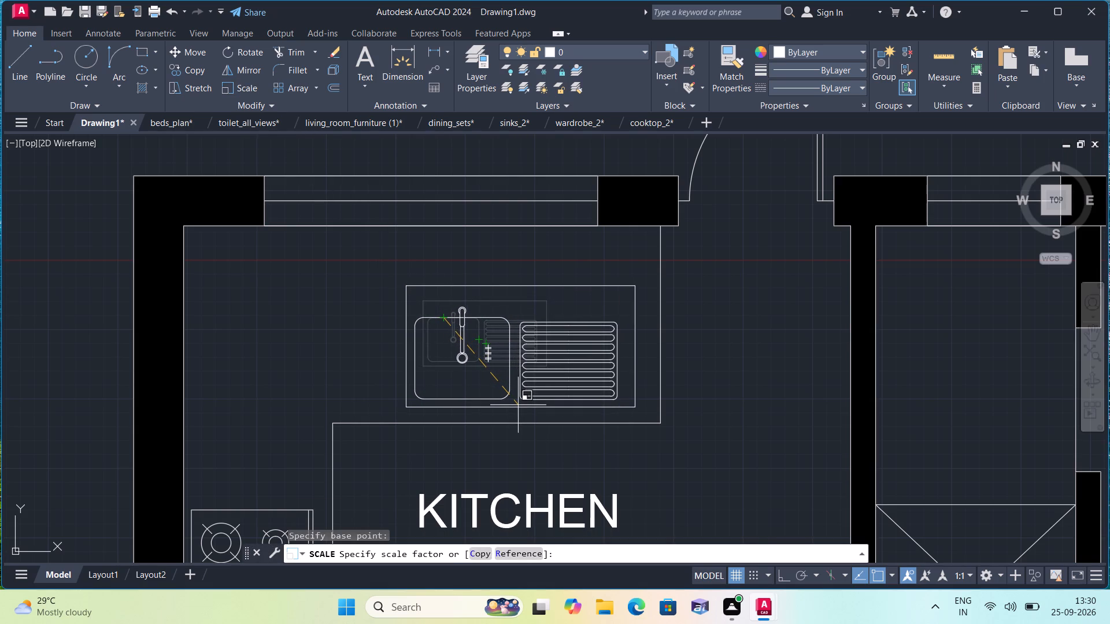
{"action": "left_click", "coordinate": [518, 405]}
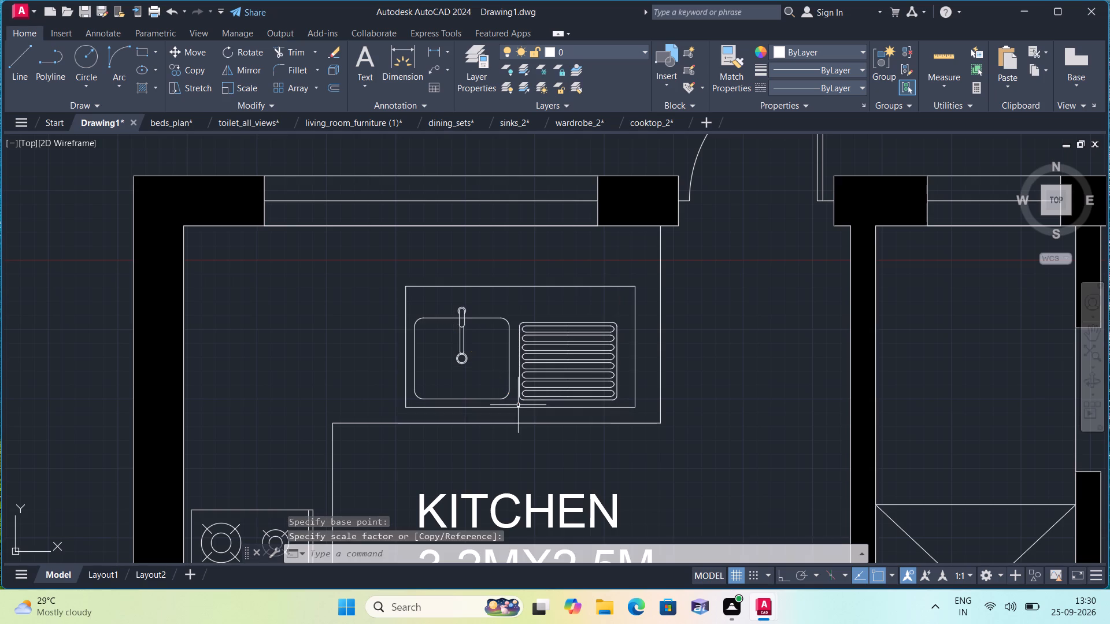
Move the kitchen sink slightly north and west on the counter, closer to the north wall.
{"action": "scroll", "coordinate": [628, 412], "scroll_direction": "up", "scroll_amount": 1}
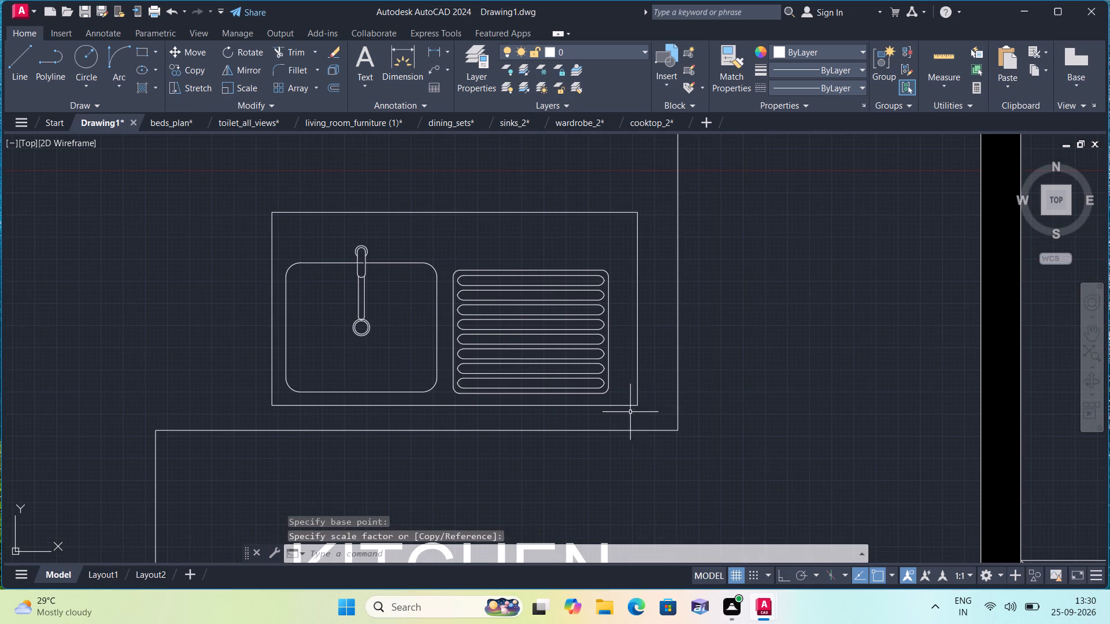
{"action": "left_click", "coordinate": [651, 410]}
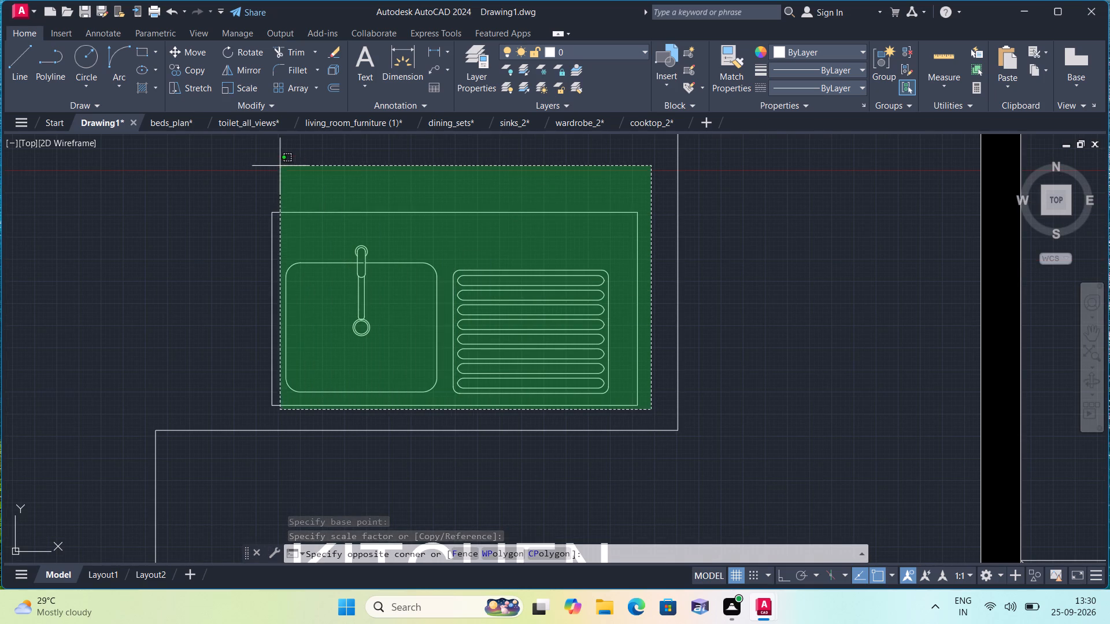
{"action": "left_click", "coordinate": [245, 165]}
{"action": "left_click", "coordinate": [195, 51]}
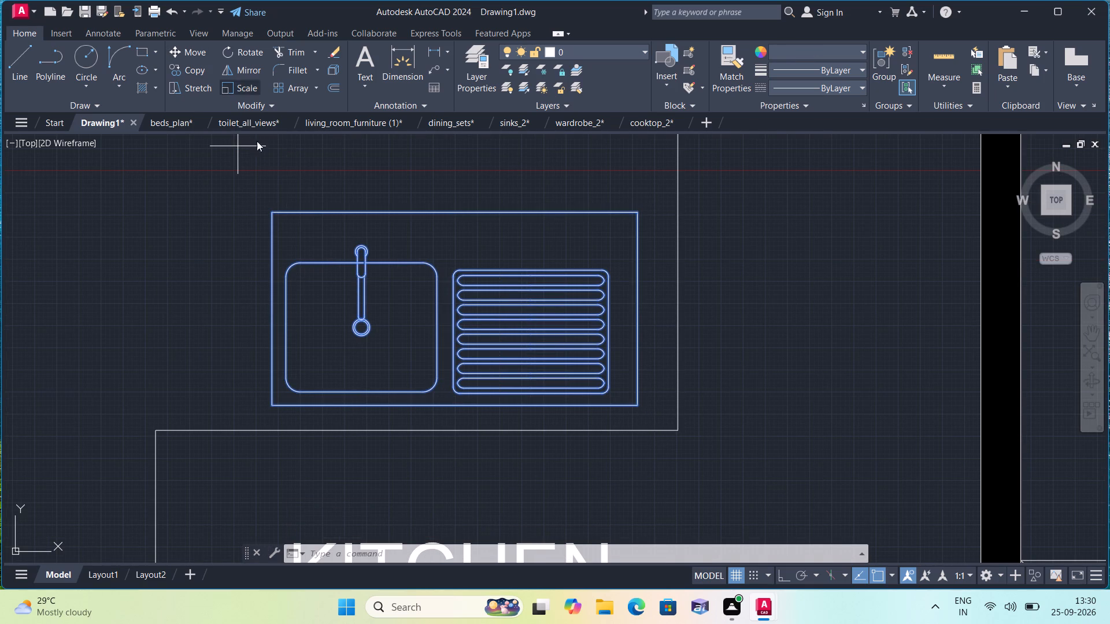
{"action": "left_click", "coordinate": [390, 310]}
{"action": "middle_click_drag", "start_coordinate": [373, 279], "coordinate": [415, 338]}
{"action": "scroll", "coordinate": [416, 338], "scroll_direction": "down", "scroll_amount": 2}
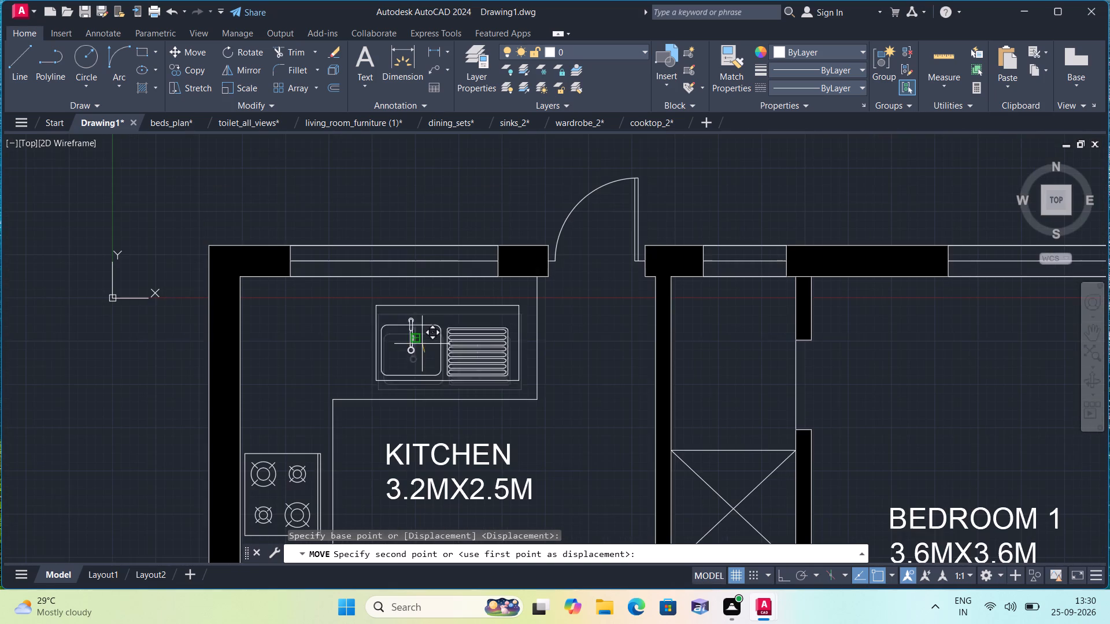
{"action": "left_click", "coordinate": [413, 332]}
Scale the kitchen sink up freehand to about 1.2 times its size so it fills more of the counter leg.
{"action": "scroll", "coordinate": [474, 376], "scroll_direction": "up", "scroll_amount": 2}
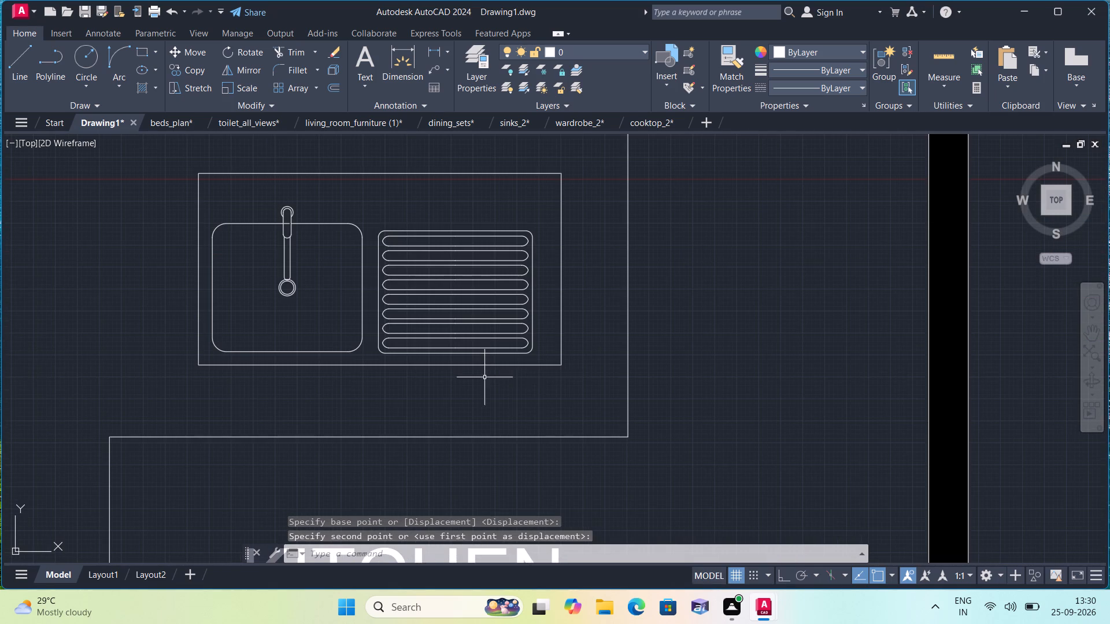
{"action": "left_click", "coordinate": [581, 381]}
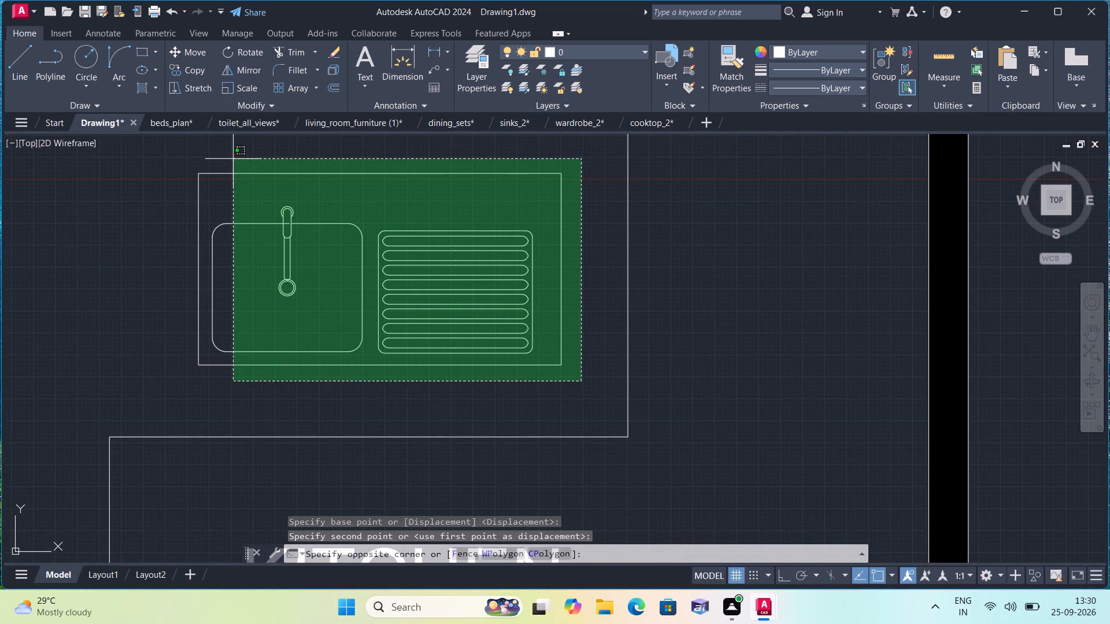
{"action": "left_click", "coordinate": [180, 157]}
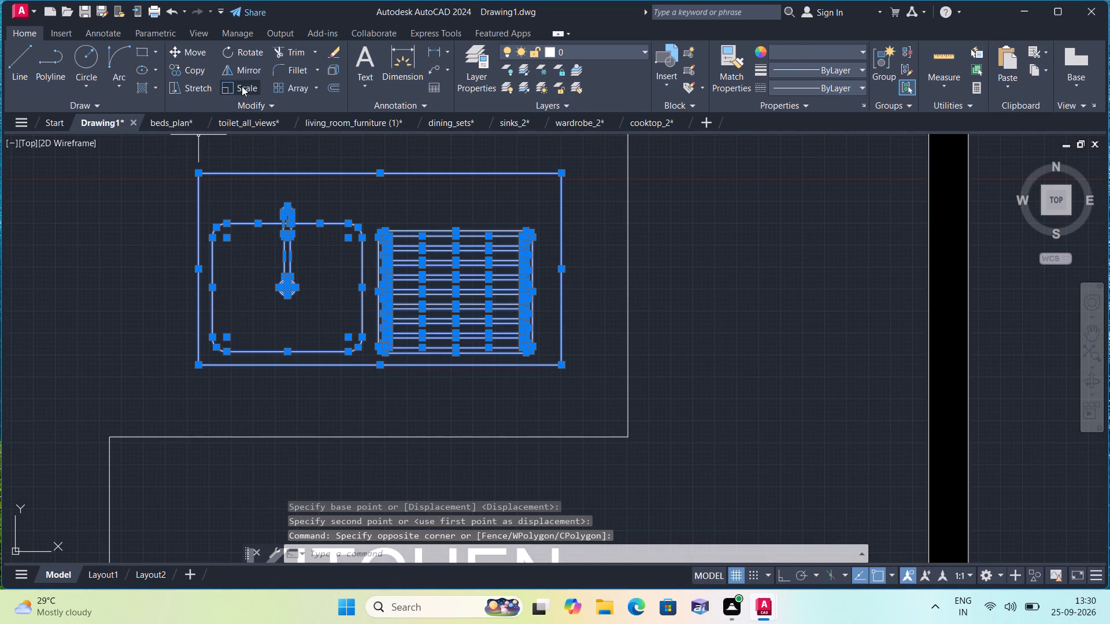
{"action": "left_click", "coordinate": [242, 85]}
{"action": "left_click", "coordinate": [300, 255]}
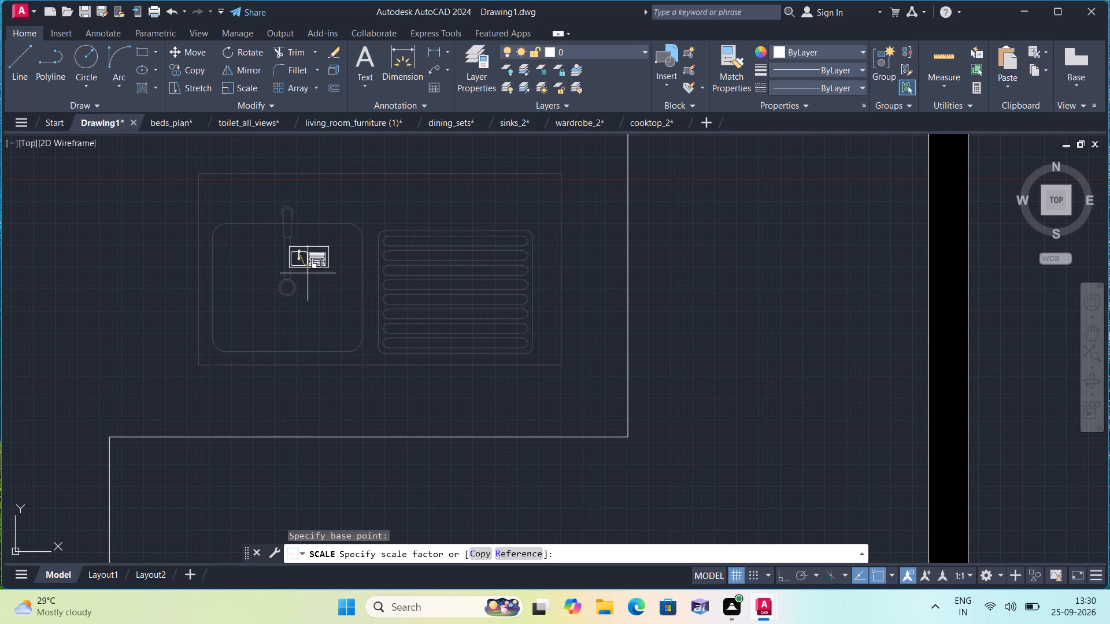
{"action": "left_click", "coordinate": [412, 445]}
{"action": "scroll", "coordinate": [270, 402], "scroll_direction": "down", "scroll_amount": 2}
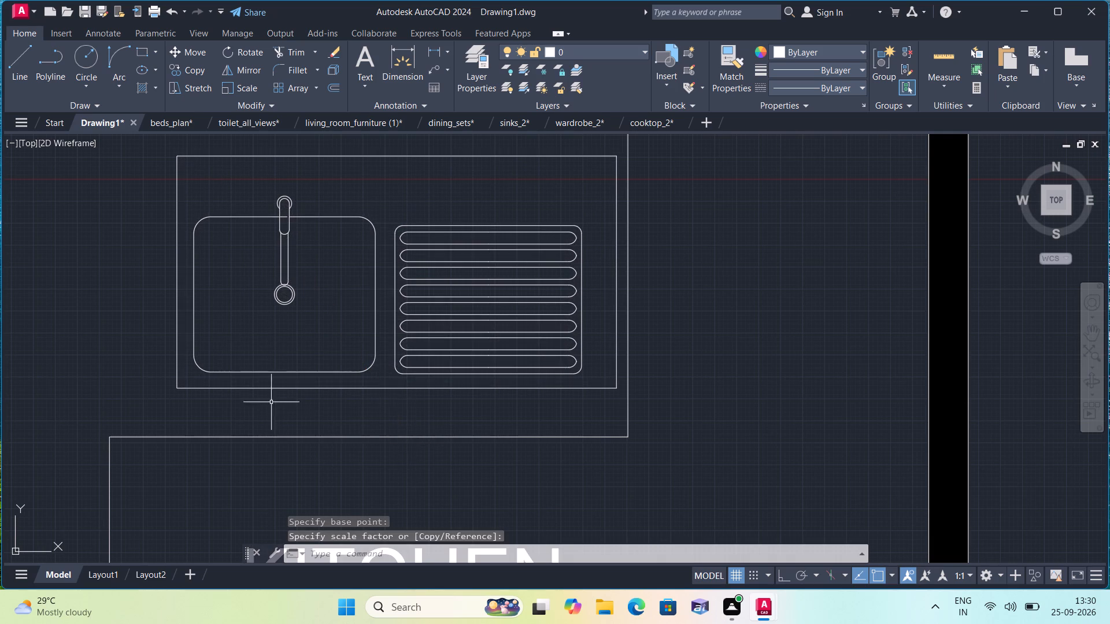
{"action": "scroll", "coordinate": [267, 402], "scroll_direction": "down", "scroll_amount": 1}
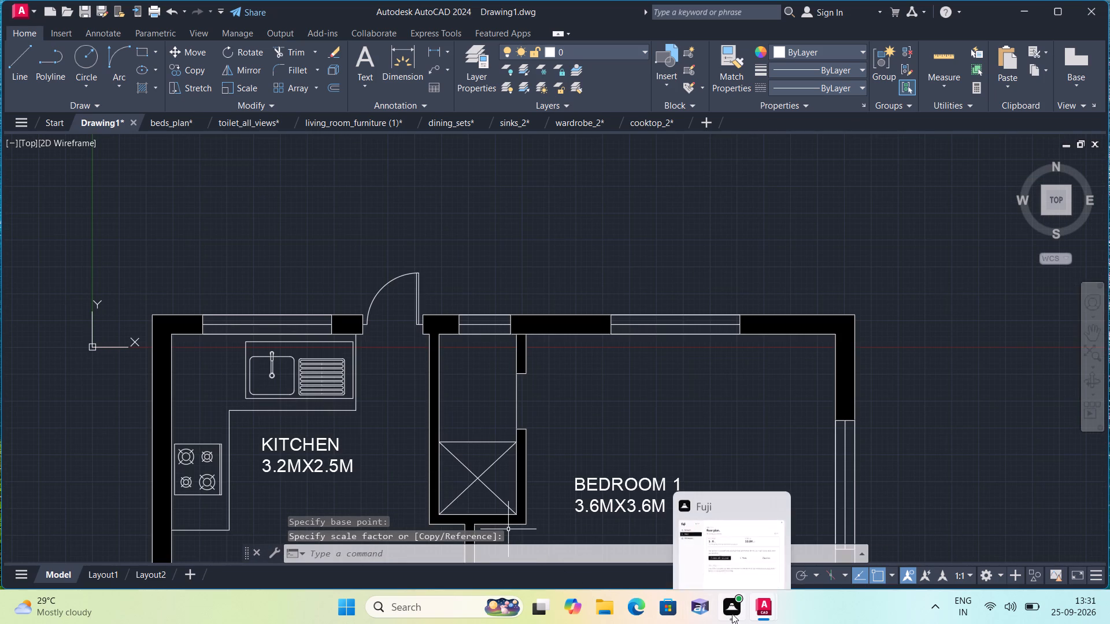
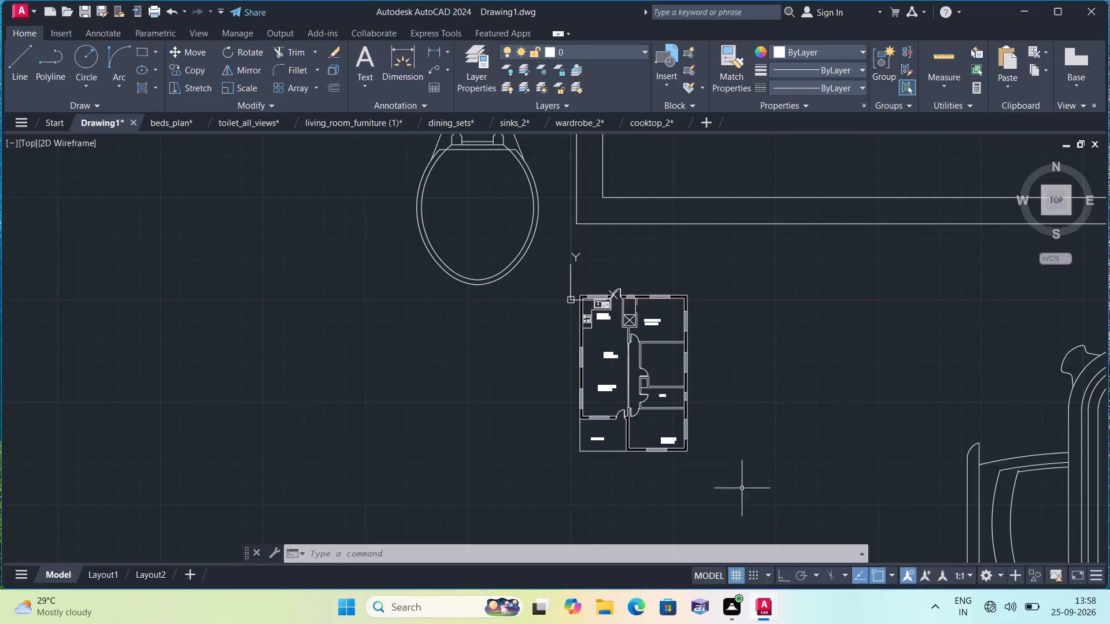
Scale down the oversized toilet symbol beside the floor plan freehand about a point inside its bowl.
{"action": "middle_click_drag", "start_coordinate": [652, 403], "coordinate": [609, 541]}
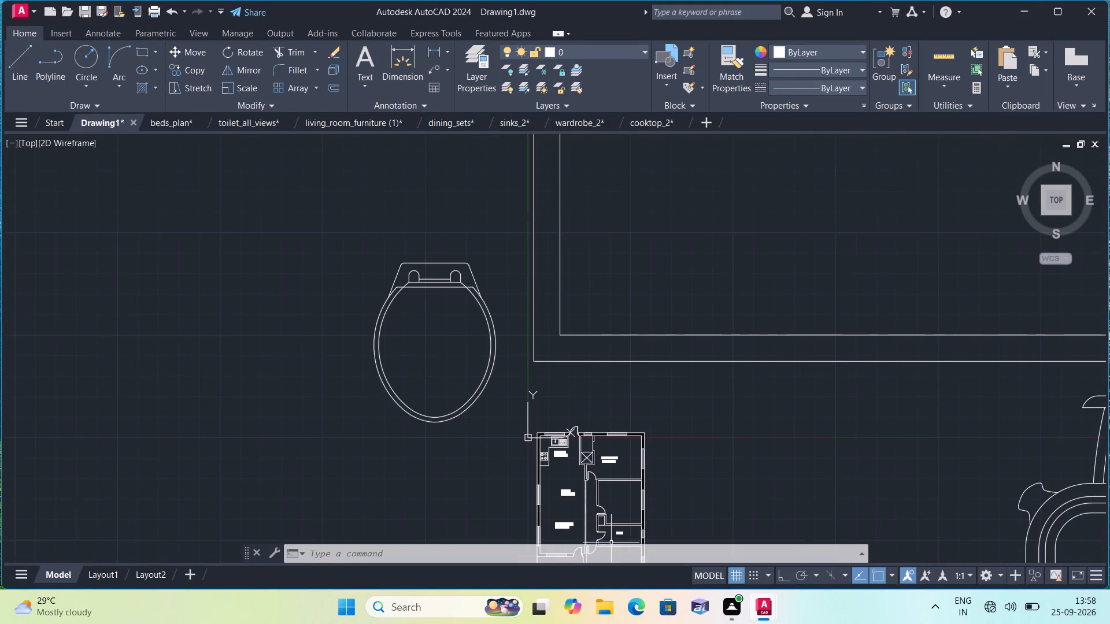
{"action": "scroll", "coordinate": [611, 537], "scroll_direction": "down", "scroll_amount": 1}
{"action": "middle_click_drag", "start_coordinate": [623, 427], "coordinate": [625, 395]}
{"action": "middle_click_drag", "start_coordinate": [601, 466], "coordinate": [575, 413]}
{"action": "scroll", "coordinate": [579, 424], "scroll_direction": "down", "scroll_amount": 1}
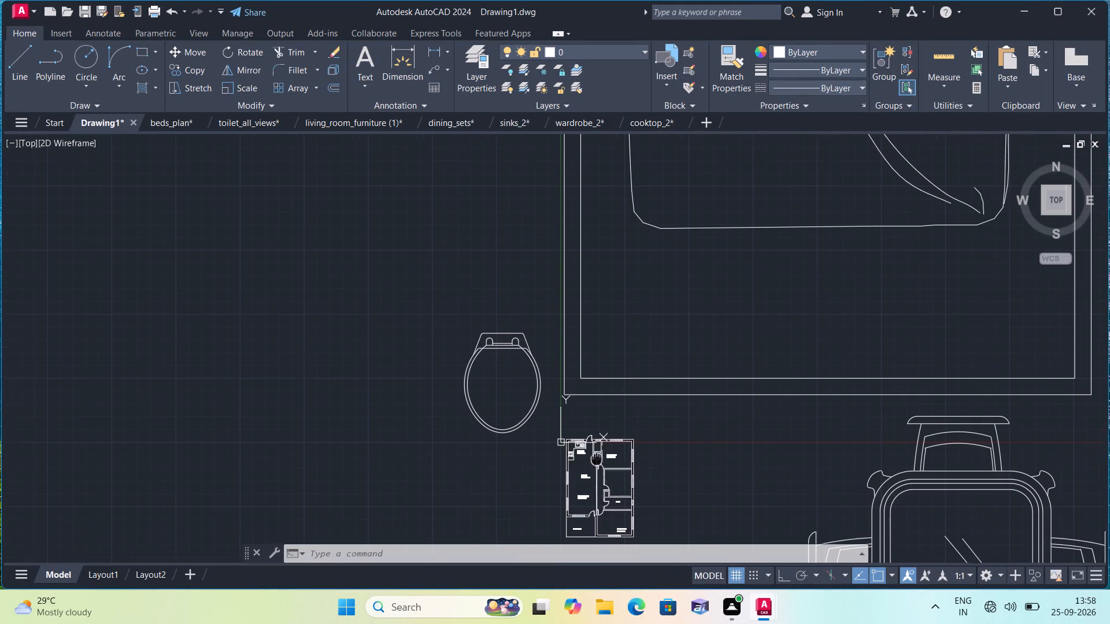
{"action": "middle_click_drag", "start_coordinate": [575, 413], "coordinate": [556, 333]}
{"action": "scroll", "coordinate": [557, 350], "scroll_direction": "up", "scroll_amount": 3}
{"action": "middle_click_drag", "start_coordinate": [550, 366], "coordinate": [538, 357]}
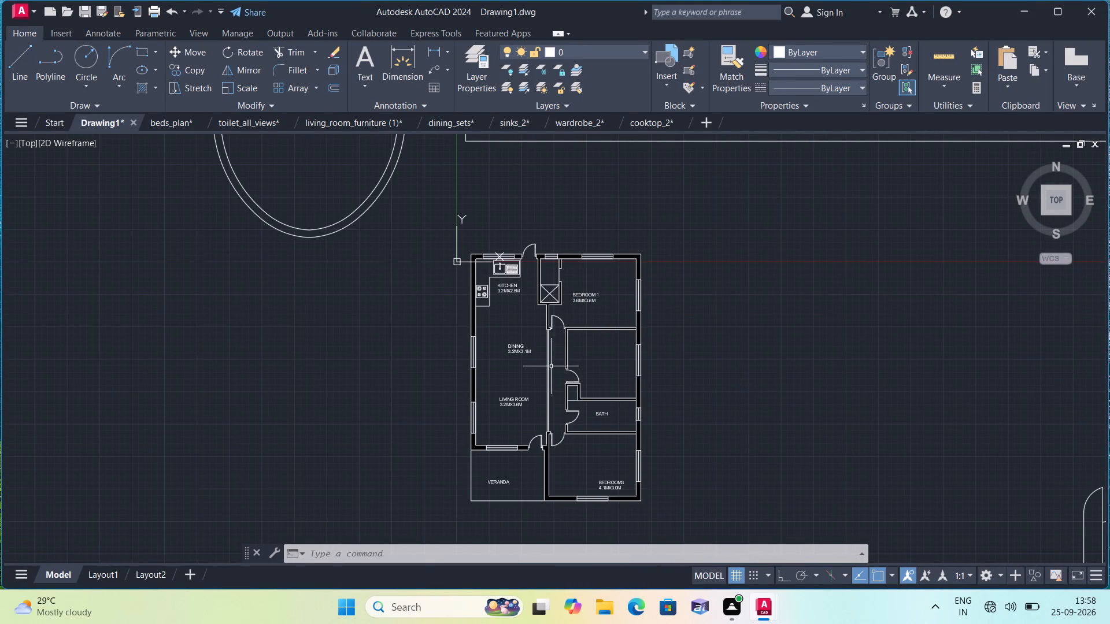
{"action": "middle_click_drag", "start_coordinate": [538, 357], "coordinate": [557, 278]}
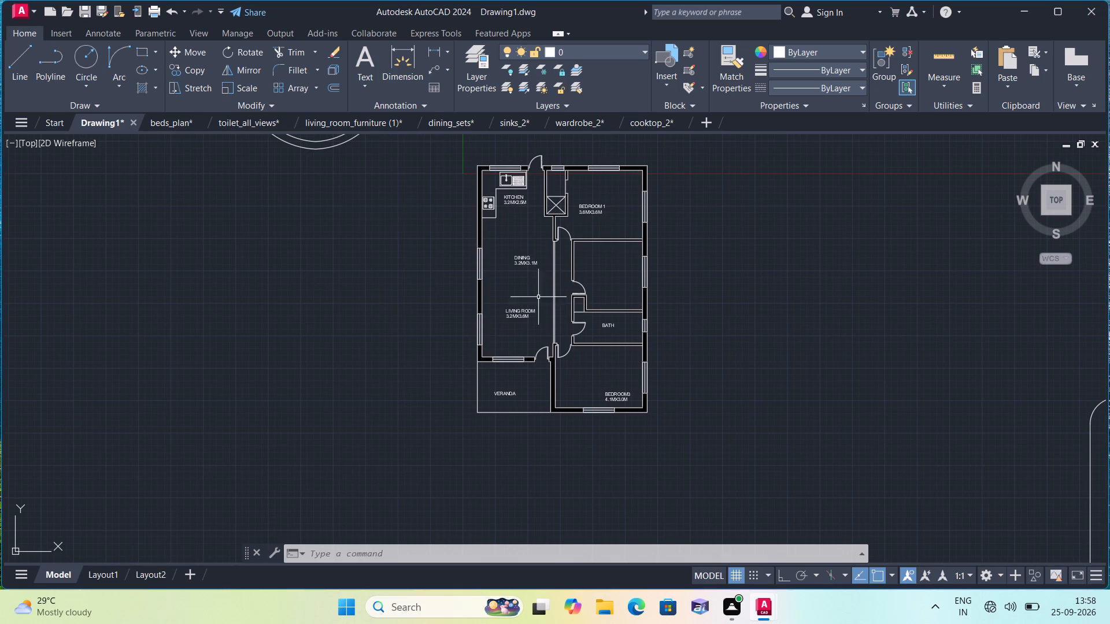
{"action": "middle_click_drag", "start_coordinate": [549, 287], "coordinate": [571, 517]}
{"action": "middle_click_drag", "start_coordinate": [479, 351], "coordinate": [530, 447]}
{"action": "scroll", "coordinate": [530, 447], "scroll_direction": "up", "scroll_amount": 1}
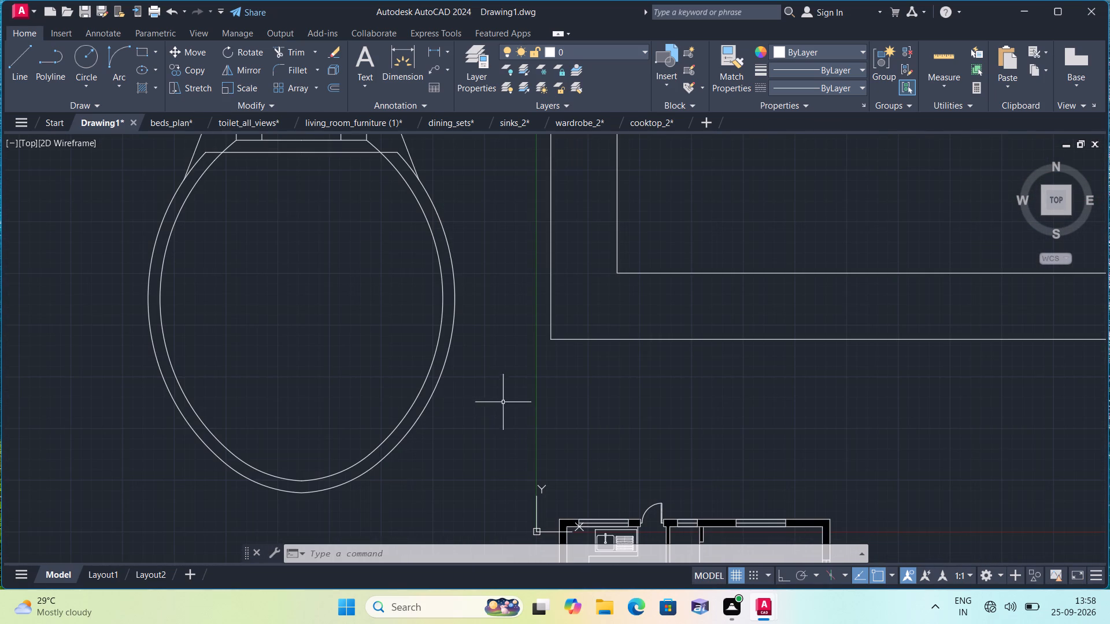
{"action": "scroll", "coordinate": [473, 436], "scroll_direction": "down", "scroll_amount": 2}
{"action": "left_click", "coordinate": [485, 466]}
{"action": "left_click", "coordinate": [302, 285]}
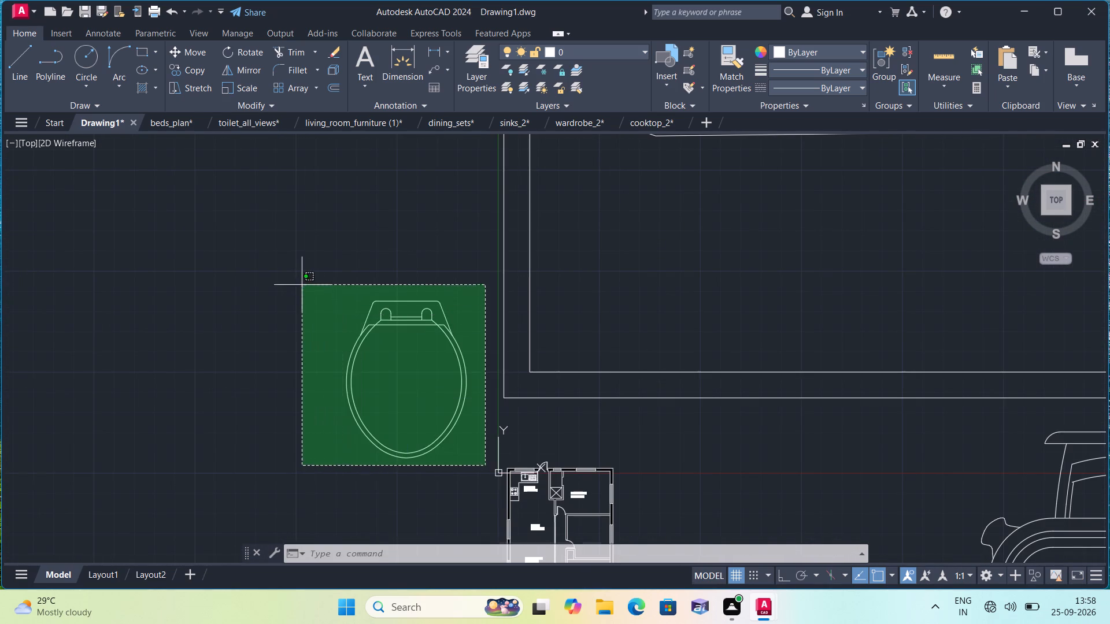
{"action": "left_click", "coordinate": [245, 92]}
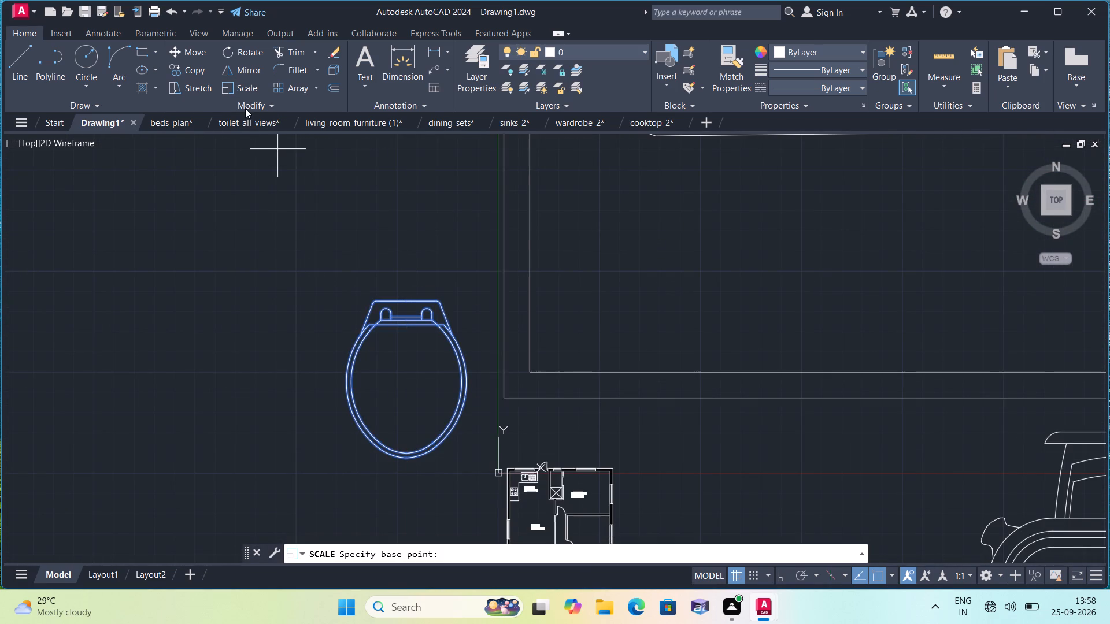
{"action": "left_click", "coordinate": [396, 374]}
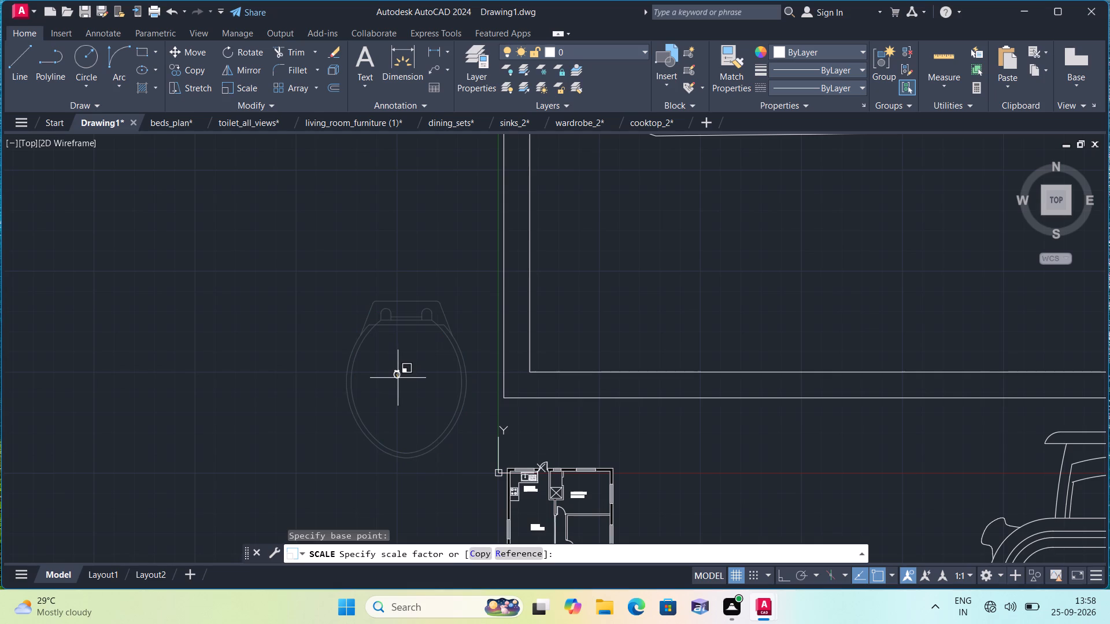
{"action": "left_click", "coordinate": [399, 379]}
Move the shrunken toilet symbol into the small room between the kitchen and Bedroom 1, just below its window.
{"action": "left_click", "coordinate": [411, 385]}
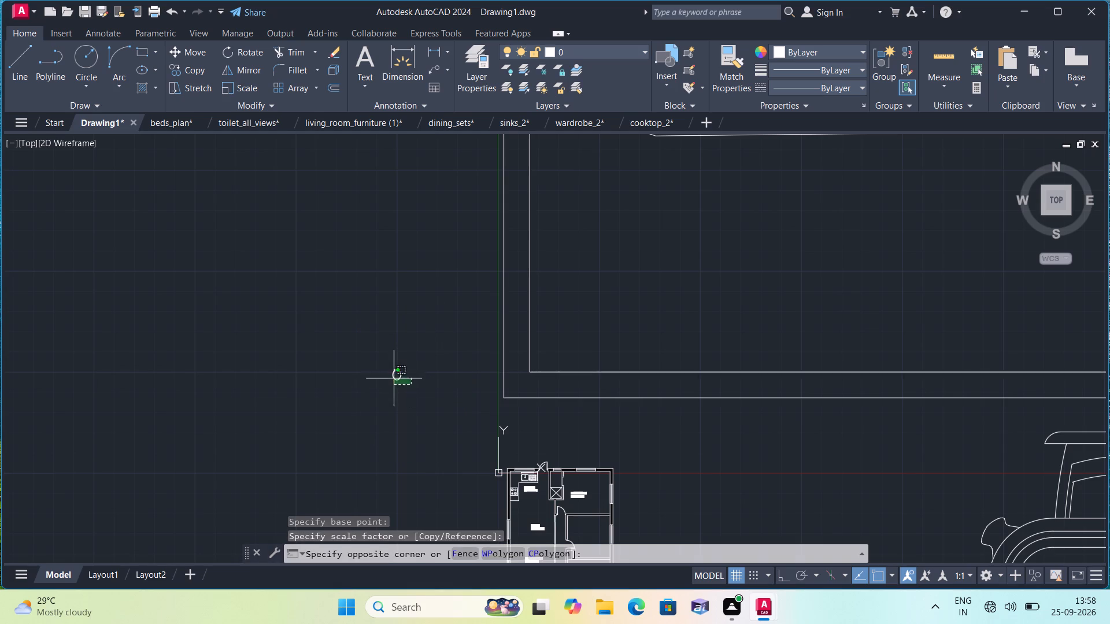
{"action": "left_click", "coordinate": [356, 345]}
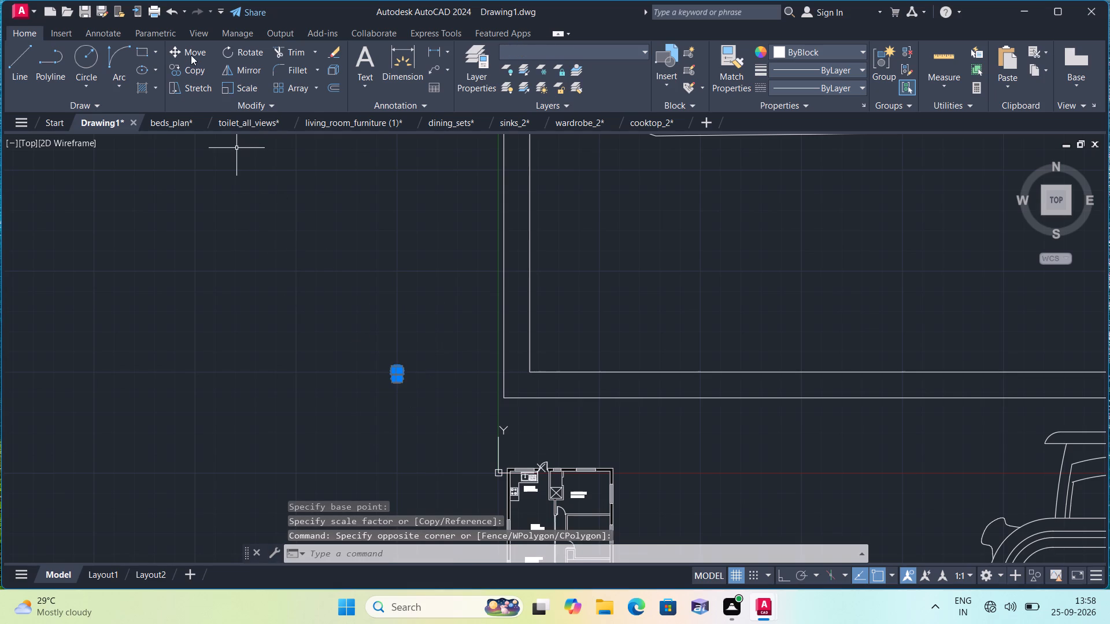
{"action": "left_click", "coordinate": [190, 54]}
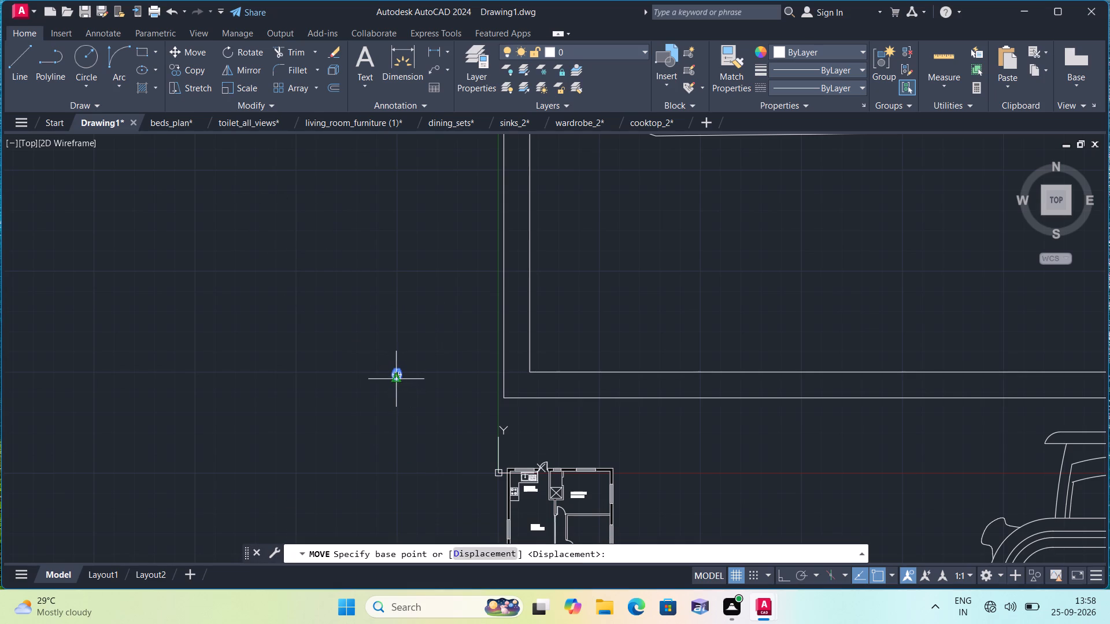
{"action": "left_click", "coordinate": [396, 379]}
{"action": "scroll", "coordinate": [428, 463], "scroll_direction": "down", "scroll_amount": 1}
{"action": "middle_click_drag", "start_coordinate": [424, 460], "coordinate": [326, 280]}
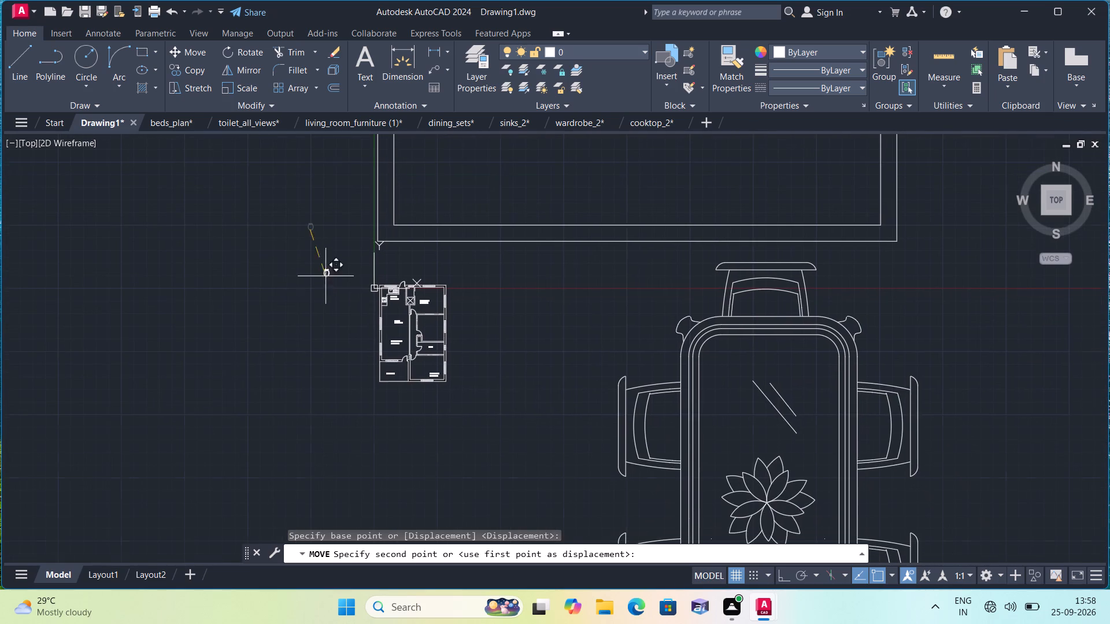
{"action": "scroll", "coordinate": [378, 350], "scroll_direction": "up", "scroll_amount": 3}
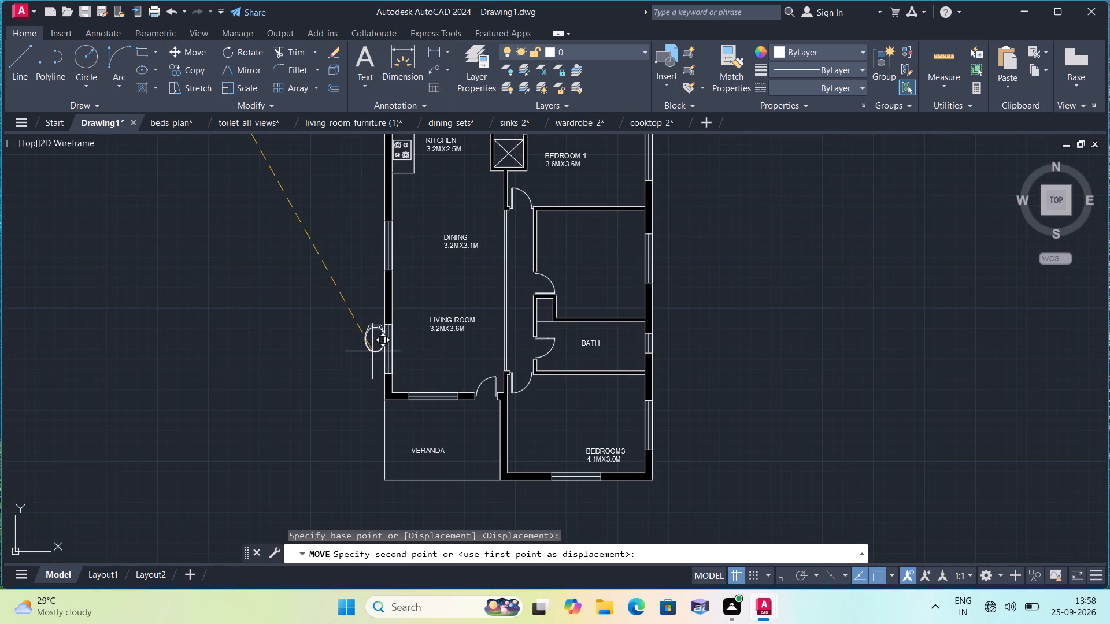
{"action": "middle_click_drag", "start_coordinate": [432, 298], "coordinate": [363, 623]}
{"action": "scroll", "coordinate": [363, 623], "scroll_direction": "up", "scroll_amount": 1}
{"action": "scroll", "coordinate": [461, 451], "scroll_direction": "up", "scroll_amount": 1}
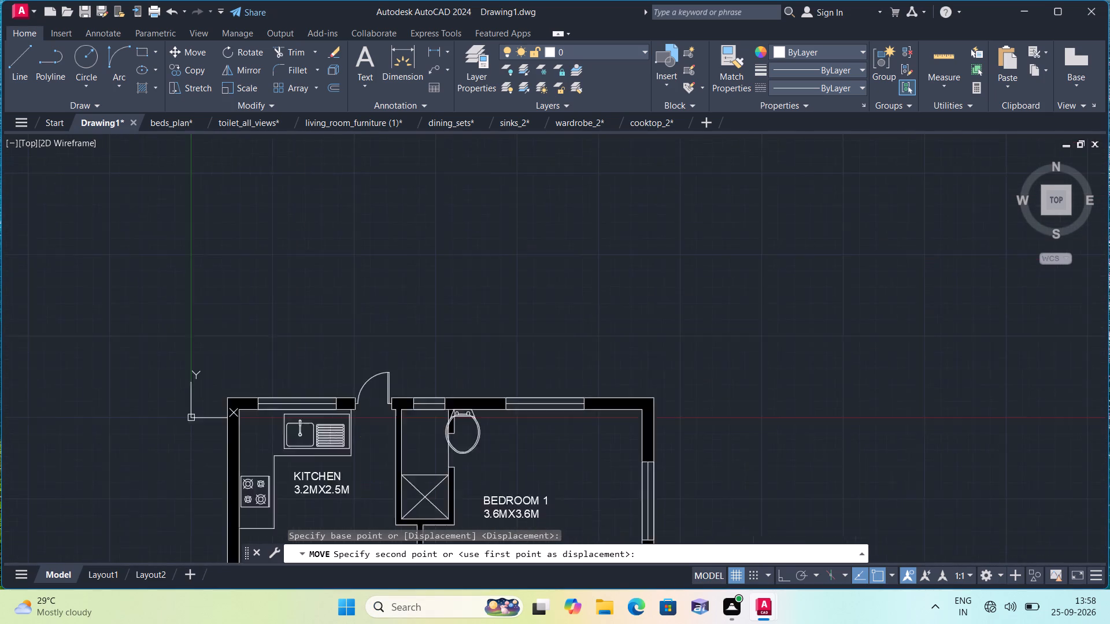
{"action": "scroll", "coordinate": [461, 450], "scroll_direction": "up", "scroll_amount": 1}
{"action": "scroll", "coordinate": [365, 478], "scroll_direction": "up", "scroll_amount": 2}
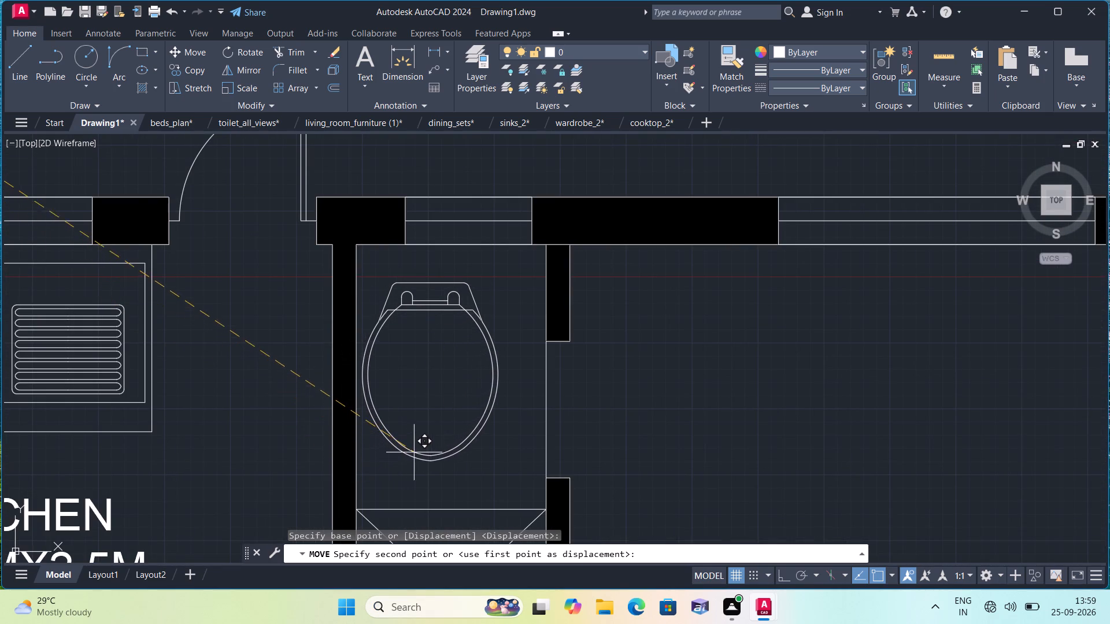
{"action": "left_click", "coordinate": [418, 451]}
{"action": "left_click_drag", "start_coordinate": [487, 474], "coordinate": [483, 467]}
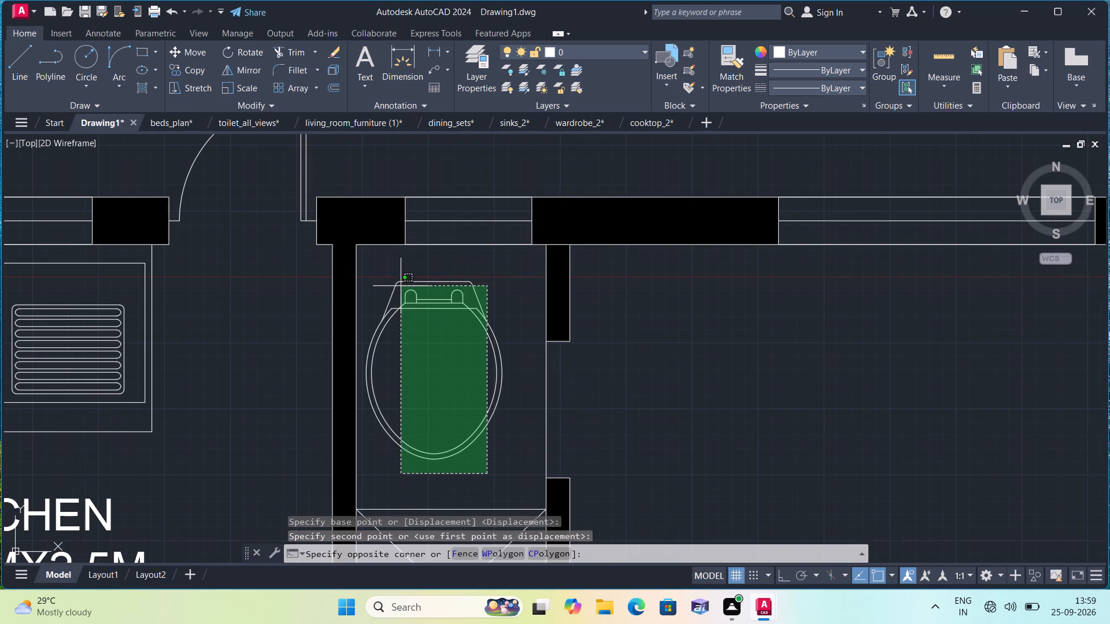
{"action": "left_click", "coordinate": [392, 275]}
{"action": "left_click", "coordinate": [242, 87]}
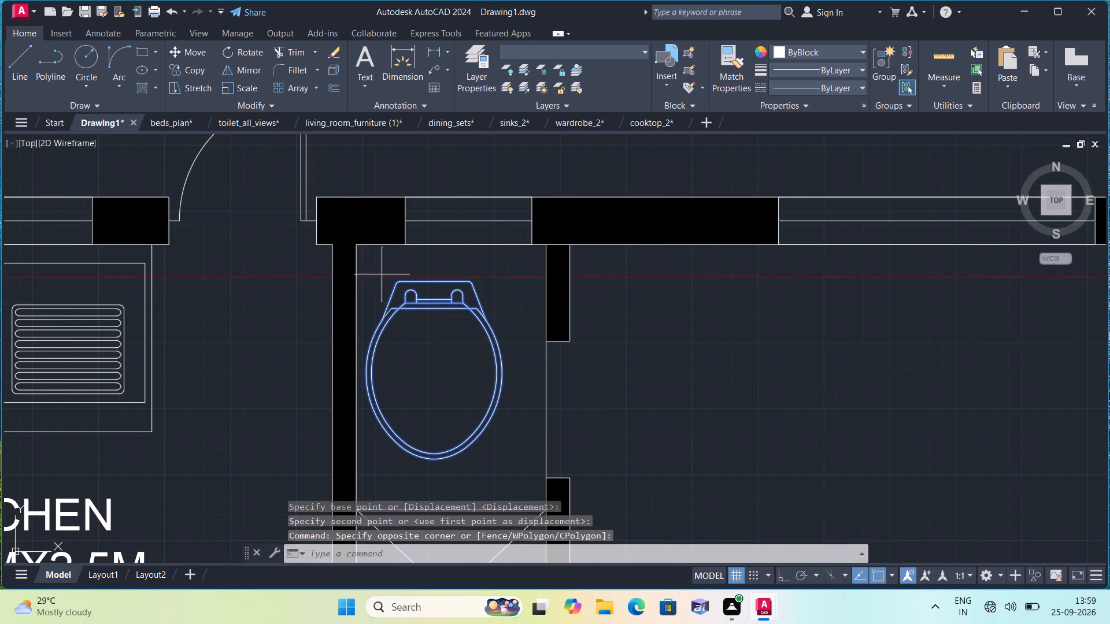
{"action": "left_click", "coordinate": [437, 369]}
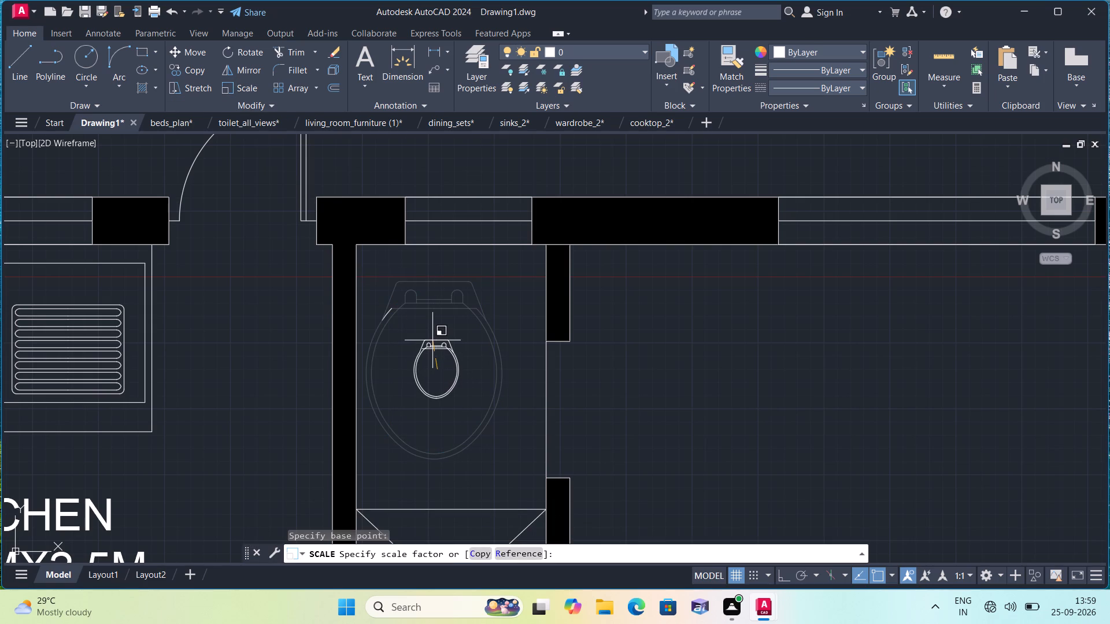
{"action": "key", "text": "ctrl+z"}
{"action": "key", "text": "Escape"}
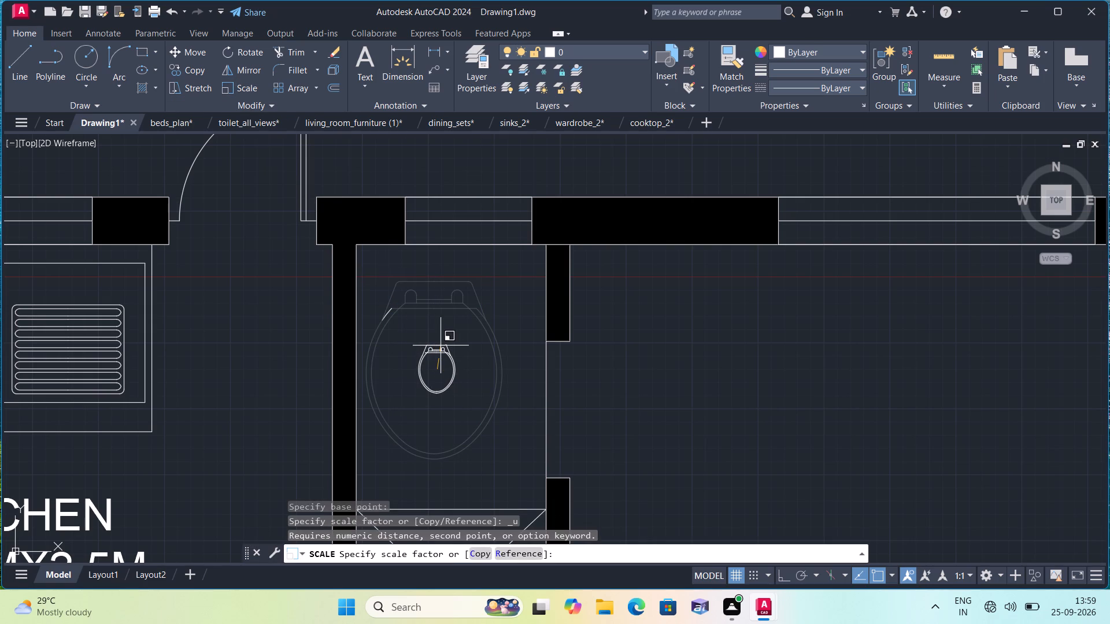
Scale down the toilet in the small room beside Bedroom 1 freehand about a point inside its bowl.
{"action": "scroll", "coordinate": [444, 351], "scroll_direction": "down", "scroll_amount": 1}
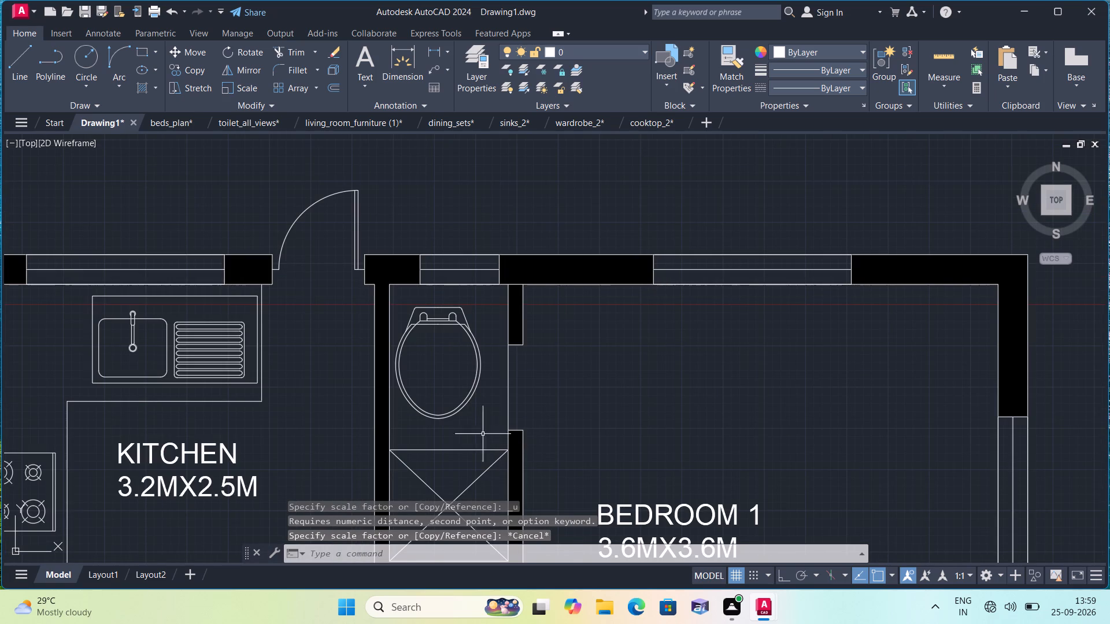
{"action": "left_click", "coordinate": [474, 416]}
{"action": "scroll", "coordinate": [412, 314], "scroll_direction": "up", "scroll_amount": 3}
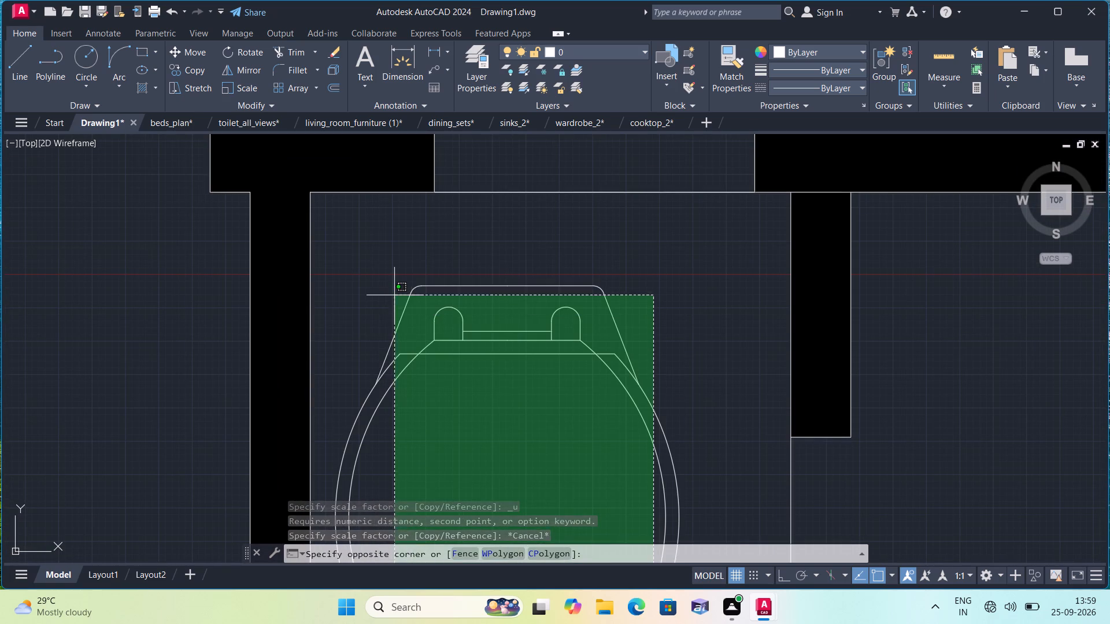
{"action": "left_click", "coordinate": [371, 281]}
{"action": "scroll", "coordinate": [394, 309], "scroll_direction": "down", "scroll_amount": 2}
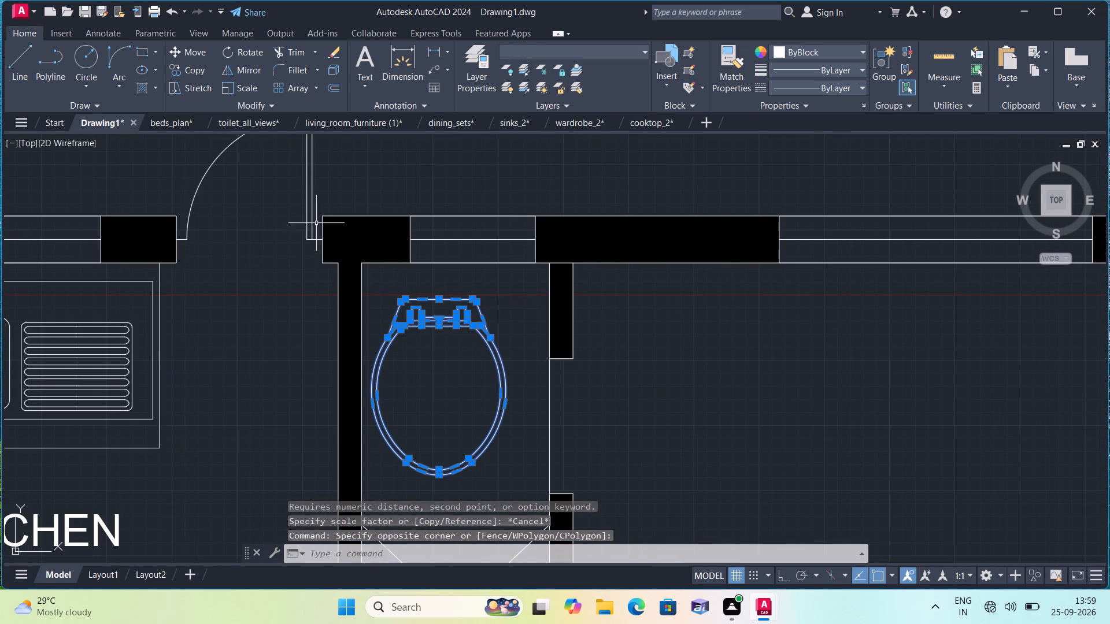
{"action": "left_click_drag", "start_coordinate": [244, 86], "coordinate": [251, 95]}
{"action": "left_click", "coordinate": [466, 361]}
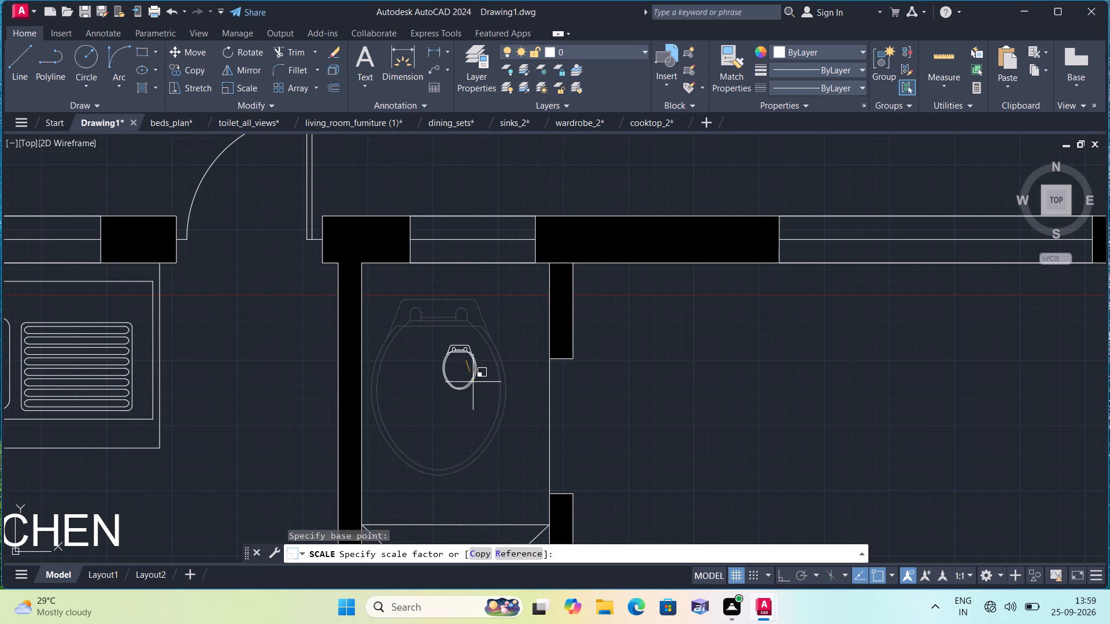
{"action": "left_click", "coordinate": [473, 382]}
Scale the small toilet up freehand about its bowl's left edge to suit the small room.
{"action": "left_click", "coordinate": [480, 408]}
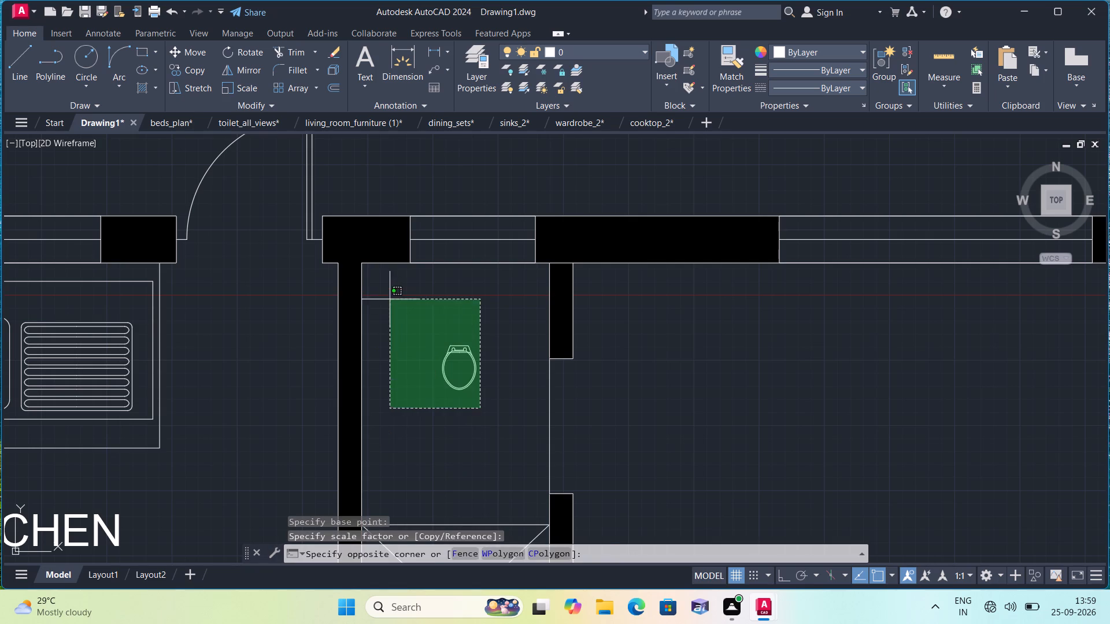
{"action": "left_click", "coordinate": [373, 287]}
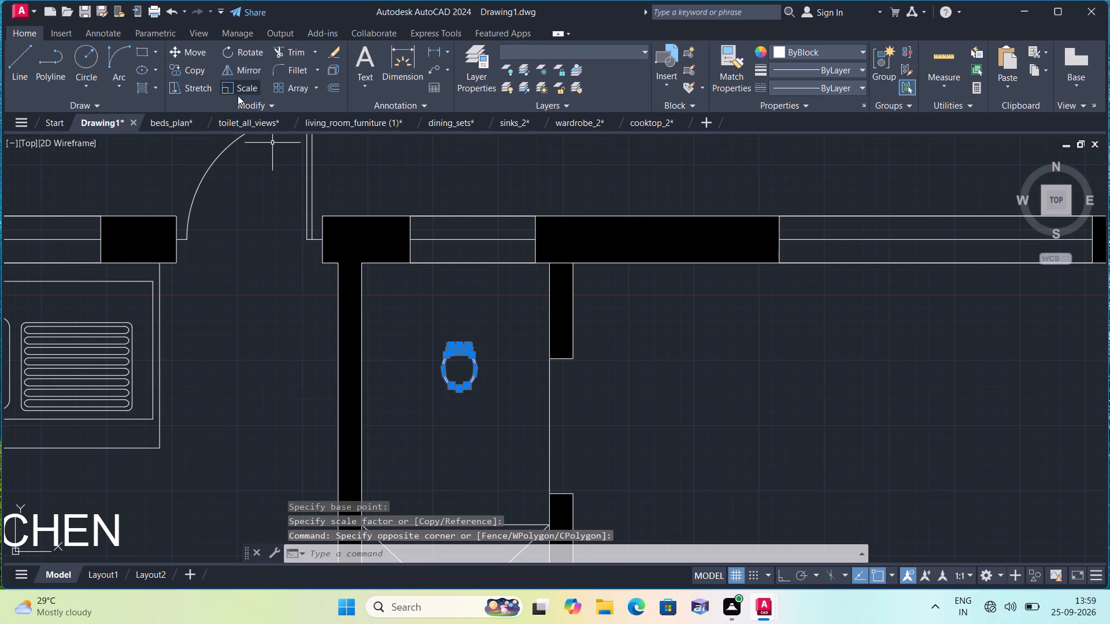
{"action": "left_click", "coordinate": [245, 89]}
{"action": "left_click", "coordinate": [445, 363]}
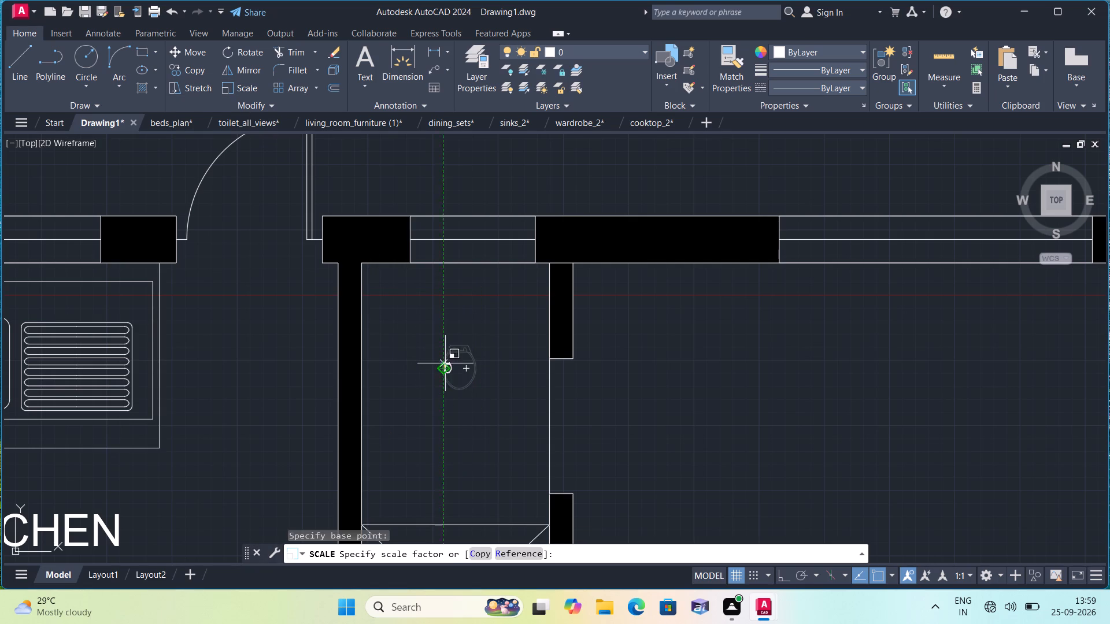
{"action": "left_click", "coordinate": [462, 405]}
Move the toilet by the midpoint of its back edge onto the inner face of the window wall.
{"action": "left_click", "coordinate": [521, 414]}
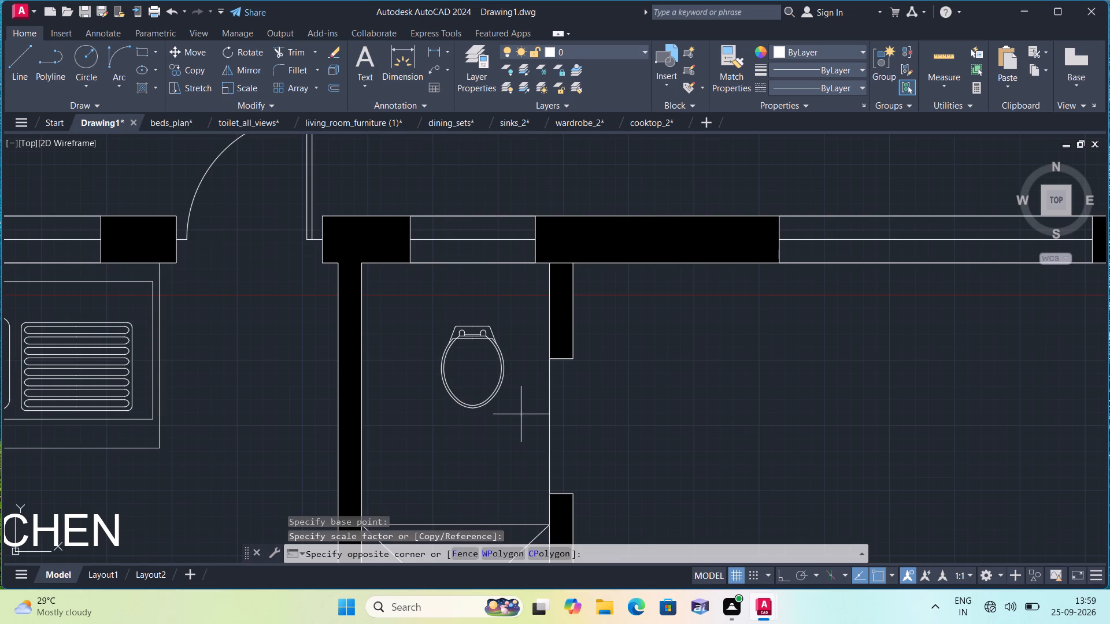
{"action": "left_click", "coordinate": [398, 287]}
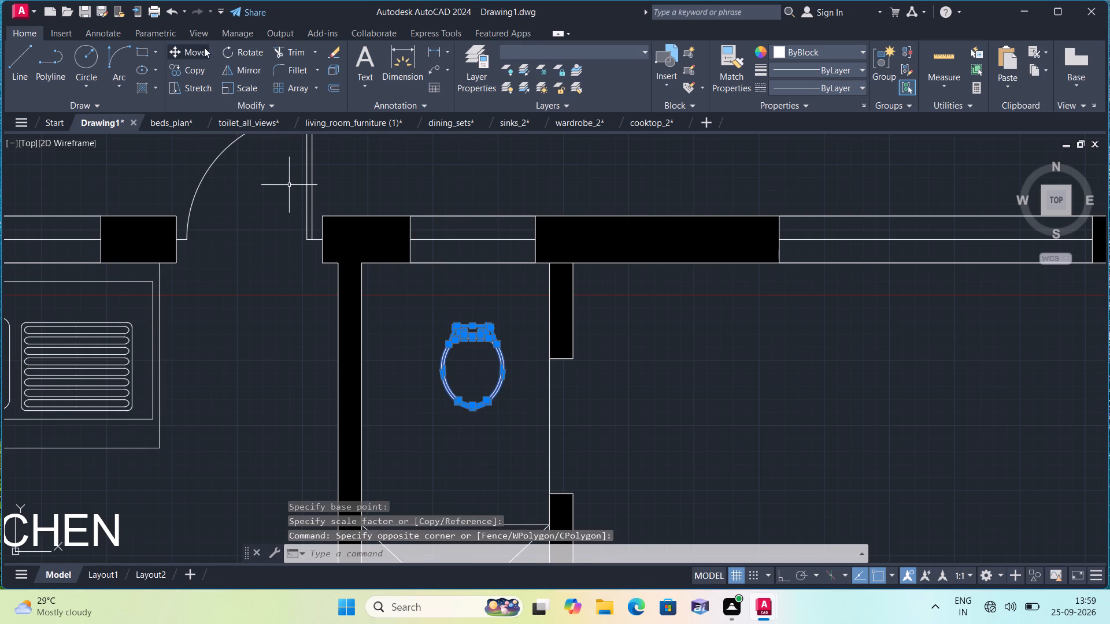
{"action": "left_click", "coordinate": [201, 49]}
{"action": "left_click", "coordinate": [471, 326]}
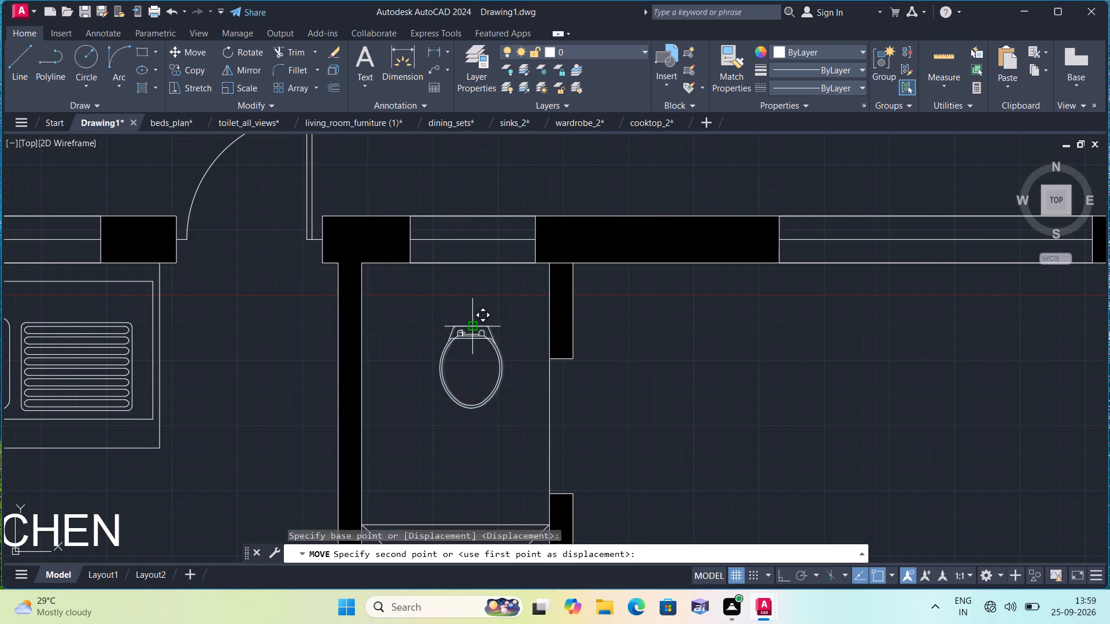
{"action": "scroll", "coordinate": [452, 256], "scroll_direction": "up", "scroll_amount": 3}
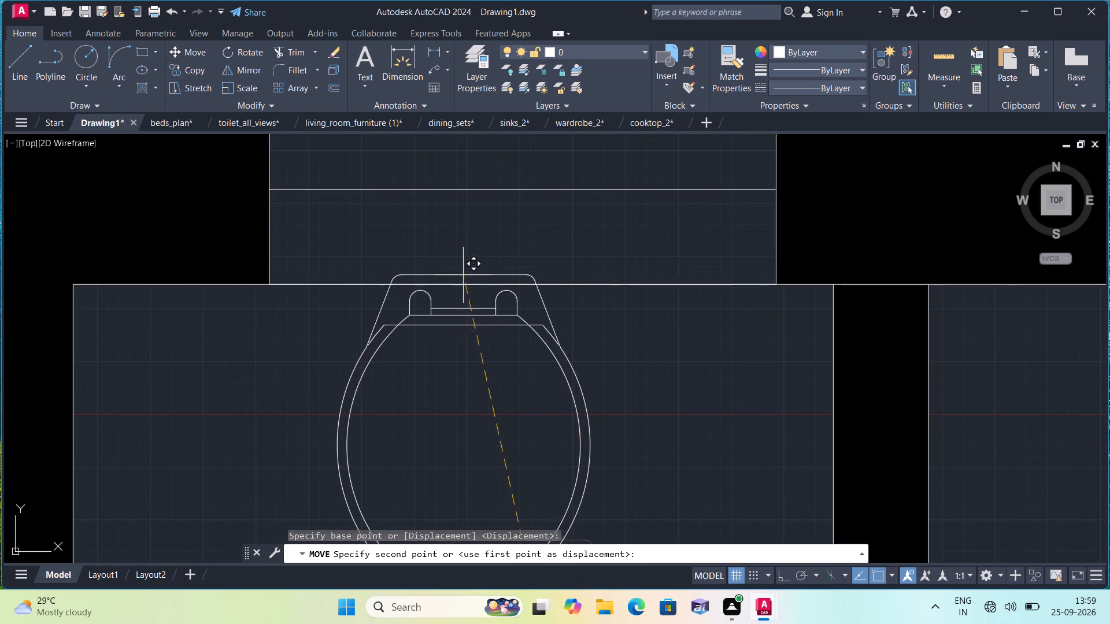
{"action": "left_click", "coordinate": [468, 288]}
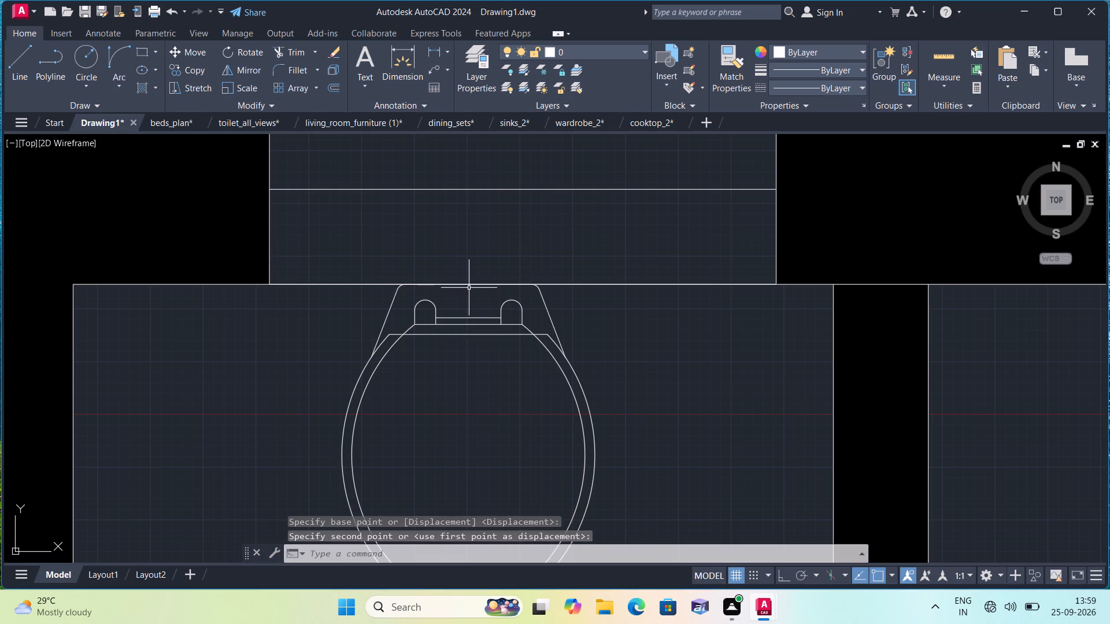
Copy the toilet from the small room beside Bedroom 1 into the Bath, against its upper wall above the room label.
{"action": "left_click", "coordinate": [660, 459]}
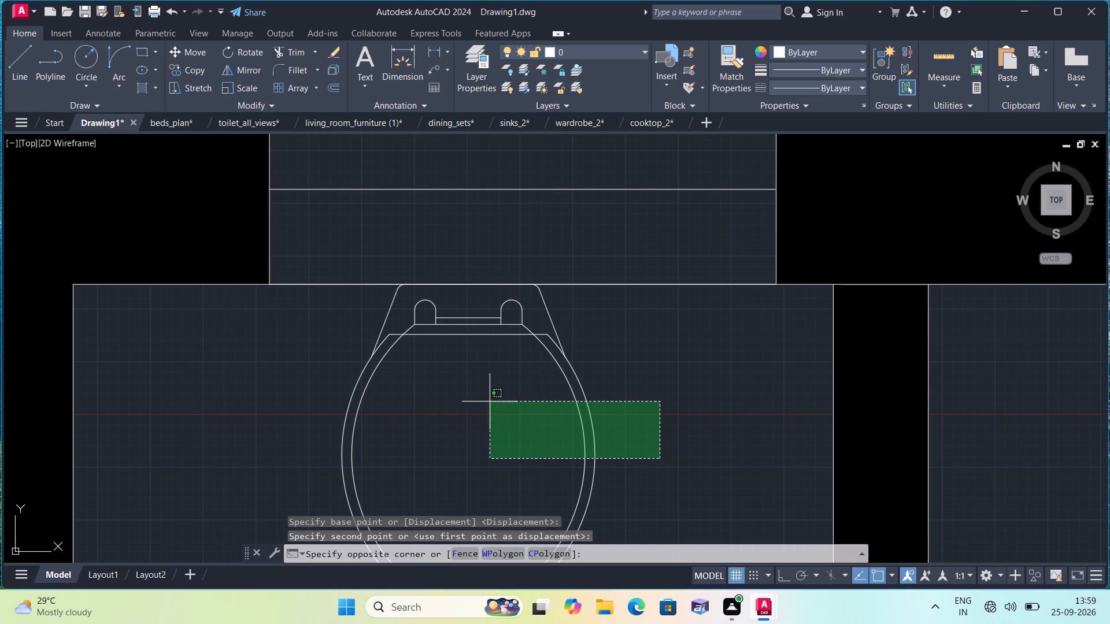
{"action": "left_click", "coordinate": [327, 302]}
{"action": "scroll", "coordinate": [392, 361], "scroll_direction": "down", "scroll_amount": 3}
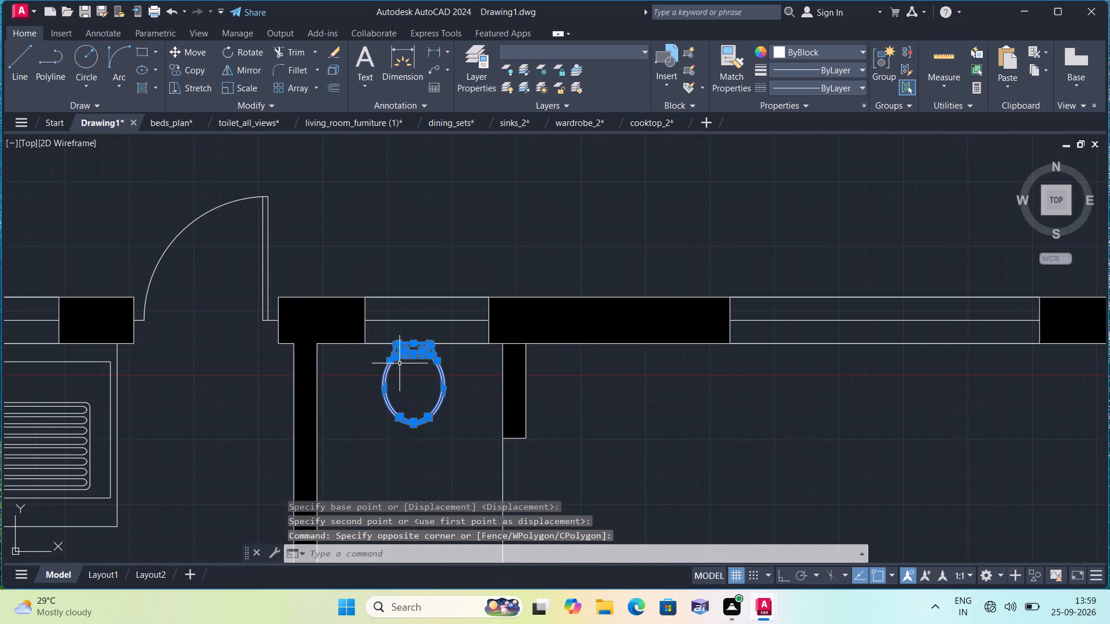
{"action": "left_click", "coordinate": [188, 71]}
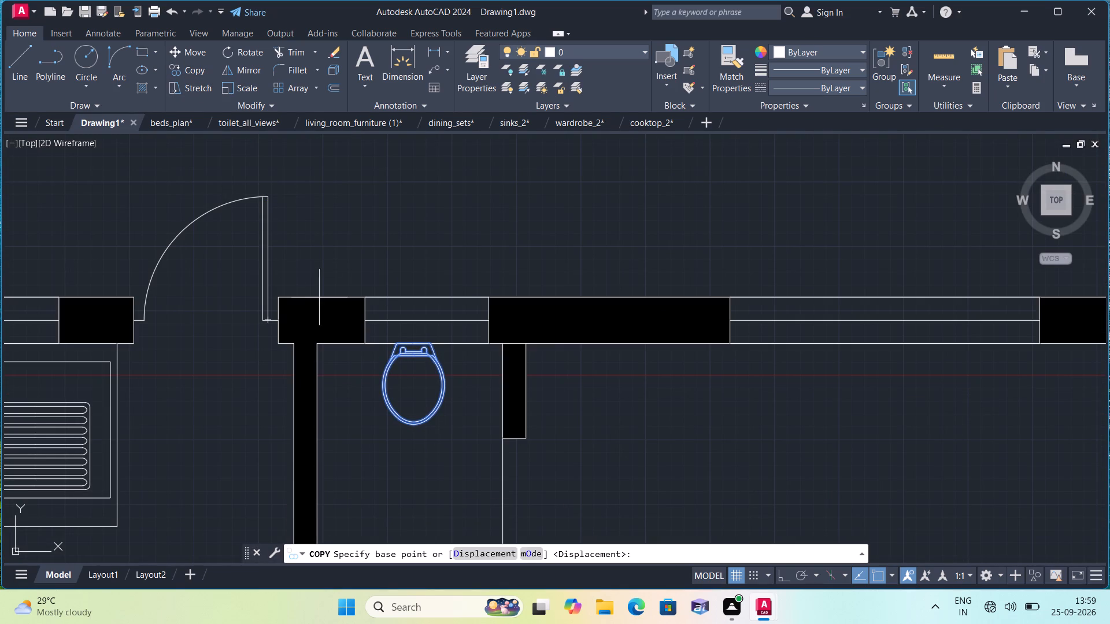
{"action": "left_click", "coordinate": [401, 378]}
{"action": "scroll", "coordinate": [401, 378], "scroll_direction": "down", "scroll_amount": 3}
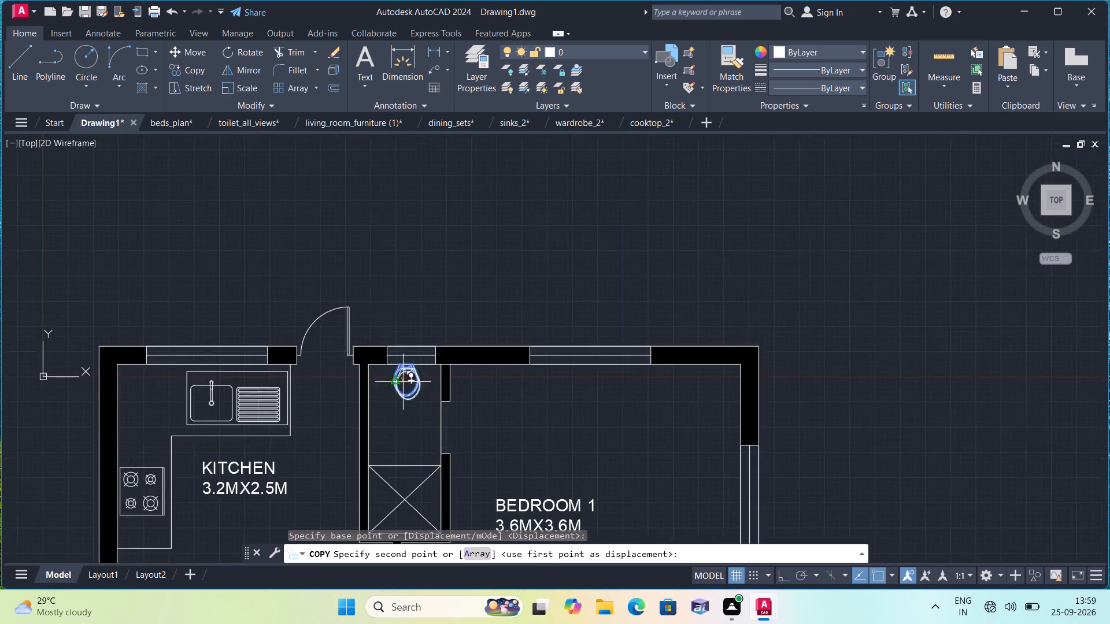
{"action": "middle_click_drag", "start_coordinate": [471, 416], "coordinate": [404, 152]}
{"action": "middle_click_drag", "start_coordinate": [425, 407], "coordinate": [397, 285]}
{"action": "scroll", "coordinate": [425, 407], "scroll_direction": "down", "scroll_amount": 1}
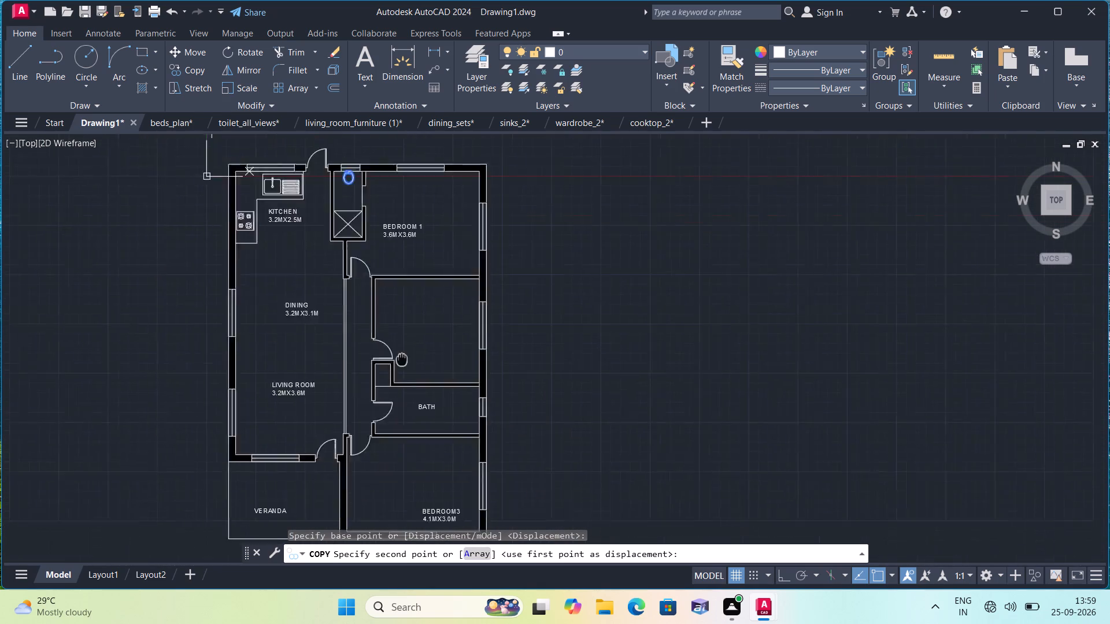
{"action": "middle_click_drag", "start_coordinate": [397, 285], "coordinate": [391, 239]}
{"action": "scroll", "coordinate": [388, 332], "scroll_direction": "up", "scroll_amount": 1}
{"action": "scroll", "coordinate": [390, 242], "scroll_direction": "up", "scroll_amount": 1}
{"action": "middle_click_drag", "start_coordinate": [390, 235], "coordinate": [380, 313]}
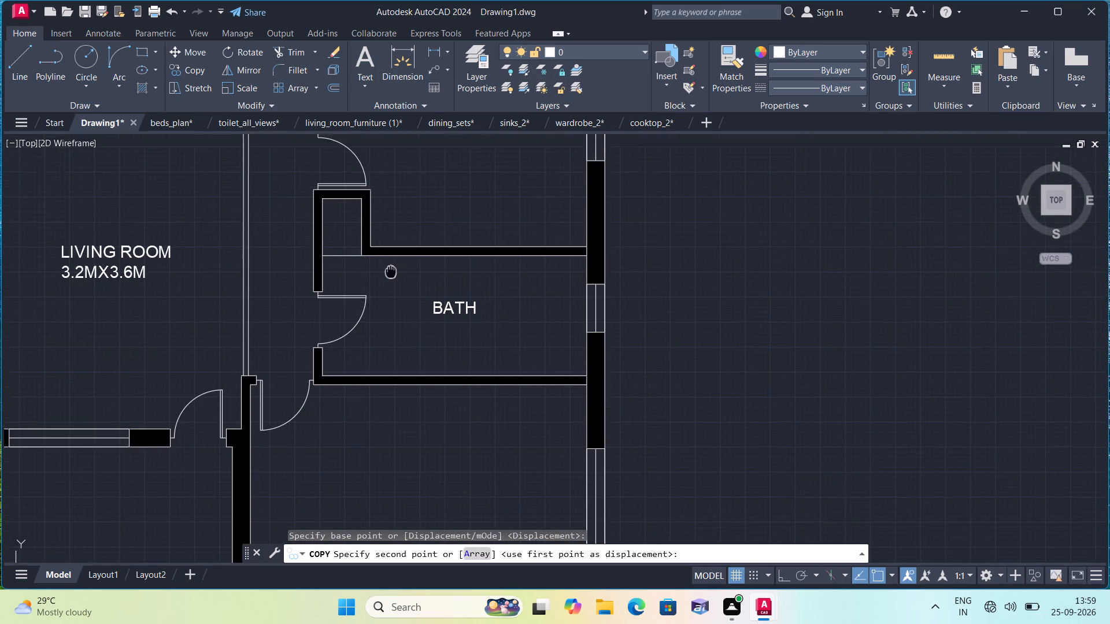
{"action": "middle_click_drag", "start_coordinate": [380, 313], "coordinate": [380, 314]}
{"action": "scroll", "coordinate": [431, 336], "scroll_direction": "up", "scroll_amount": 3}
{"action": "left_click", "coordinate": [454, 255]}
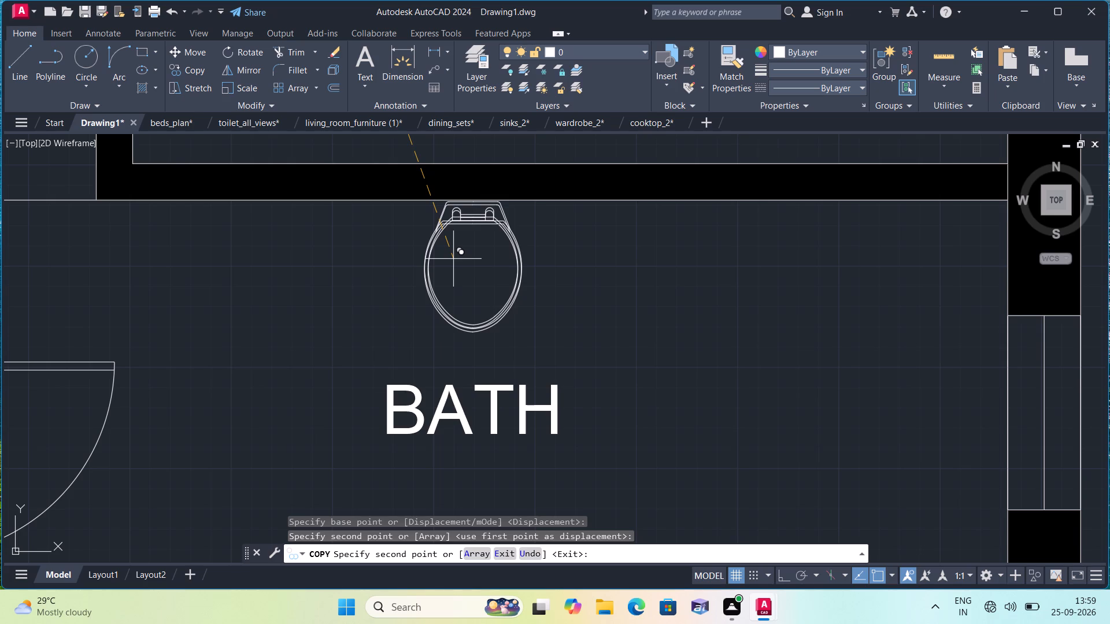
{"action": "key", "text": "Escape"}
Move the square sink symbol from beyond the sofa set to the empty space just west of the floor plan.
{"action": "scroll", "coordinate": [417, 275], "scroll_direction": "down", "scroll_amount": 3}
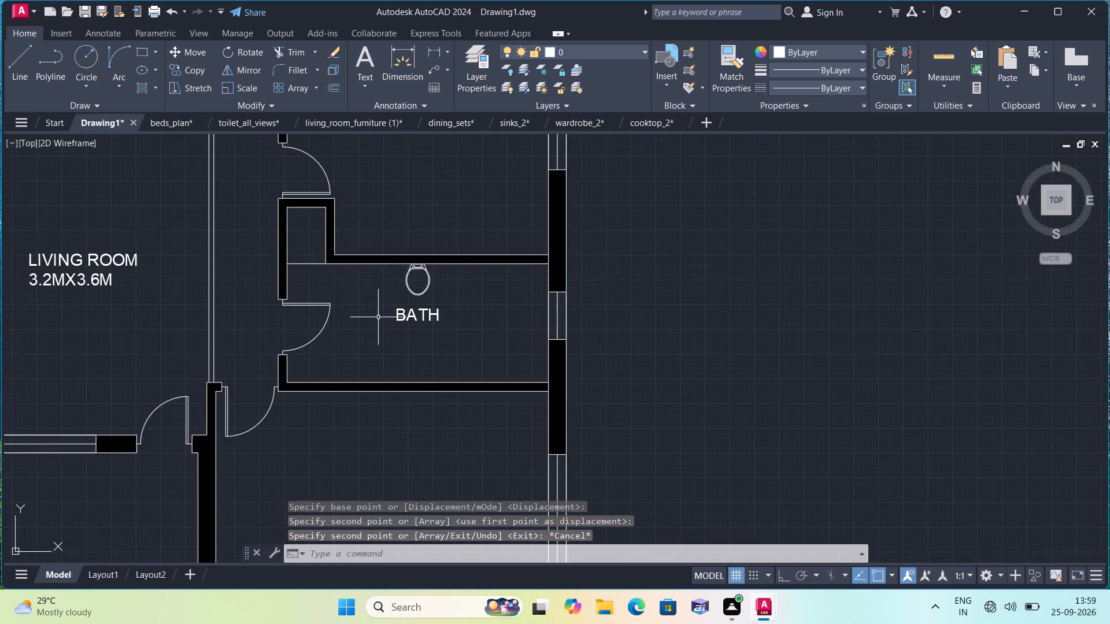
{"action": "scroll", "coordinate": [375, 326], "scroll_direction": "down", "scroll_amount": 6}
{"action": "scroll", "coordinate": [454, 309], "scroll_direction": "down", "scroll_amount": 4}
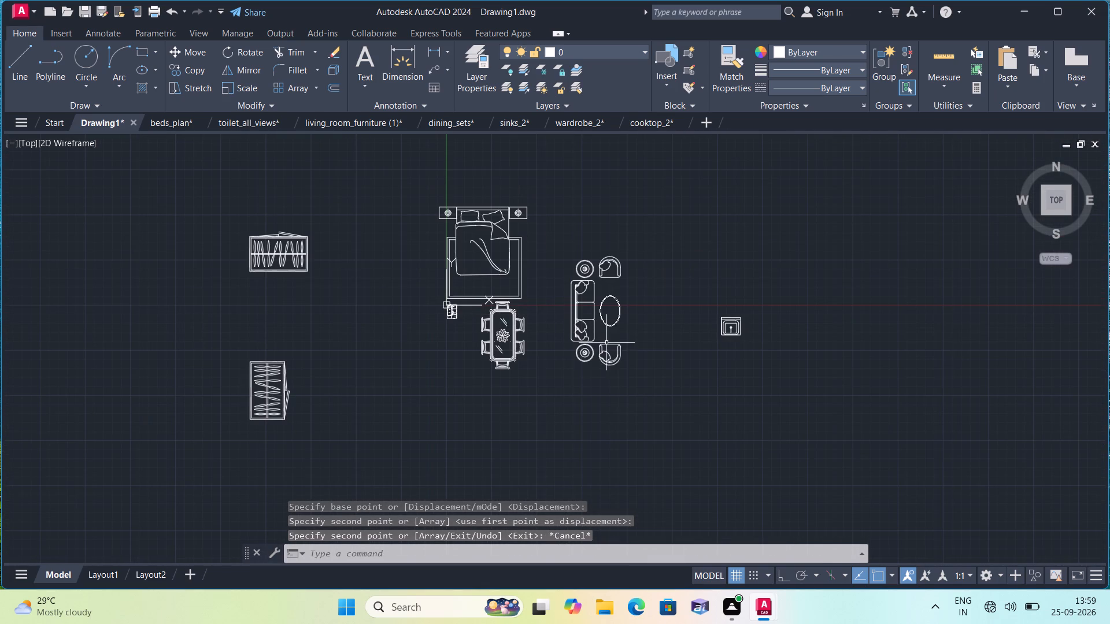
{"action": "left_click", "coordinate": [771, 365]}
{"action": "left_click", "coordinate": [696, 283]}
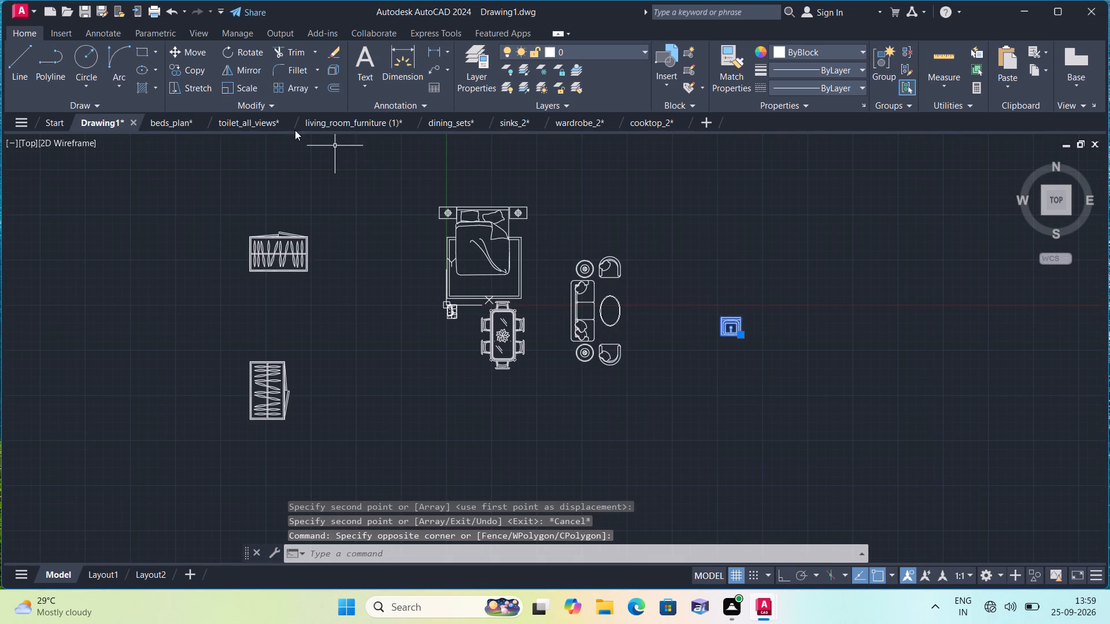
{"action": "left_click", "coordinate": [740, 333]}
{"action": "scroll", "coordinate": [380, 351], "scroll_direction": "up", "scroll_amount": 4}
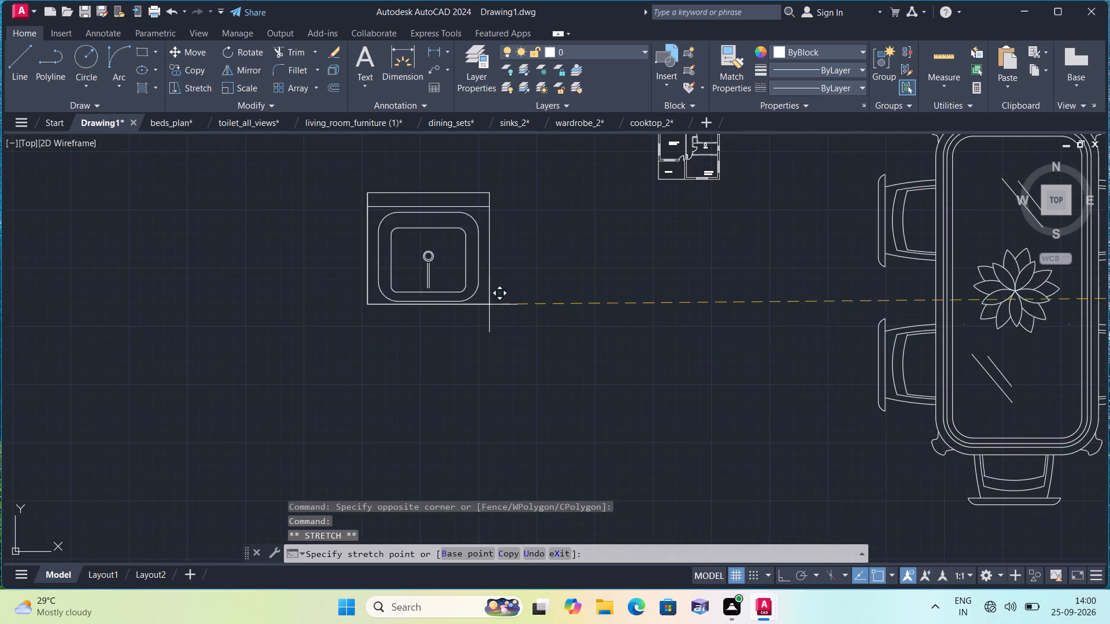
{"action": "scroll", "coordinate": [506, 304], "scroll_direction": "up", "scroll_amount": 3}
{"action": "middle_click_drag", "start_coordinate": [633, 296], "coordinate": [0, 623]}
{"action": "scroll", "coordinate": [0, 623], "scroll_direction": "down", "scroll_amount": 2}
{"action": "scroll", "coordinate": [605, 458], "scroll_direction": "down", "scroll_amount": 2}
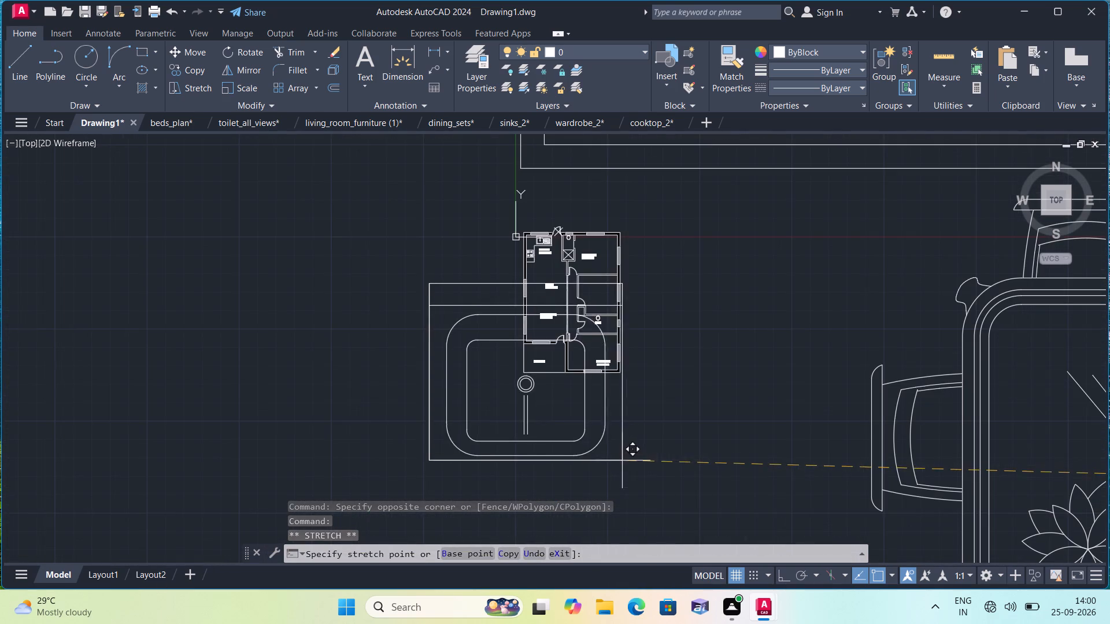
{"action": "left_click", "coordinate": [402, 461]}
Scale the sink symbol down freehand about a point on its back ledge to a small fraction of its size.
{"action": "left_click_drag", "start_coordinate": [428, 473], "coordinate": [423, 466]}
{"action": "left_click", "coordinate": [438, 453]}
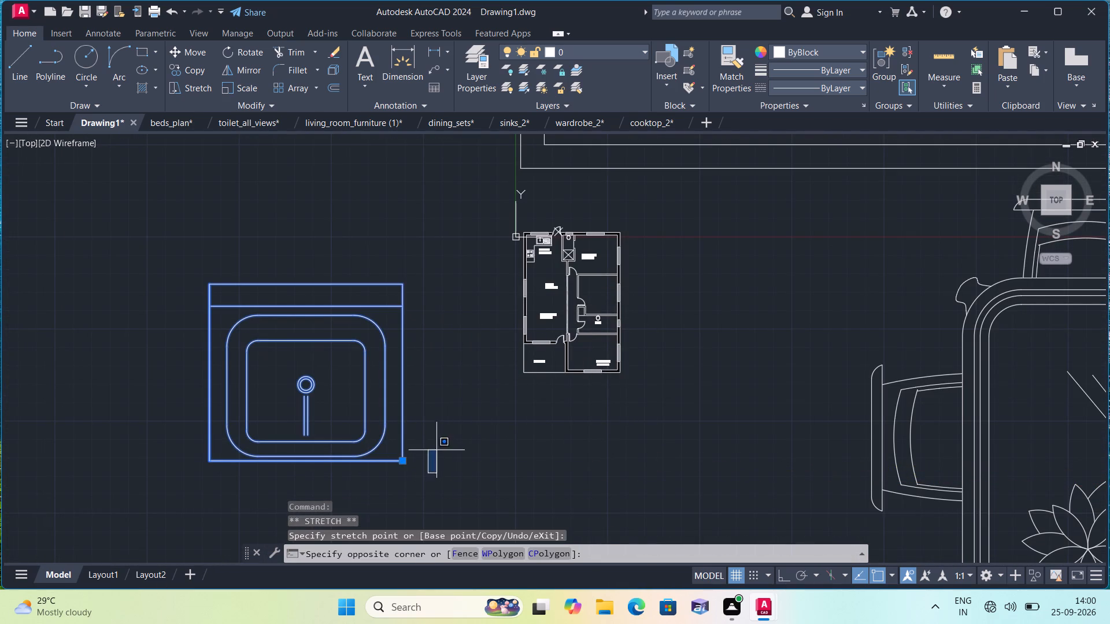
{"action": "left_click", "coordinate": [247, 89]}
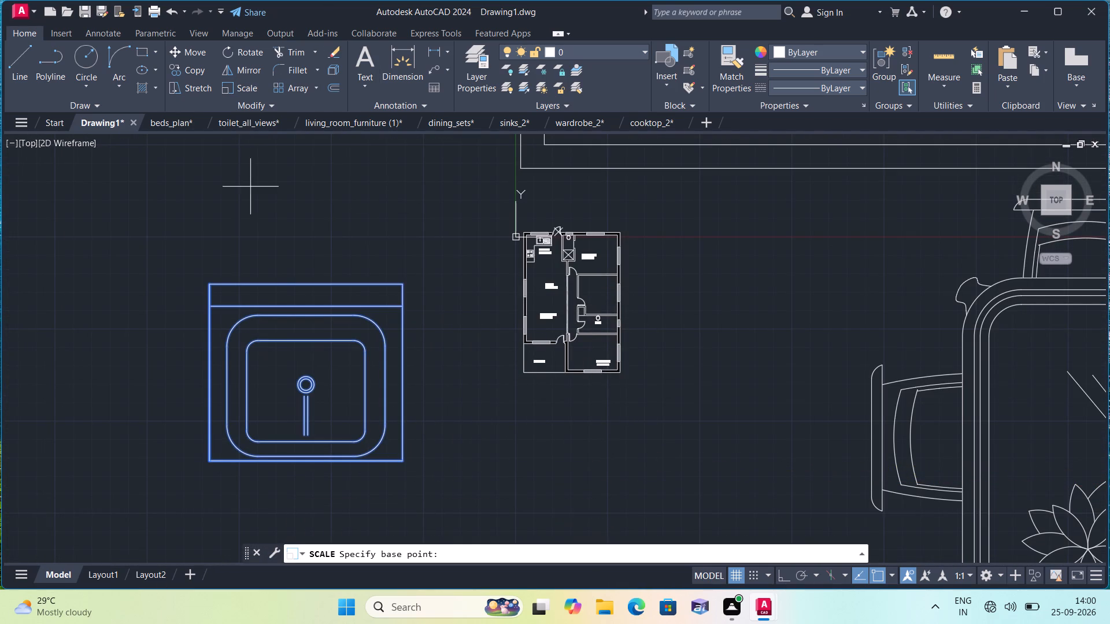
{"action": "left_click", "coordinate": [249, 296]}
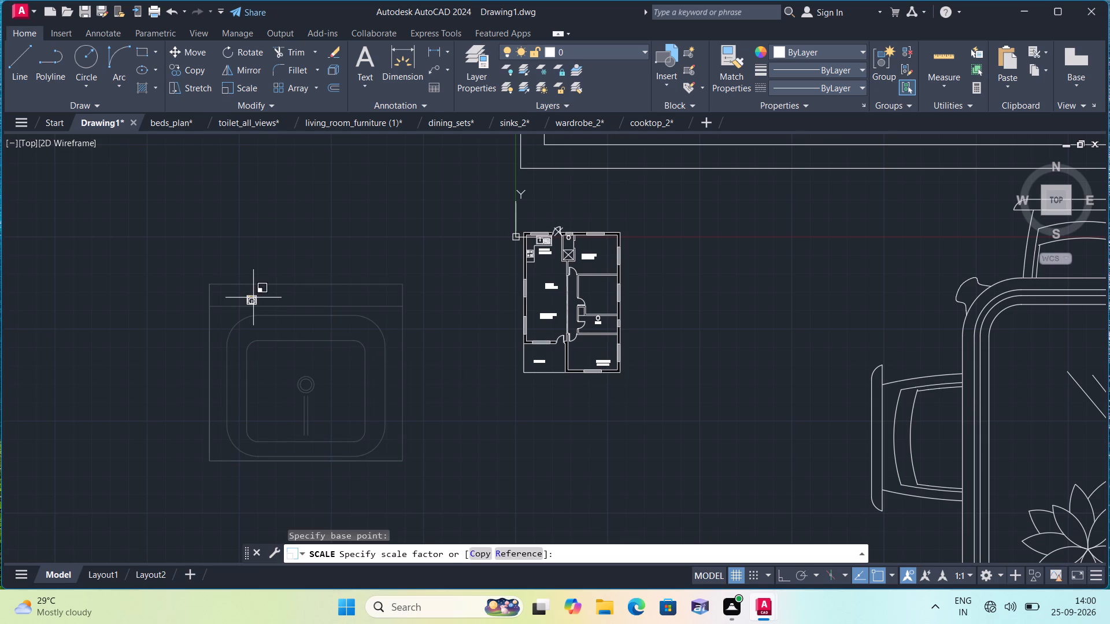
{"action": "left_click", "coordinate": [256, 296]}
Move the shrunken sink by its lower-right corner to the open space east of the Bath and Bedroom 3.
{"action": "left_click", "coordinate": [277, 336]}
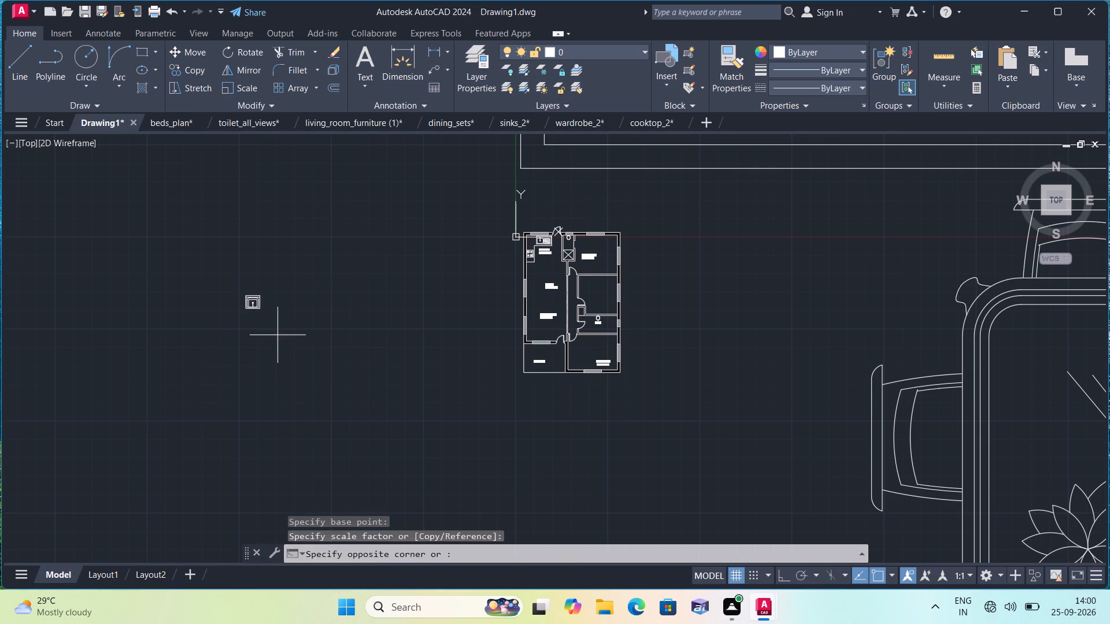
{"action": "left_click", "coordinate": [232, 277]}
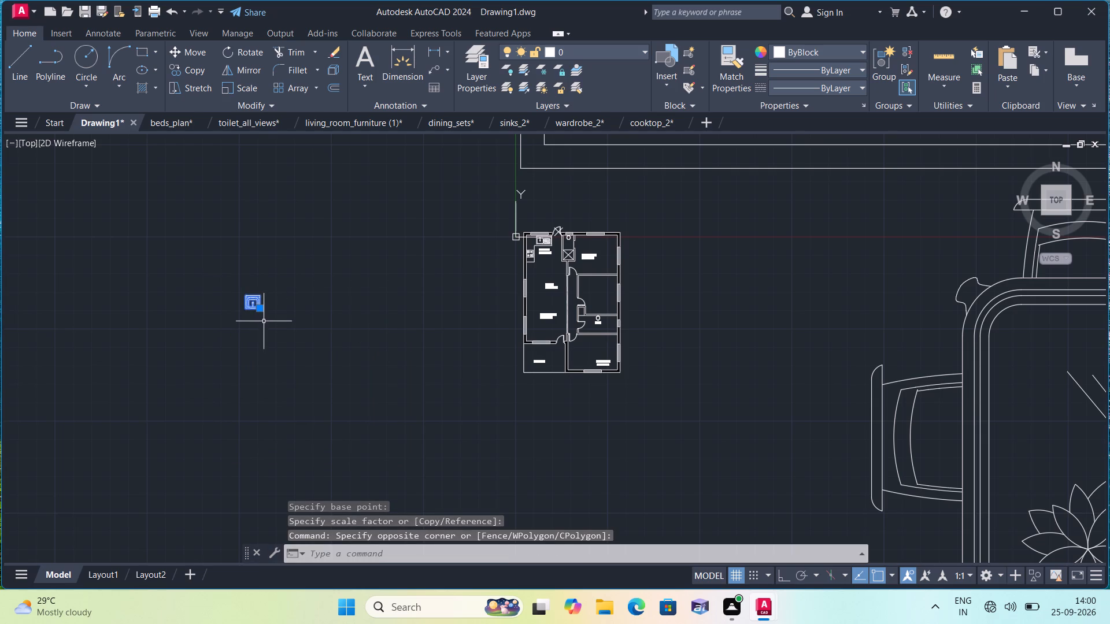
{"action": "left_click", "coordinate": [258, 310]}
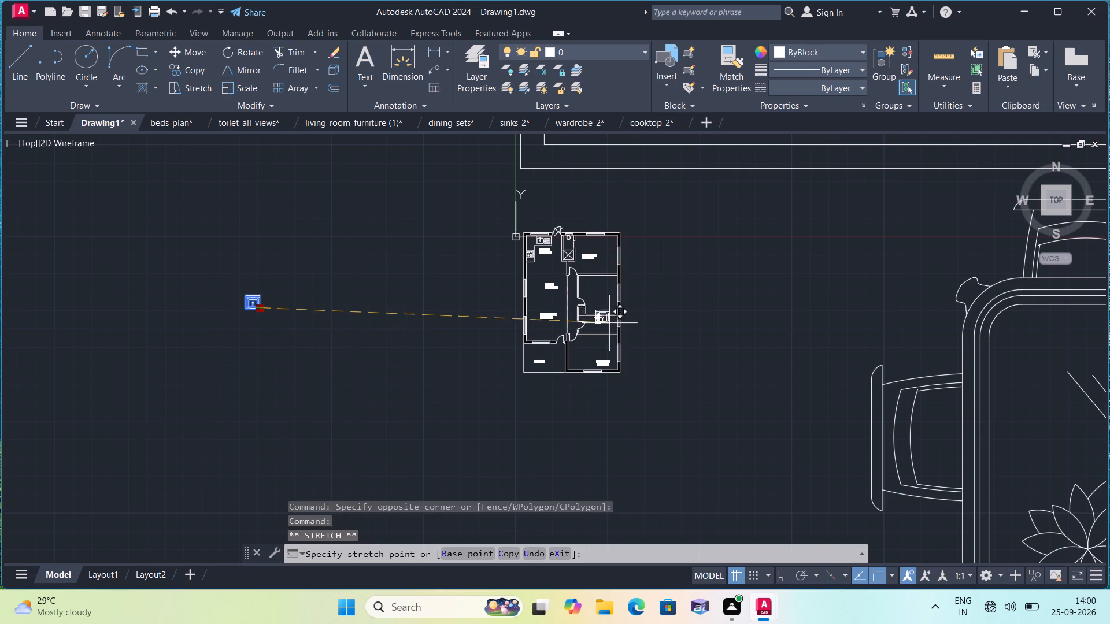
{"action": "scroll", "coordinate": [618, 322], "scroll_direction": "up", "scroll_amount": 3}
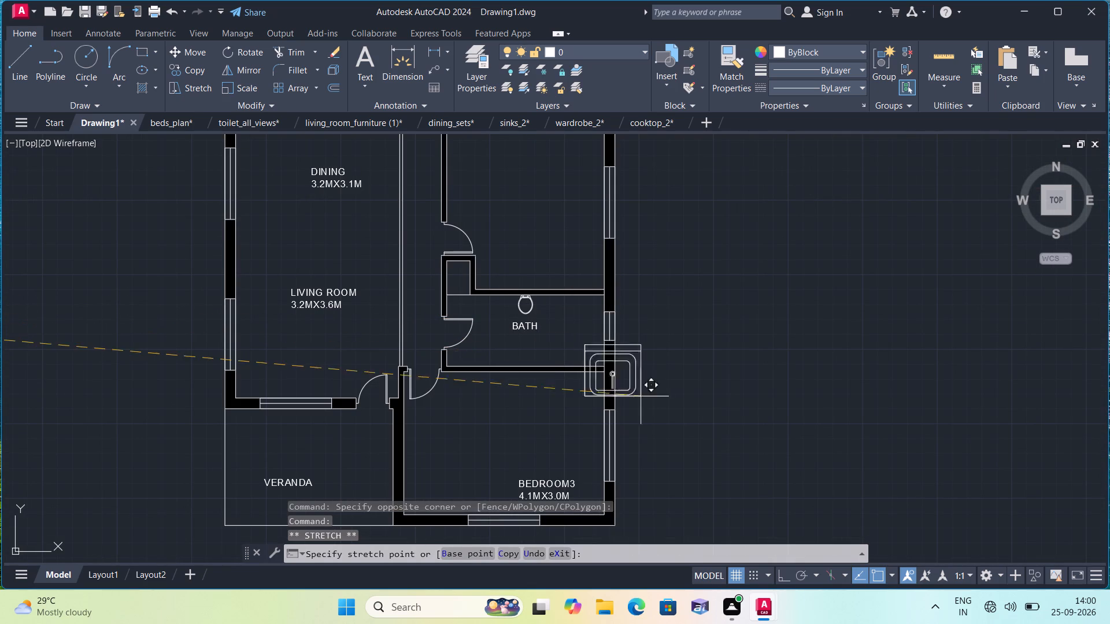
{"action": "left_click", "coordinate": [781, 398]}
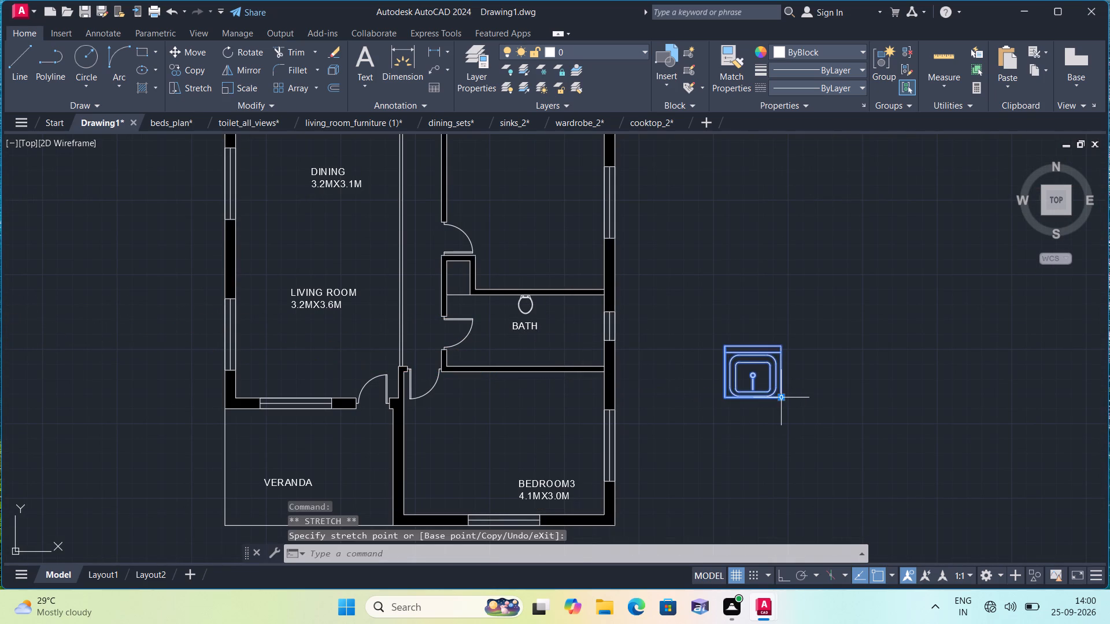
Scale the sink down again freehand, about a point near its basin's upper-left corner, to suit the Bath.
{"action": "left_click", "coordinate": [235, 88]}
{"action": "left_click", "coordinate": [737, 361]}
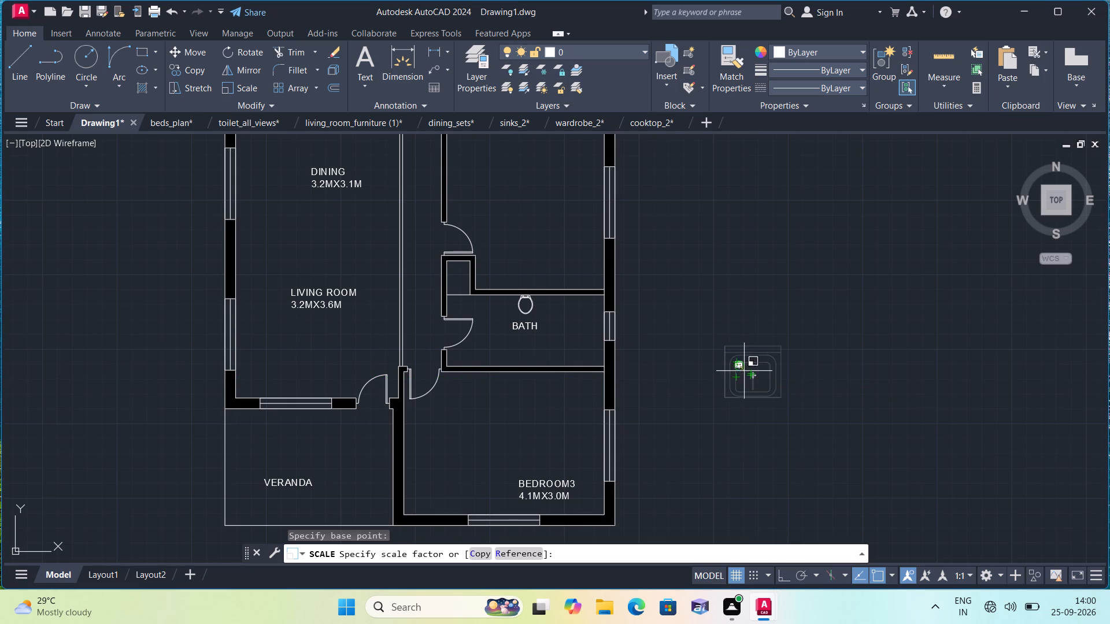
{"action": "left_click", "coordinate": [743, 373]}
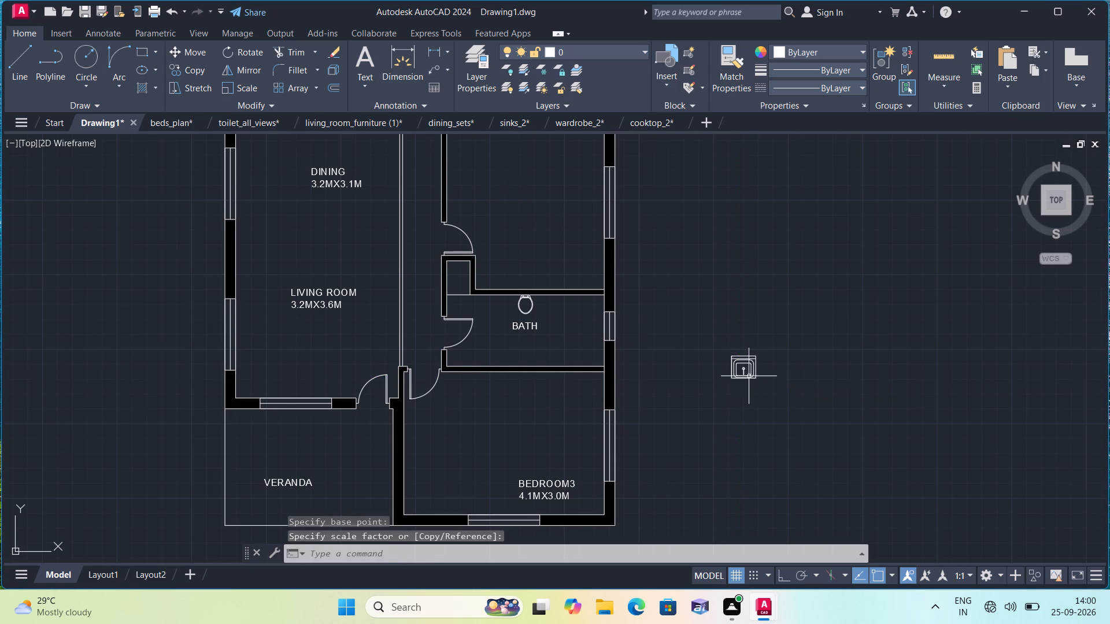
Move the sink by its lower-right corner onto the inner face of the Bath's lower wall, below the room label.
{"action": "left_click", "coordinate": [761, 383]}
{"action": "left_click", "coordinate": [749, 373]}
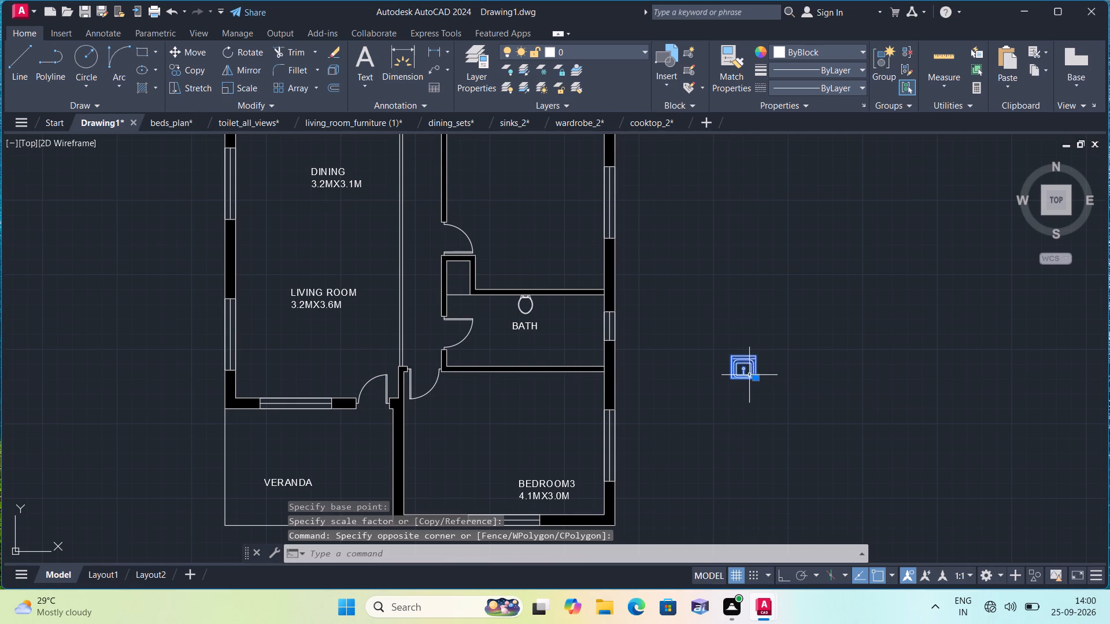
{"action": "left_click", "coordinate": [755, 378]}
{"action": "scroll", "coordinate": [541, 359], "scroll_direction": "up", "scroll_amount": 1}
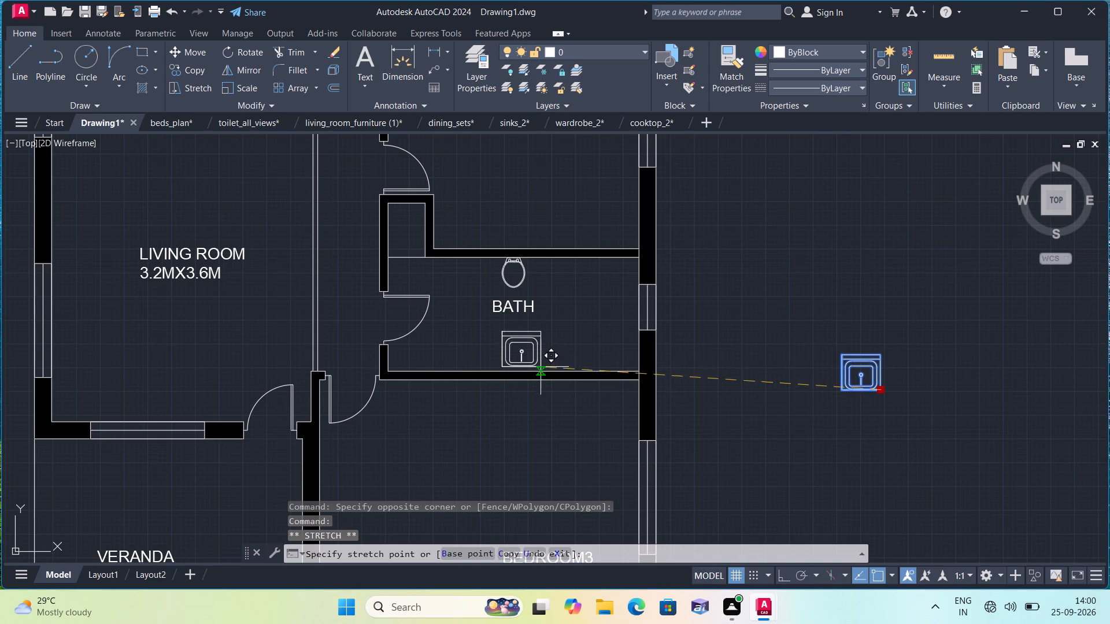
{"action": "scroll", "coordinate": [536, 376], "scroll_direction": "up", "scroll_amount": 1}
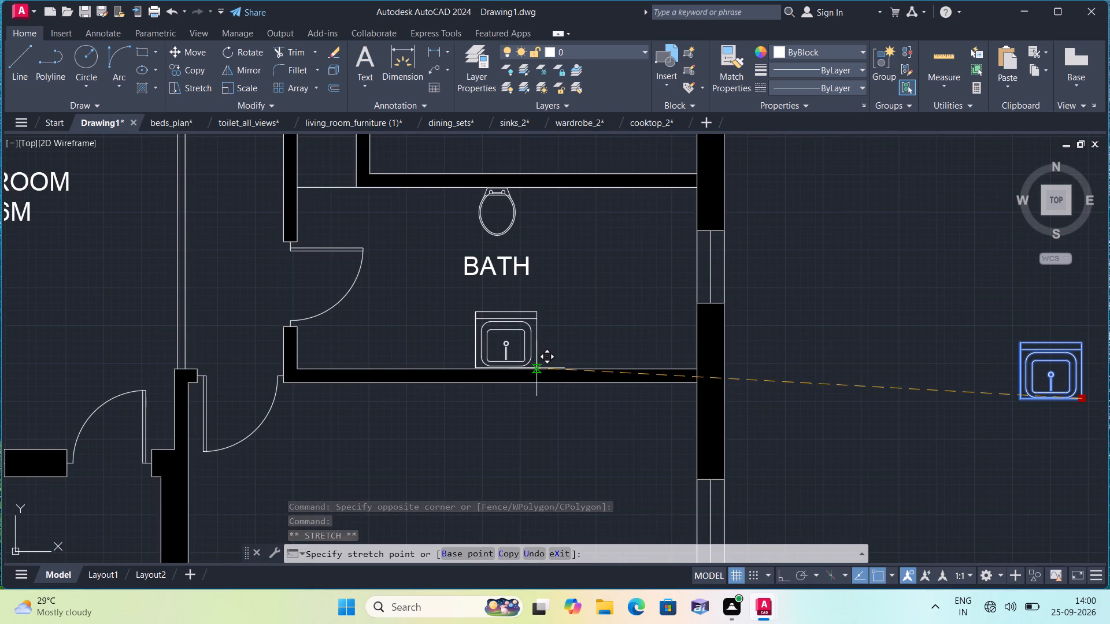
{"action": "scroll", "coordinate": [540, 355], "scroll_direction": "up", "scroll_amount": 2}
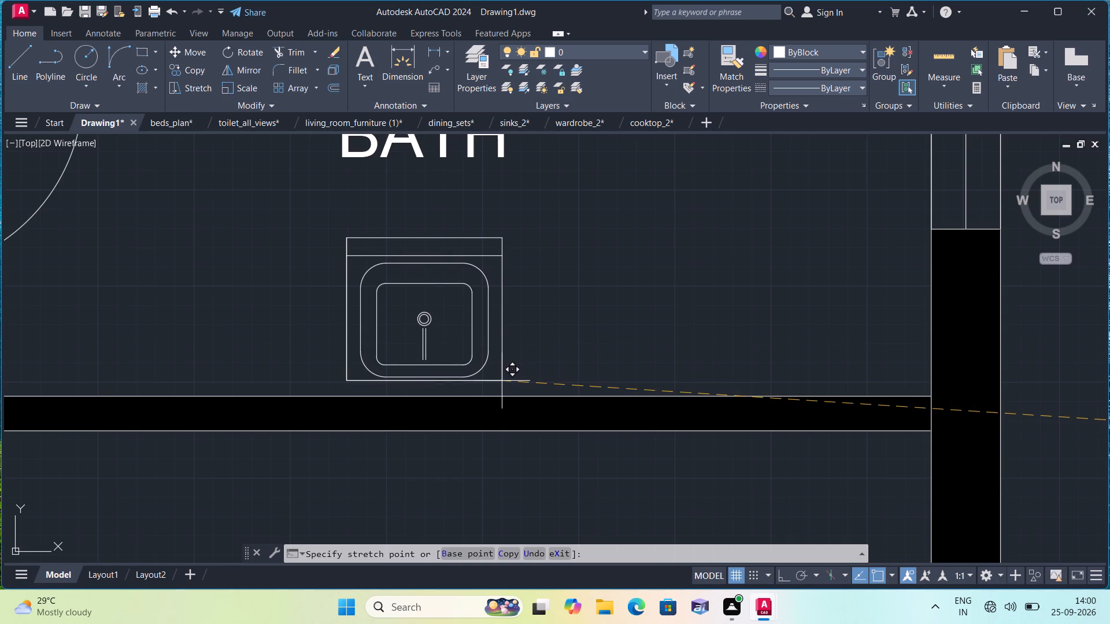
{"action": "left_click", "coordinate": [490, 393]}
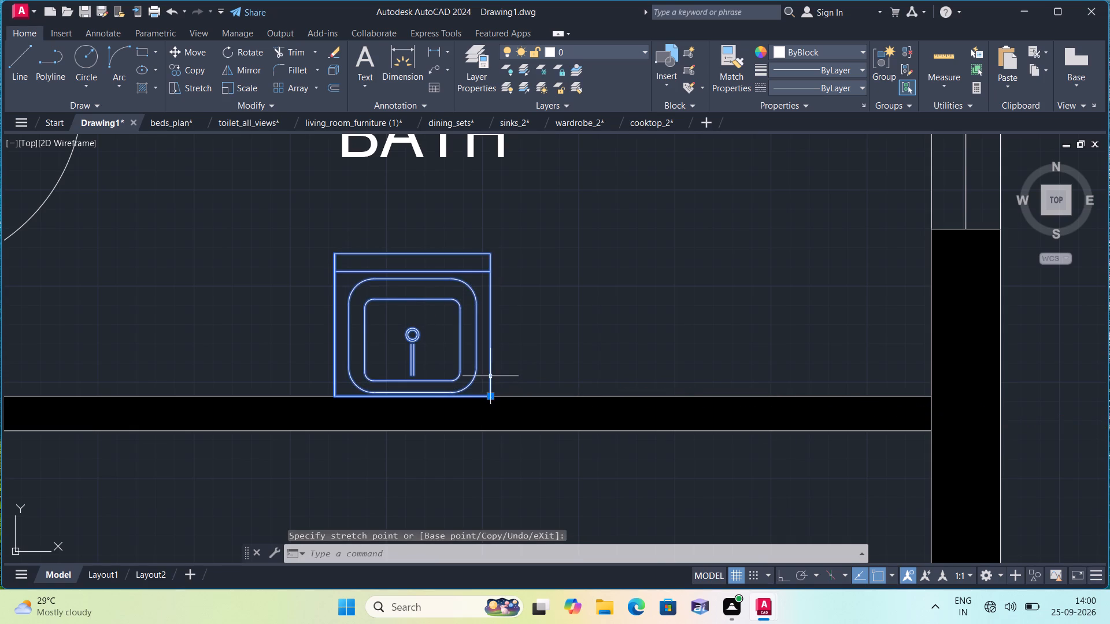
{"action": "scroll", "coordinate": [469, 303], "scroll_direction": "down", "scroll_amount": 2}
{"action": "key", "text": "Escape"}
Look over the unplaced bed, dining, sofa and wardrobe symbols around the floor plan.
{"action": "scroll", "coordinate": [475, 298], "scroll_direction": "down", "scroll_amount": 3}
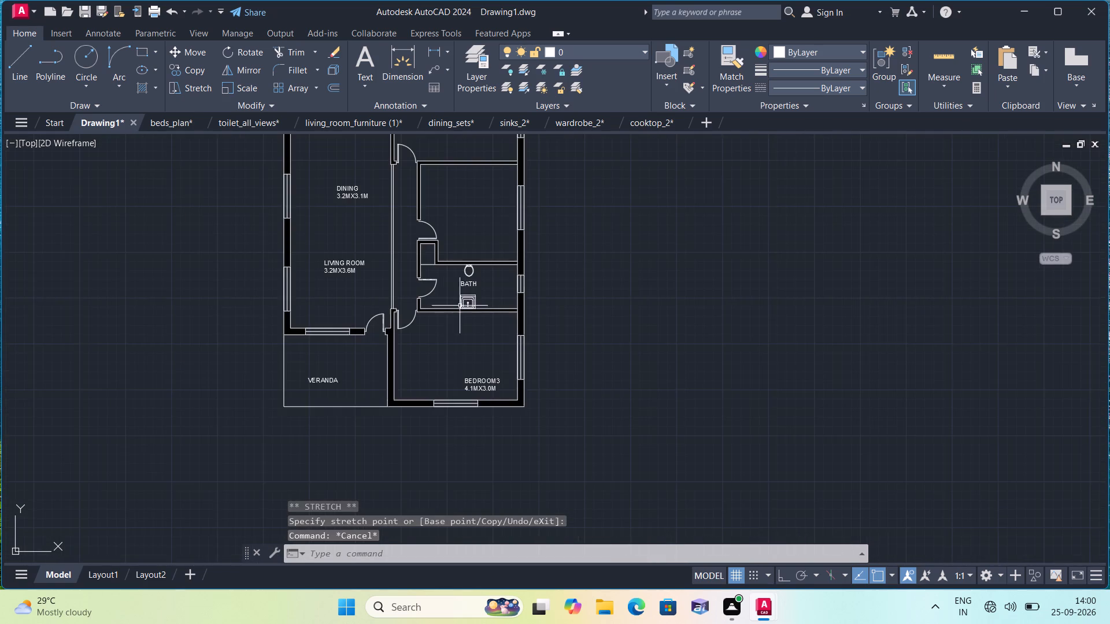
{"action": "middle_click_drag", "start_coordinate": [415, 303], "coordinate": [425, 423]}
{"action": "scroll", "coordinate": [415, 303], "scroll_direction": "down", "scroll_amount": 1}
{"action": "scroll", "coordinate": [482, 357], "scroll_direction": "down", "scroll_amount": 2}
{"action": "scroll", "coordinate": [593, 355], "scroll_direction": "down", "scroll_amount": 1}
{"action": "middle_click_drag", "start_coordinate": [544, 359], "coordinate": [538, 358]}
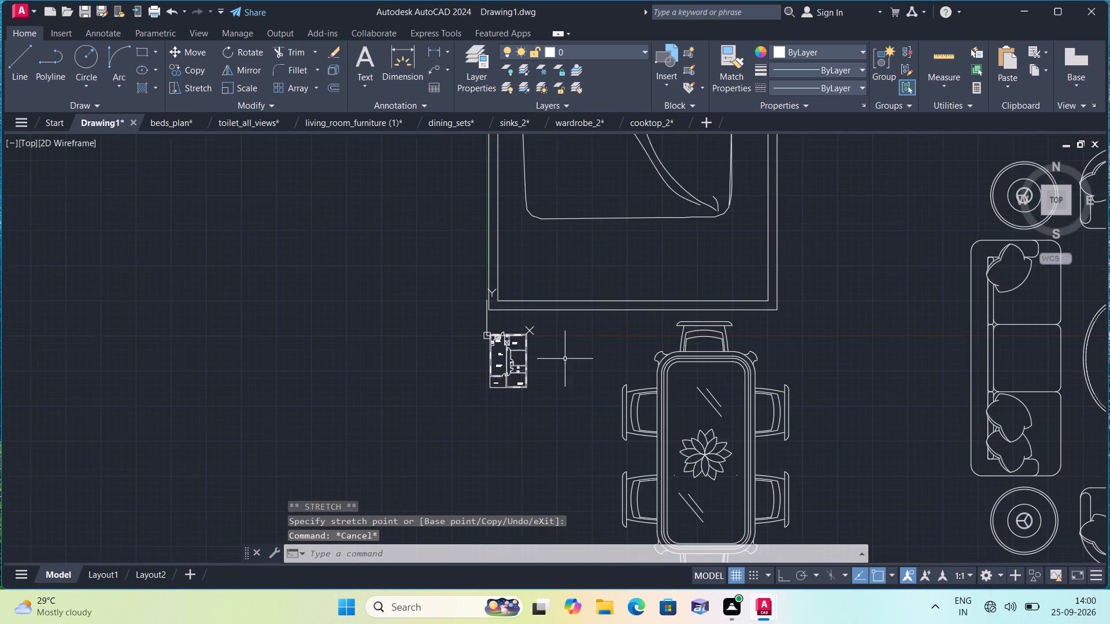
{"action": "middle_click_drag", "start_coordinate": [538, 358], "coordinate": [382, 336]}
{"action": "scroll", "coordinate": [520, 340], "scroll_direction": "down", "scroll_amount": 1}
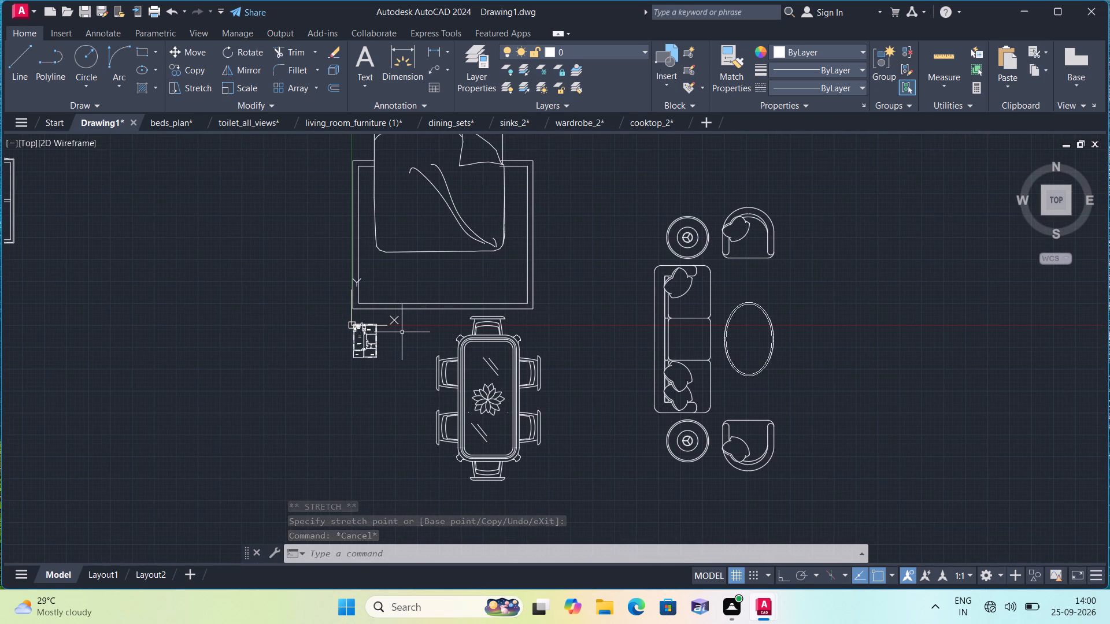
{"action": "scroll", "coordinate": [402, 332], "scroll_direction": "down", "scroll_amount": 1}
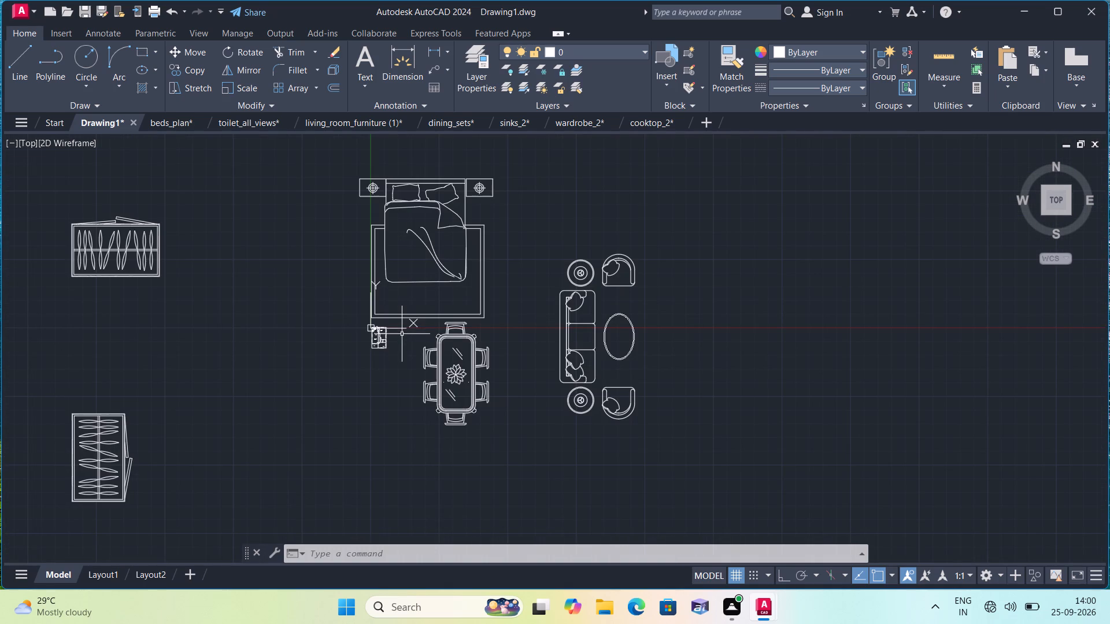
{"action": "scroll", "coordinate": [404, 337], "scroll_direction": "up", "scroll_amount": 2}
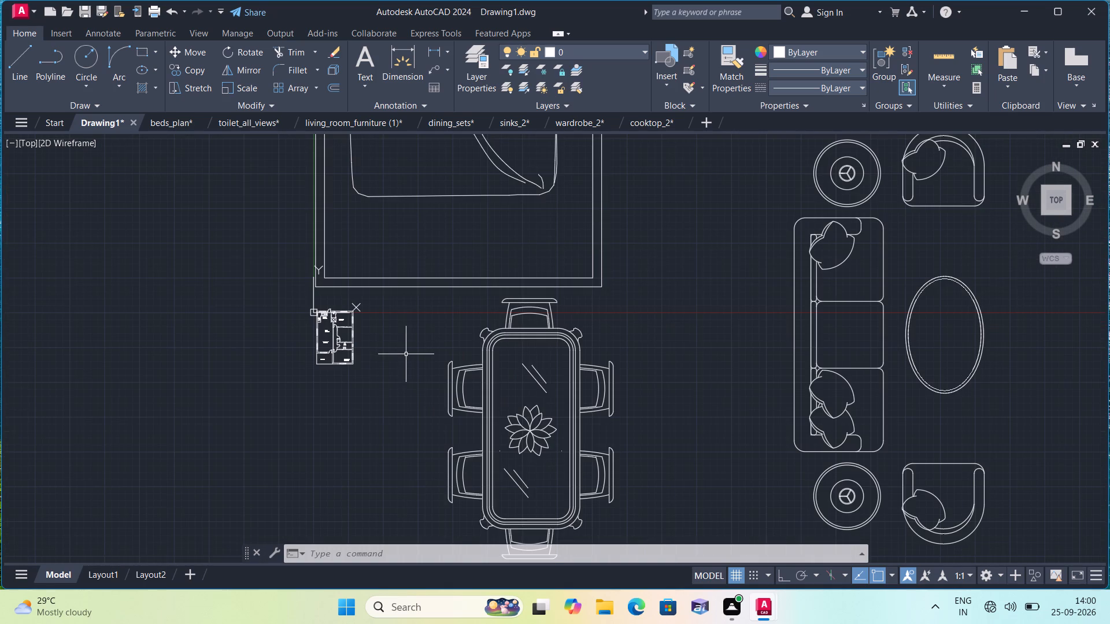
{"action": "scroll", "coordinate": [450, 443], "scroll_direction": "down", "scroll_amount": 1}
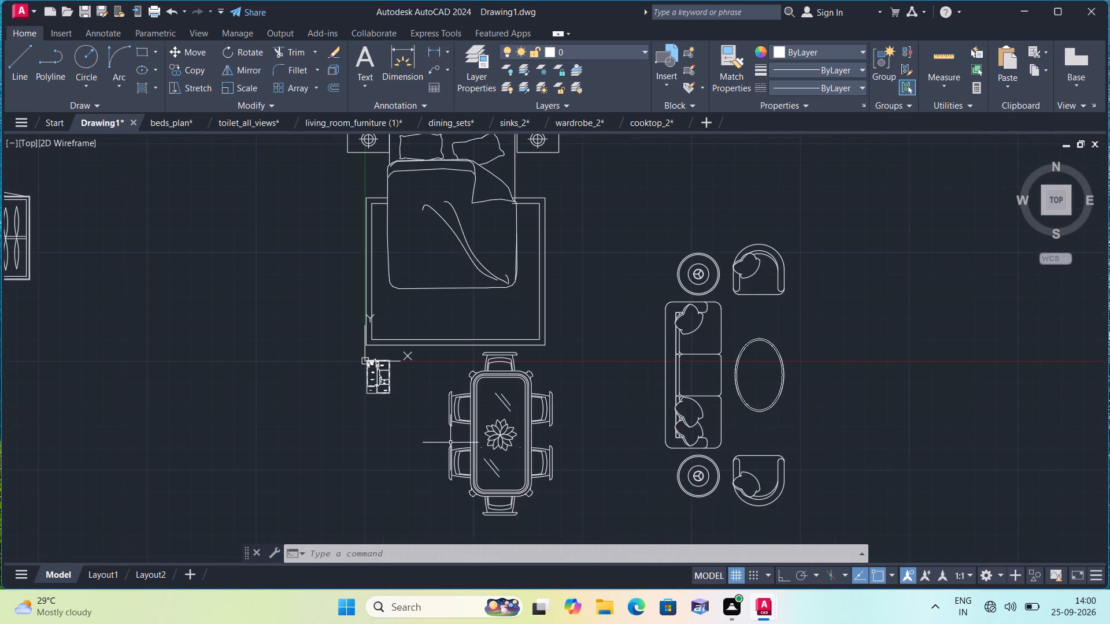
Scale the six-chair dining set down freehand, about a point on the table's inner left edge, to suit the floor plan.
{"action": "scroll", "coordinate": [459, 440], "scroll_direction": "down", "scroll_amount": 1}
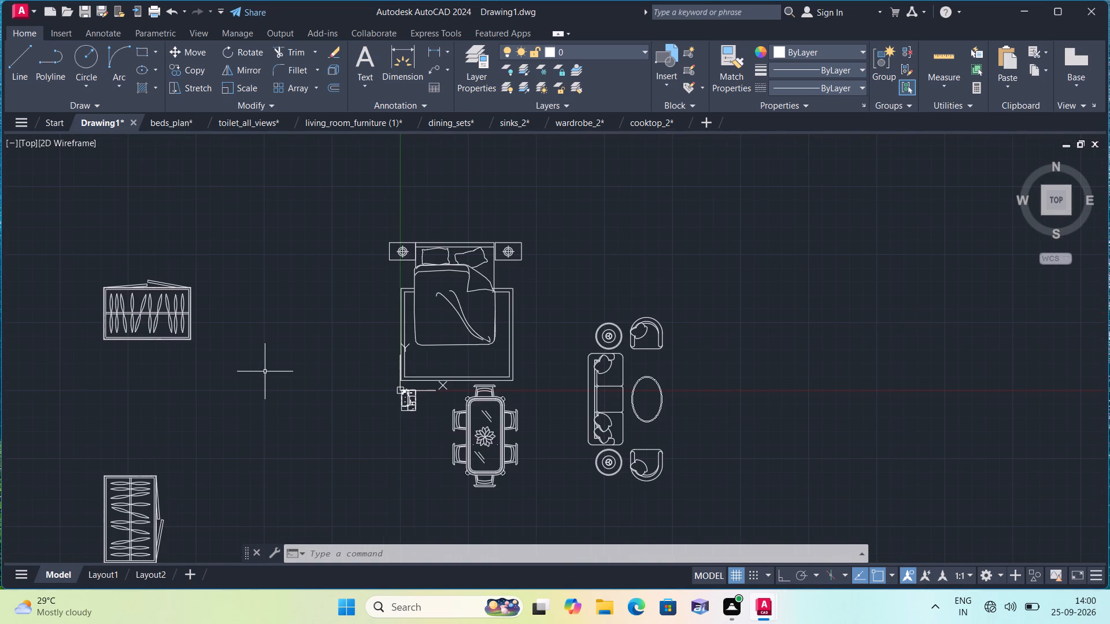
{"action": "scroll", "coordinate": [393, 400], "scroll_direction": "up", "scroll_amount": 5}
{"action": "scroll", "coordinate": [408, 399], "scroll_direction": "down", "scroll_amount": 2}
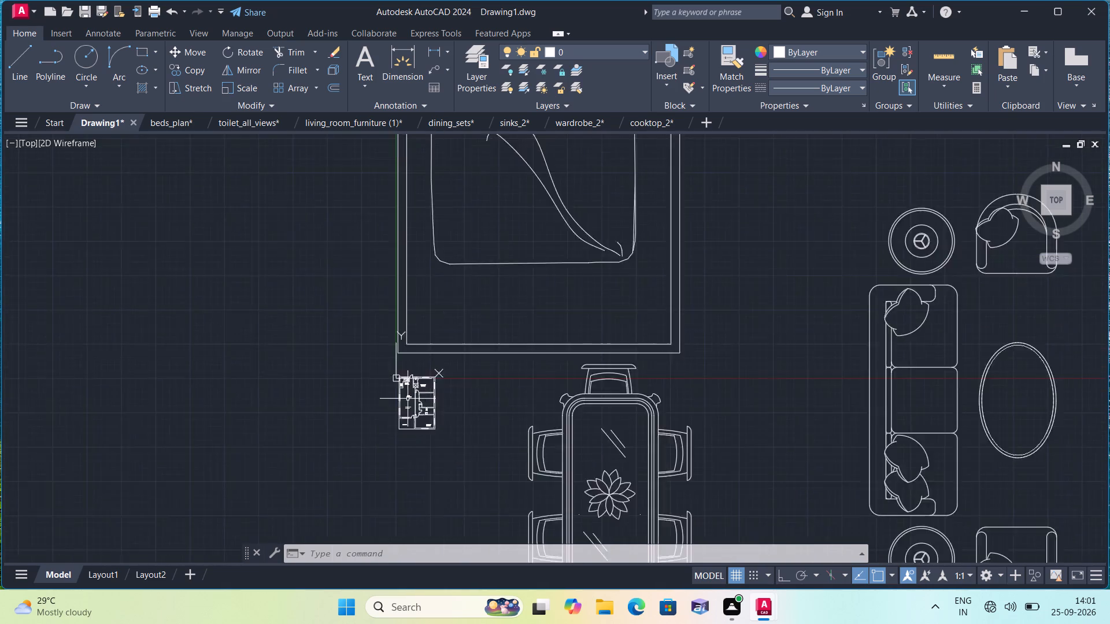
{"action": "scroll", "coordinate": [408, 399], "scroll_direction": "down", "scroll_amount": 1}
{"action": "middle_click_drag", "start_coordinate": [623, 485], "coordinate": [600, 403]}
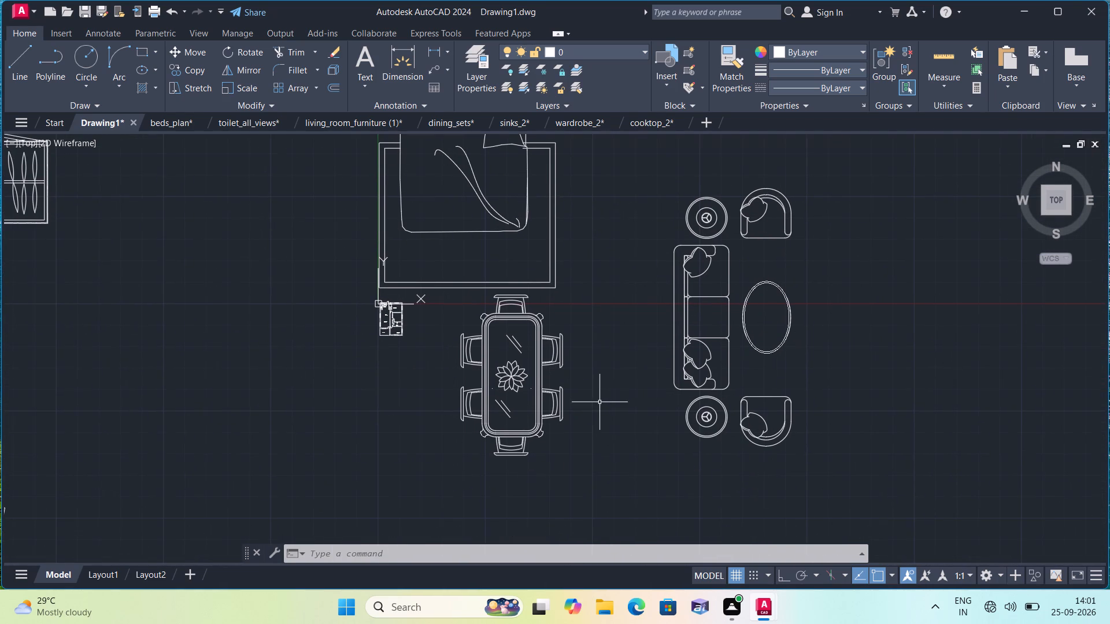
{"action": "left_click", "coordinate": [584, 506]}
{"action": "scroll", "coordinate": [446, 326], "scroll_direction": "up", "scroll_amount": 1}
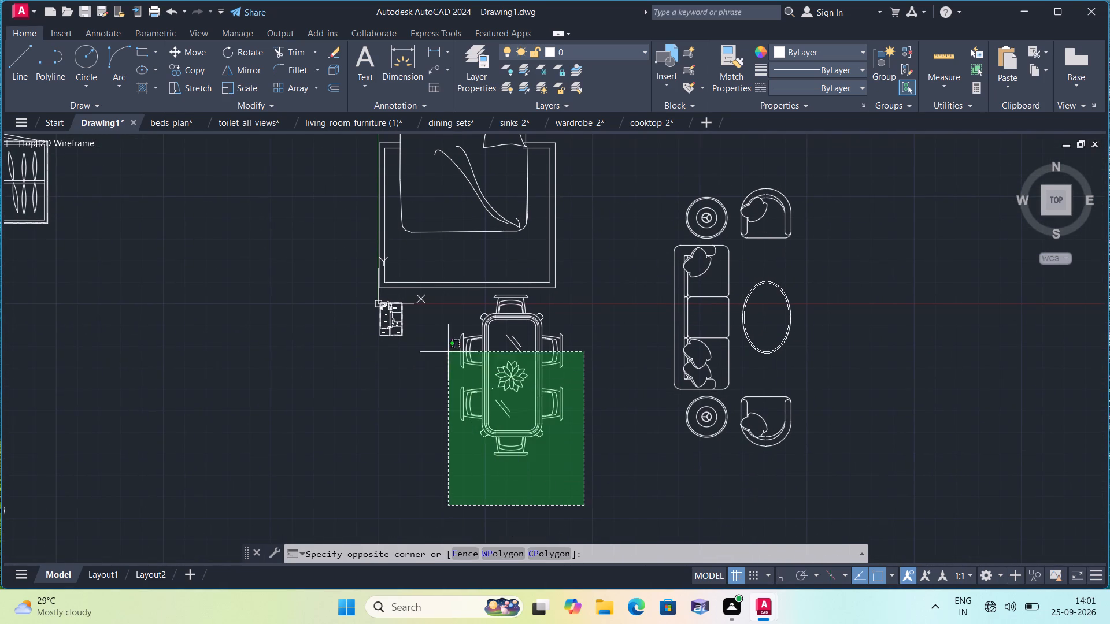
{"action": "scroll", "coordinate": [446, 326], "scroll_direction": "up", "scroll_amount": 2}
{"action": "left_click", "coordinate": [485, 199]}
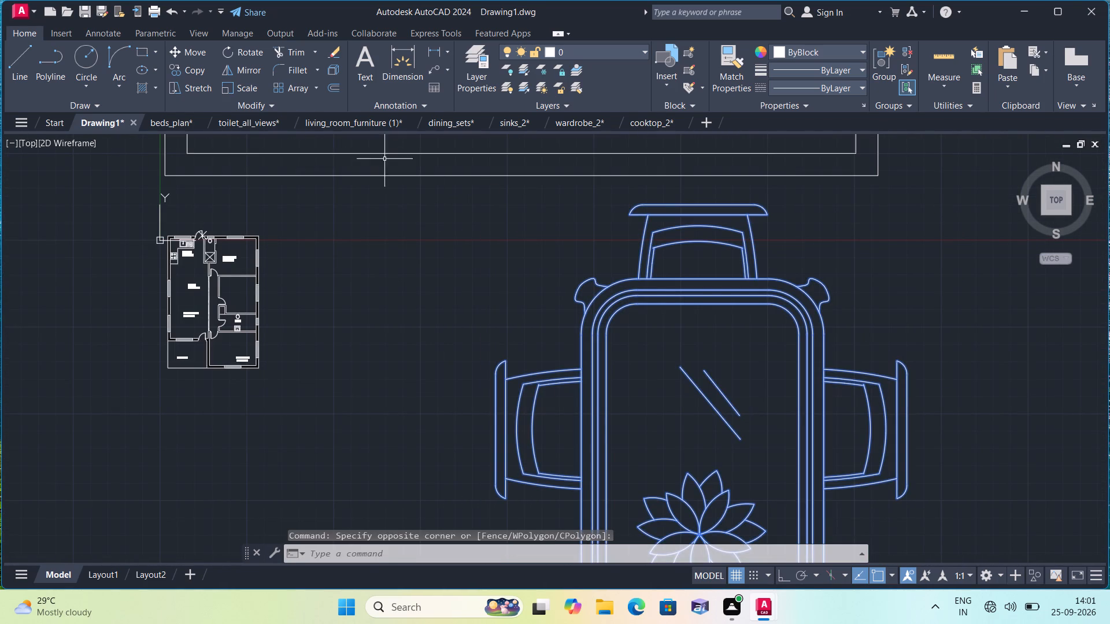
{"action": "left_click", "coordinate": [252, 87]}
{"action": "left_click", "coordinate": [611, 371]}
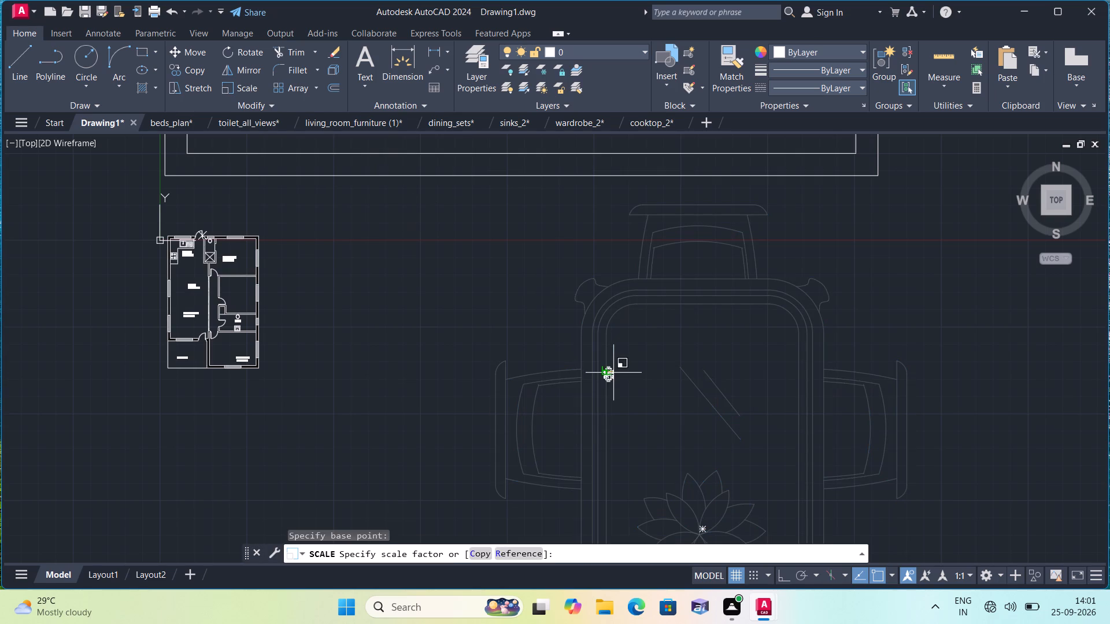
{"action": "left_click", "coordinate": [617, 374]}
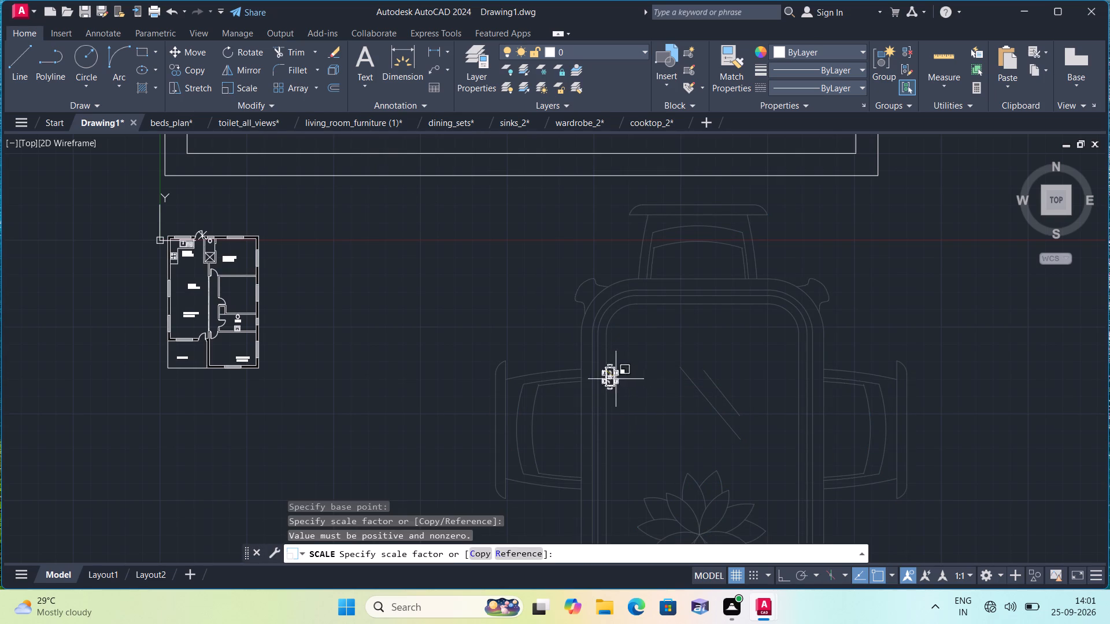
{"action": "left_click", "coordinate": [608, 371]}
{"action": "left_click", "coordinate": [615, 379]}
Move the shrunken dining set into the Dining area, between the west wall window and the room label.
{"action": "left_click", "coordinate": [658, 413]}
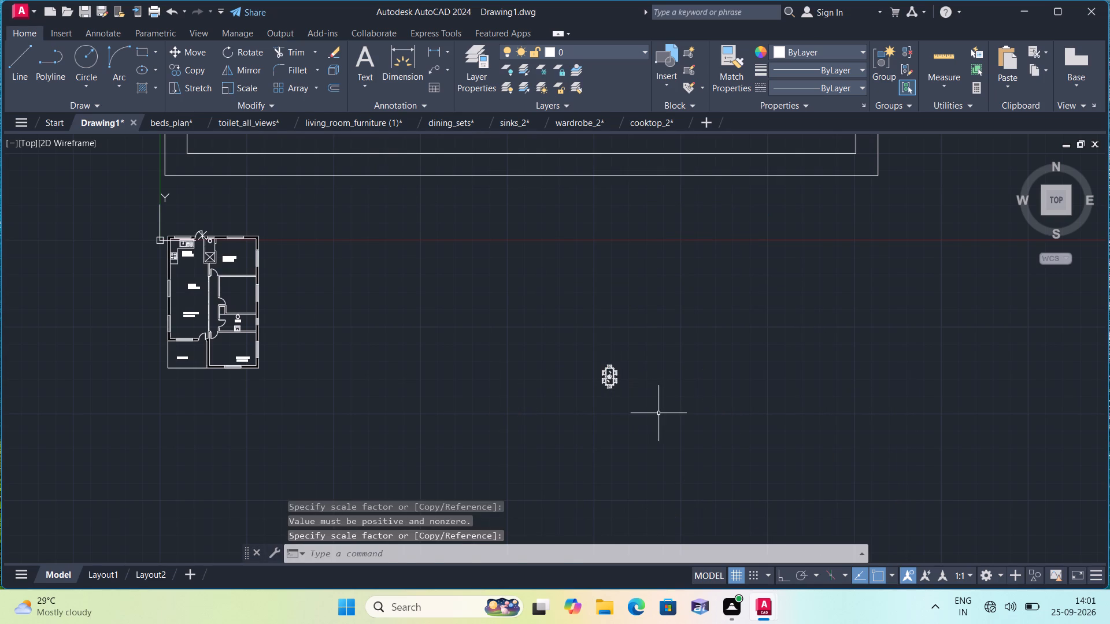
{"action": "left_click", "coordinate": [564, 322]}
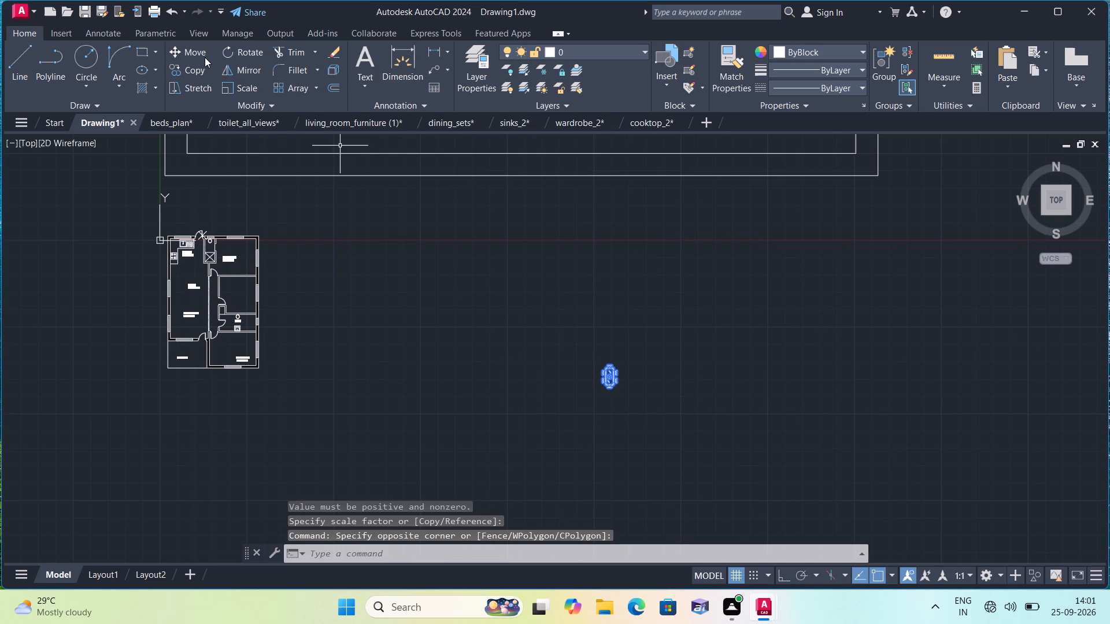
{"action": "left_click", "coordinate": [199, 54]}
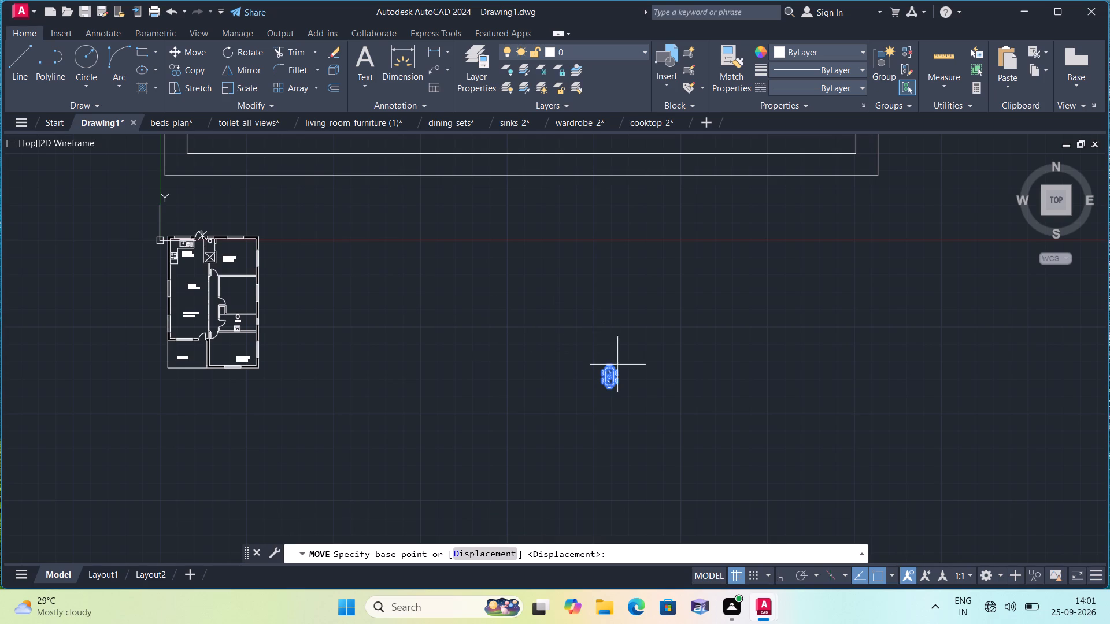
{"action": "left_click", "coordinate": [607, 374]}
{"action": "middle_click_drag", "start_coordinate": [479, 390], "coordinate": [580, 479]}
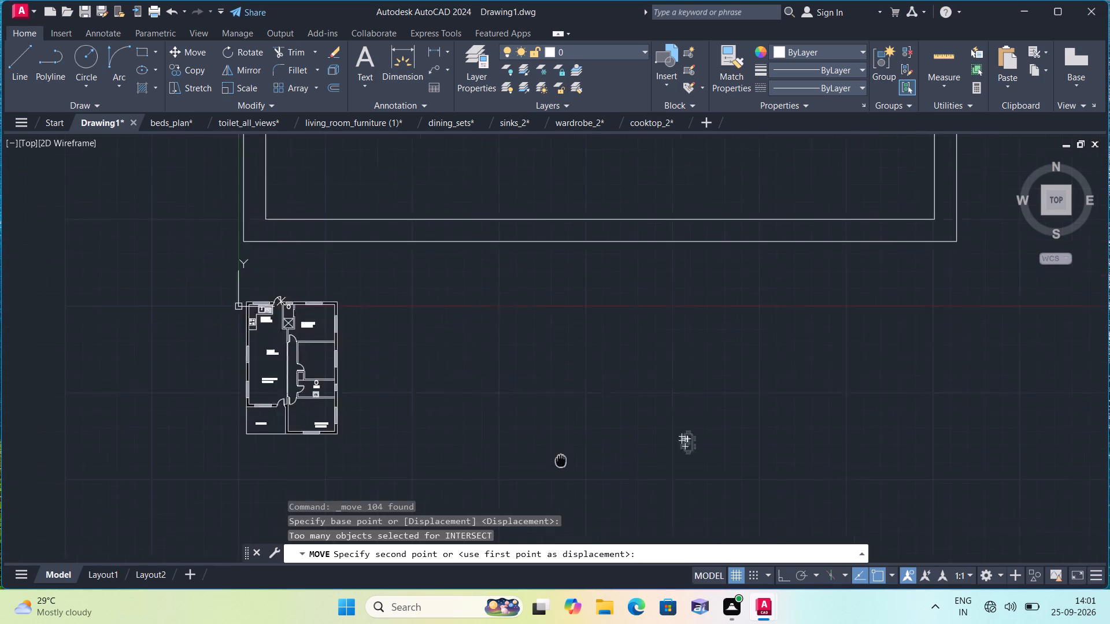
{"action": "scroll", "coordinate": [314, 386], "scroll_direction": "up", "scroll_amount": 3}
{"action": "middle_click_drag", "start_coordinate": [214, 388], "coordinate": [249, 398]}
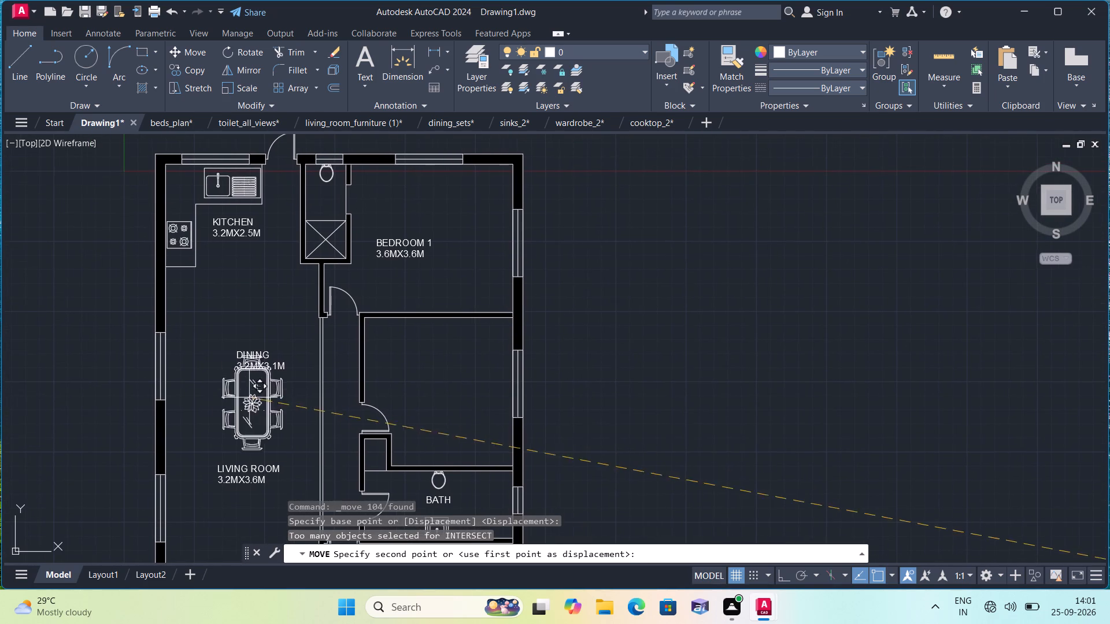
{"action": "left_click", "coordinate": [196, 359]}
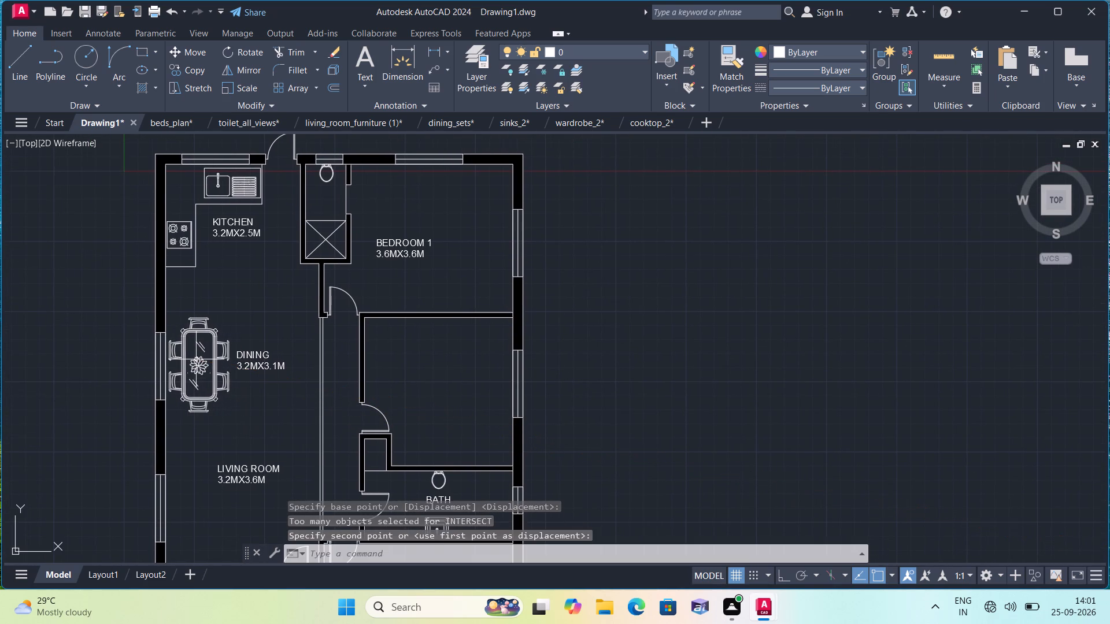
Scale the whole sofa set down freehand to roughly the floor plan's height, about a point near the top of the sofa's back.
{"action": "scroll", "coordinate": [326, 472], "scroll_direction": "down", "scroll_amount": 1}
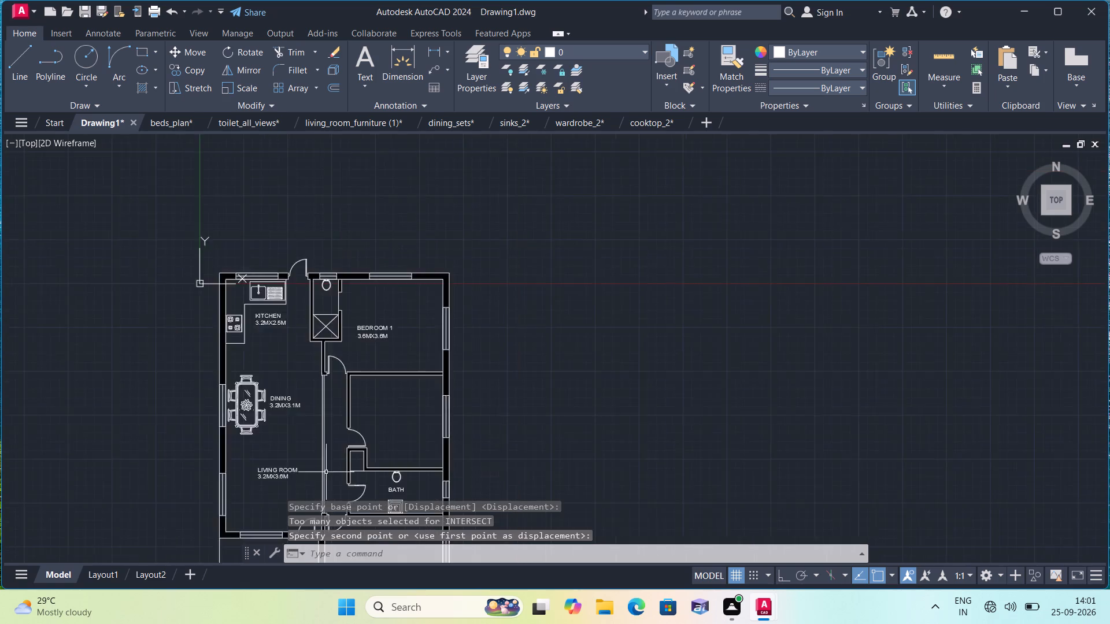
{"action": "scroll", "coordinate": [326, 472], "scroll_direction": "down", "scroll_amount": 1}
{"action": "middle_click_drag", "start_coordinate": [314, 471], "coordinate": [353, 447]}
{"action": "scroll", "coordinate": [314, 471], "scroll_direction": "down", "scroll_amount": 1}
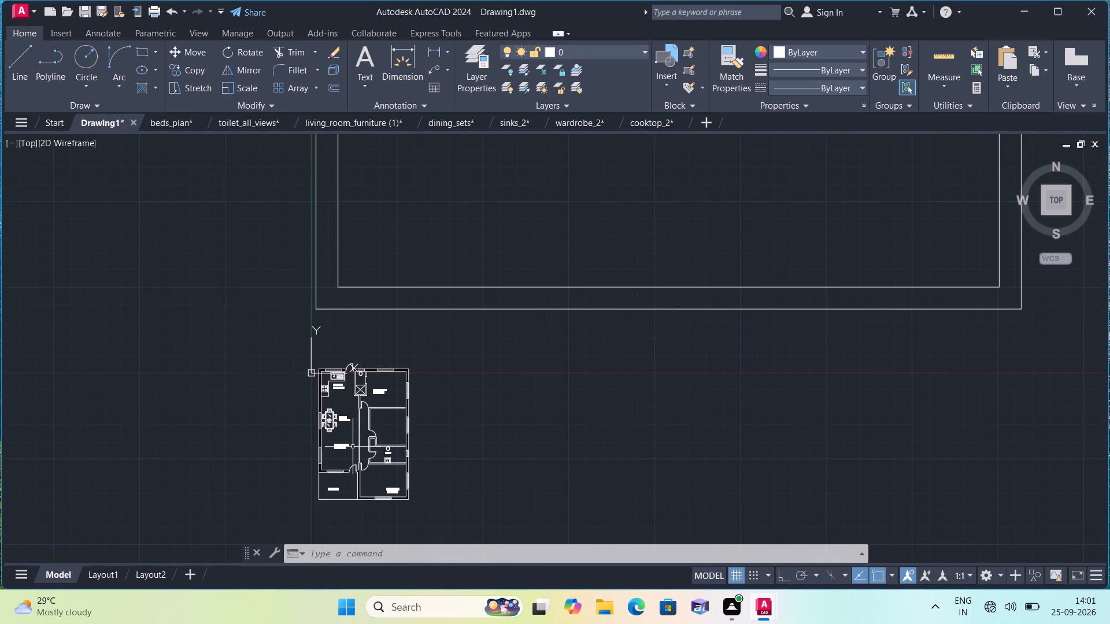
{"action": "scroll", "coordinate": [428, 445], "scroll_direction": "down", "scroll_amount": 1}
{"action": "middle_click_drag", "start_coordinate": [531, 446], "coordinate": [524, 448]}
{"action": "scroll", "coordinate": [531, 446], "scroll_direction": "down", "scroll_amount": 1}
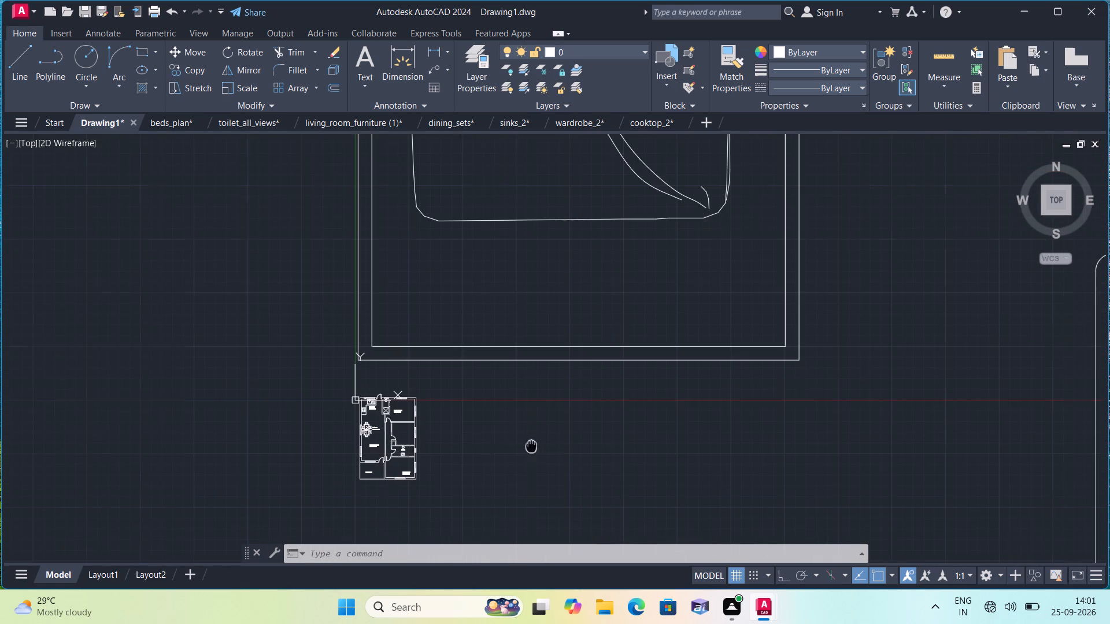
{"action": "middle_click_drag", "start_coordinate": [524, 448], "coordinate": [332, 497]}
{"action": "middle_click_drag", "start_coordinate": [512, 454], "coordinate": [484, 304]}
{"action": "scroll", "coordinate": [505, 448], "scroll_direction": "down", "scroll_amount": 1}
{"action": "left_click_drag", "start_coordinate": [729, 483], "coordinate": [695, 430]}
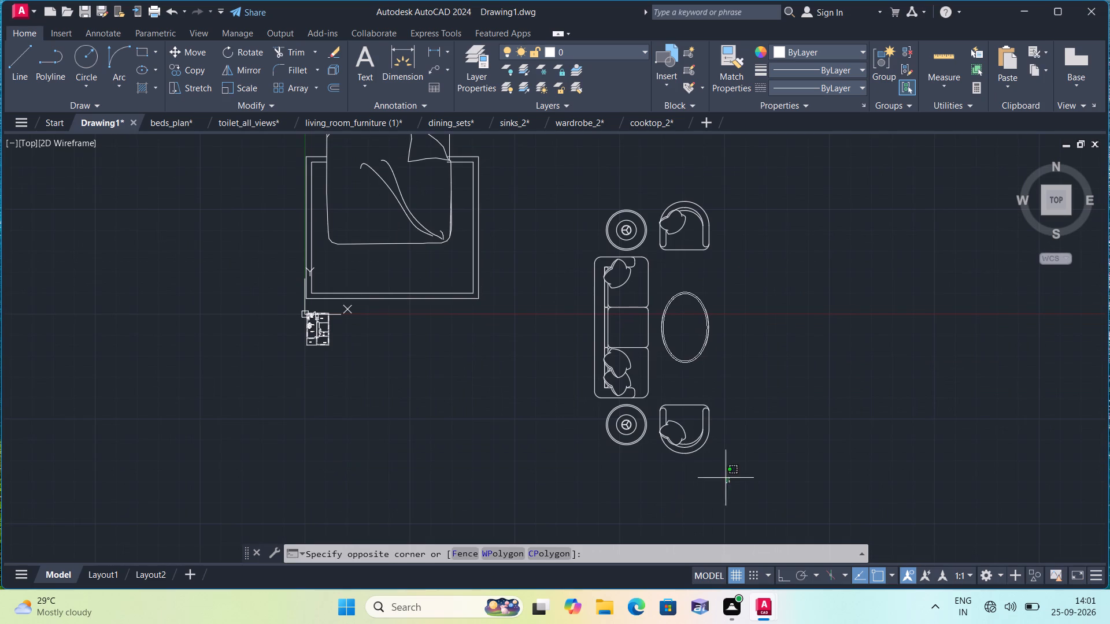
{"action": "left_click", "coordinate": [579, 171]}
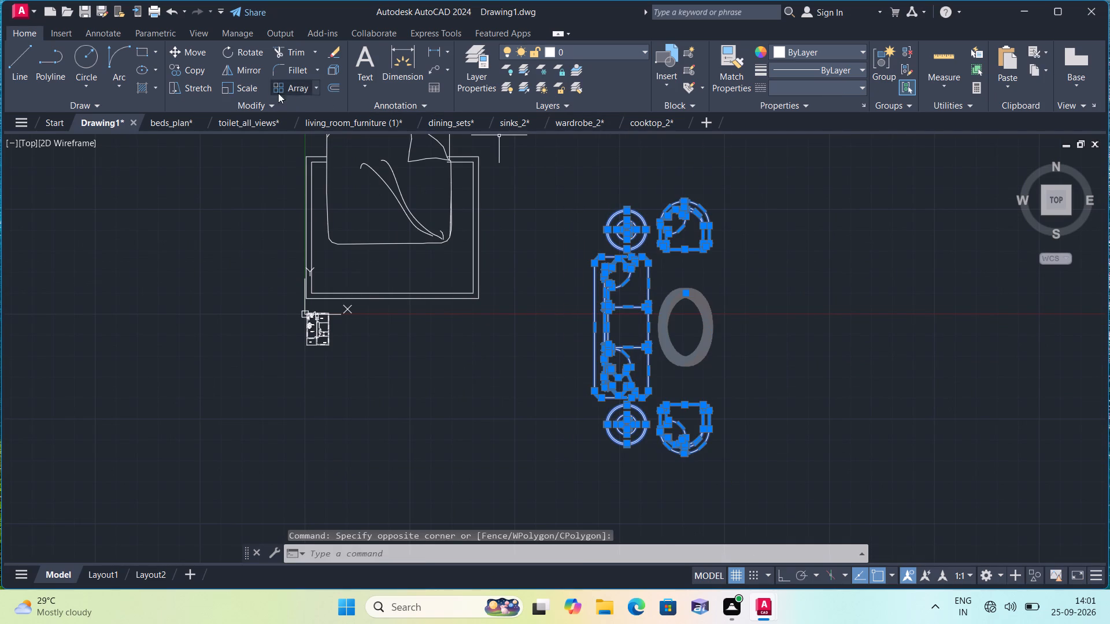
{"action": "left_click_drag", "start_coordinate": [244, 88], "coordinate": [246, 94]}
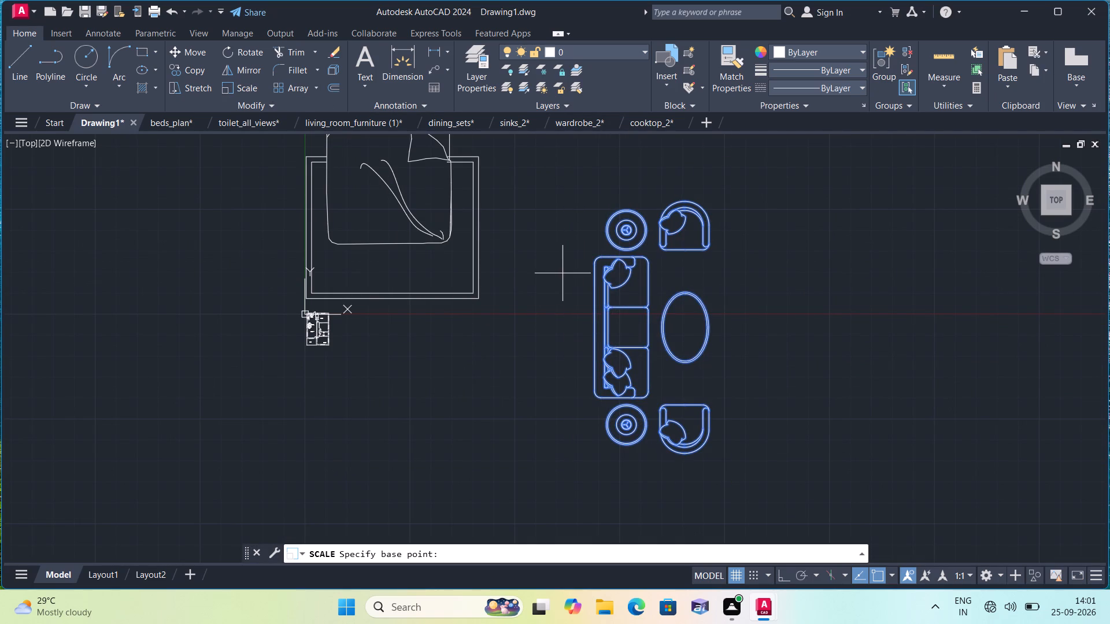
{"action": "left_click", "coordinate": [605, 281]}
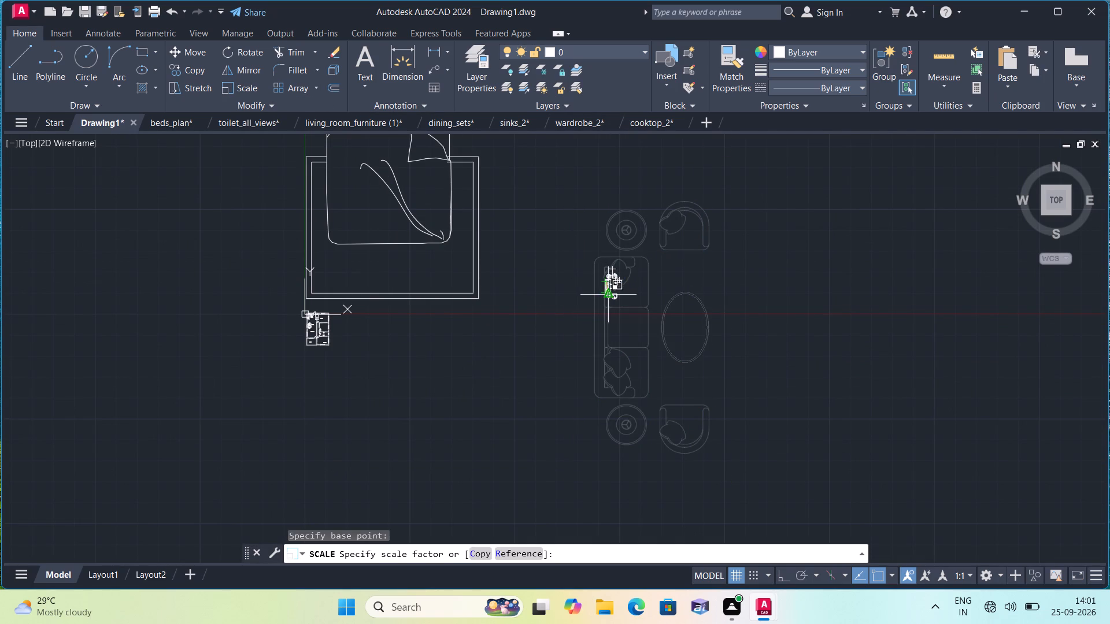
{"action": "left_click", "coordinate": [607, 290]}
Move the shrunken sofa set to the open space west of the Dining and Living Room.
{"action": "left_click_drag", "start_coordinate": [570, 248], "coordinate": [595, 266]}
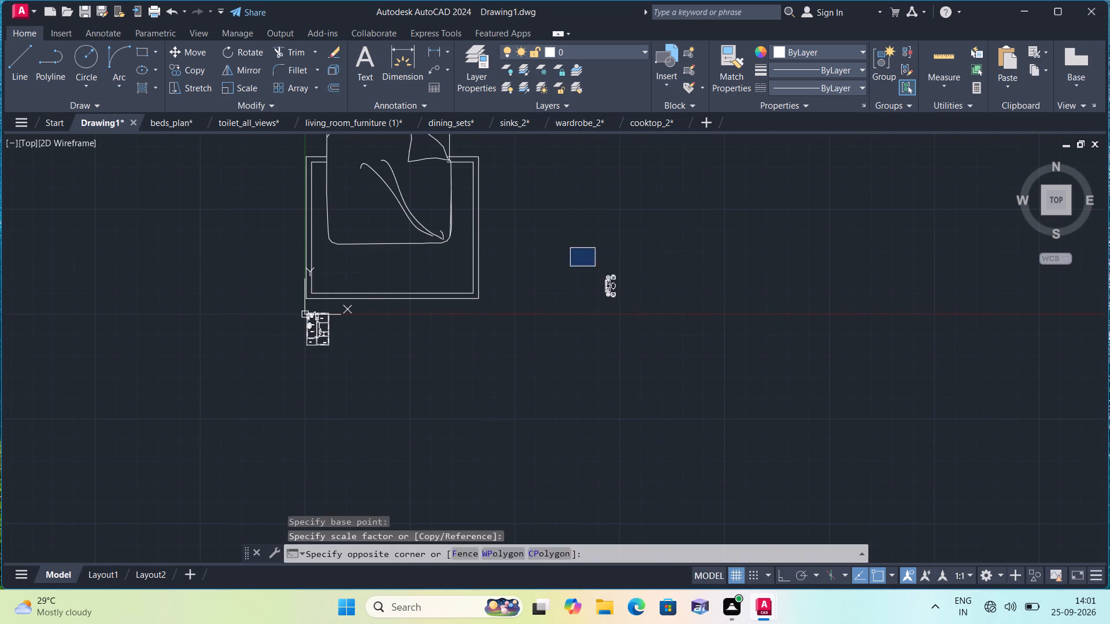
{"action": "left_click", "coordinate": [652, 314]}
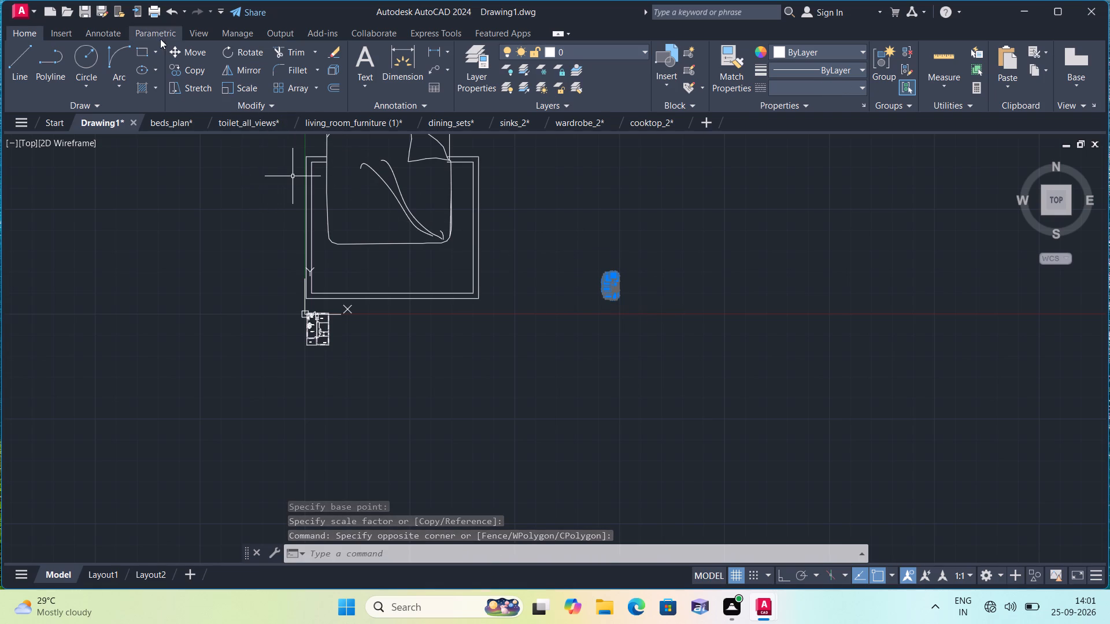
{"action": "left_click", "coordinate": [188, 52]}
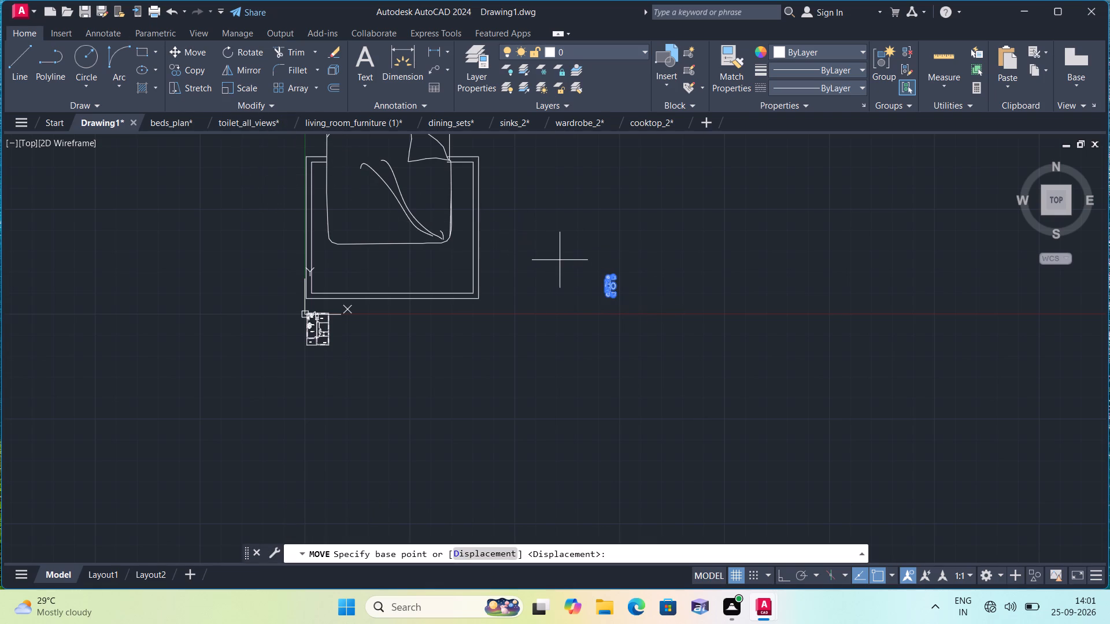
{"action": "left_click", "coordinate": [611, 285]}
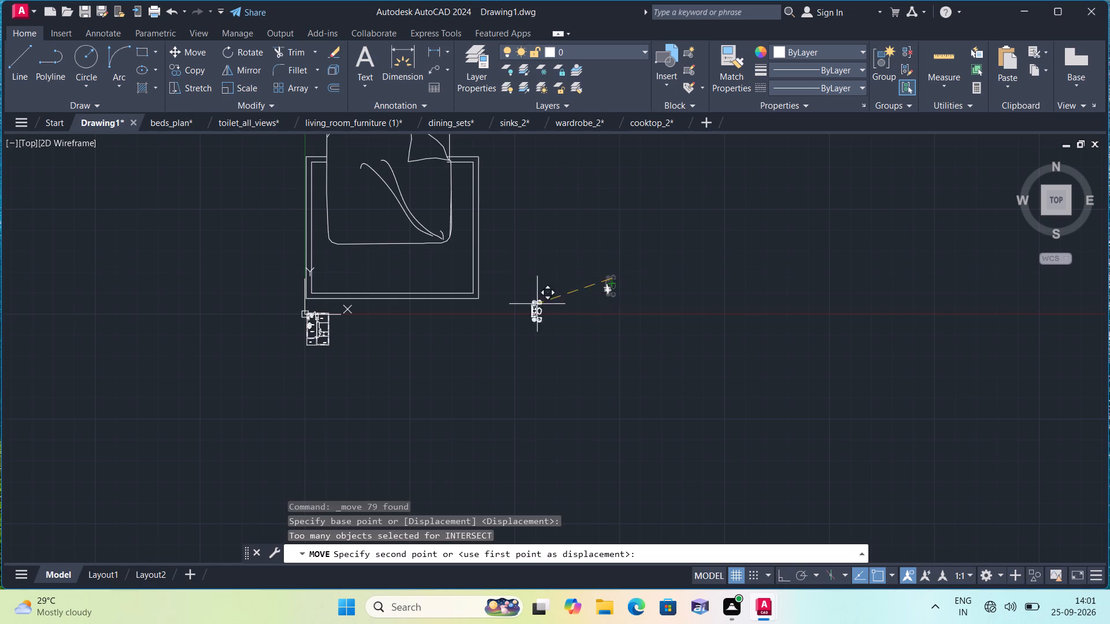
{"action": "scroll", "coordinate": [283, 343], "scroll_direction": "up", "scroll_amount": 6}
{"action": "middle_click_drag", "start_coordinate": [341, 289], "coordinate": [176, 357]}
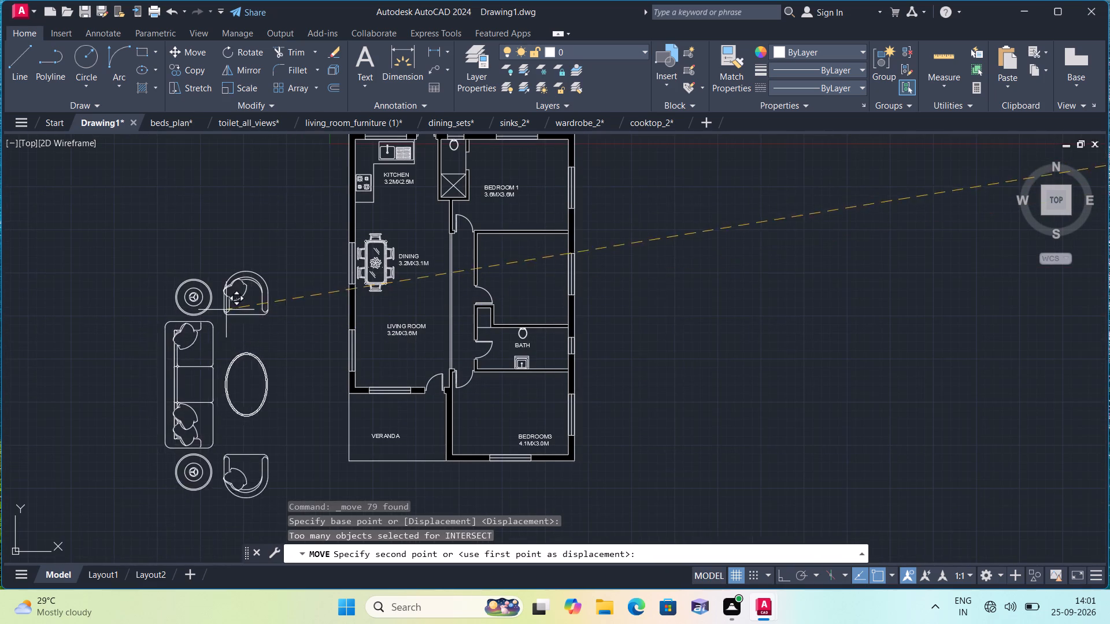
{"action": "left_click", "coordinate": [194, 257]}
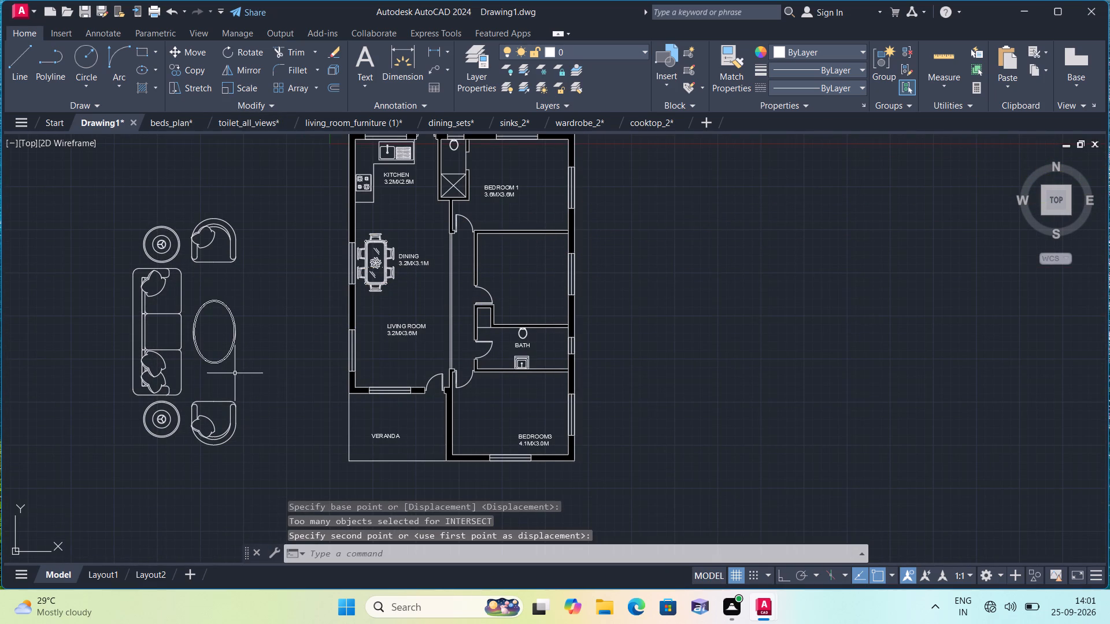
Scale the sofa set down again freehand, about a point near the oval table's upper-right edge, to fit the Living Room.
{"action": "left_click_drag", "start_coordinate": [253, 481], "coordinate": [204, 401]}
{"action": "left_click", "coordinate": [125, 213]}
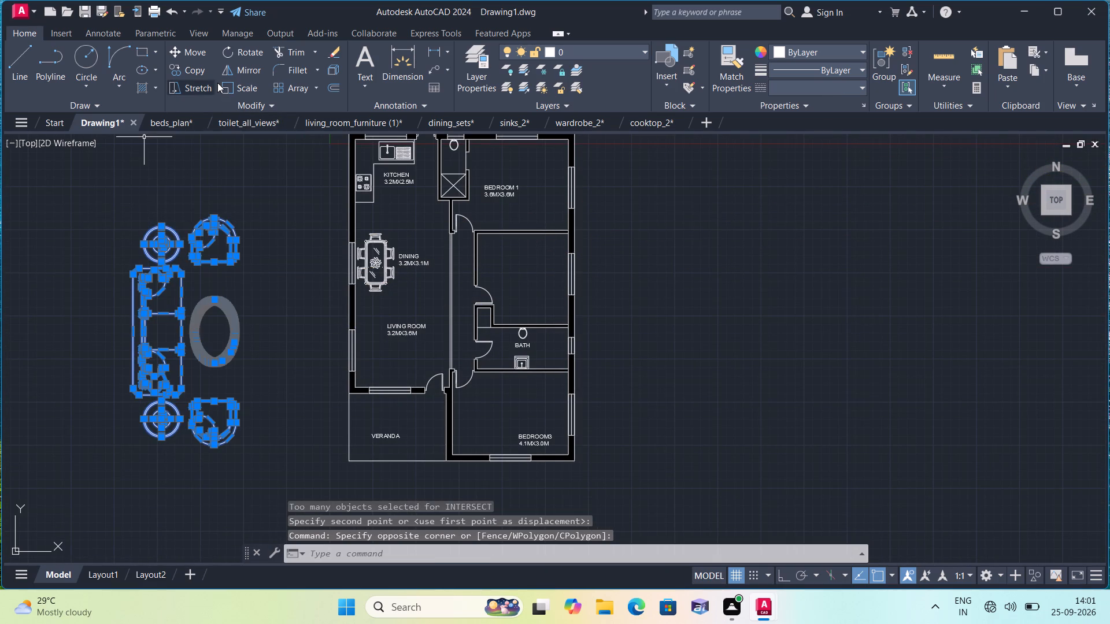
{"action": "left_click", "coordinate": [239, 90]}
{"action": "left_click", "coordinate": [238, 305]}
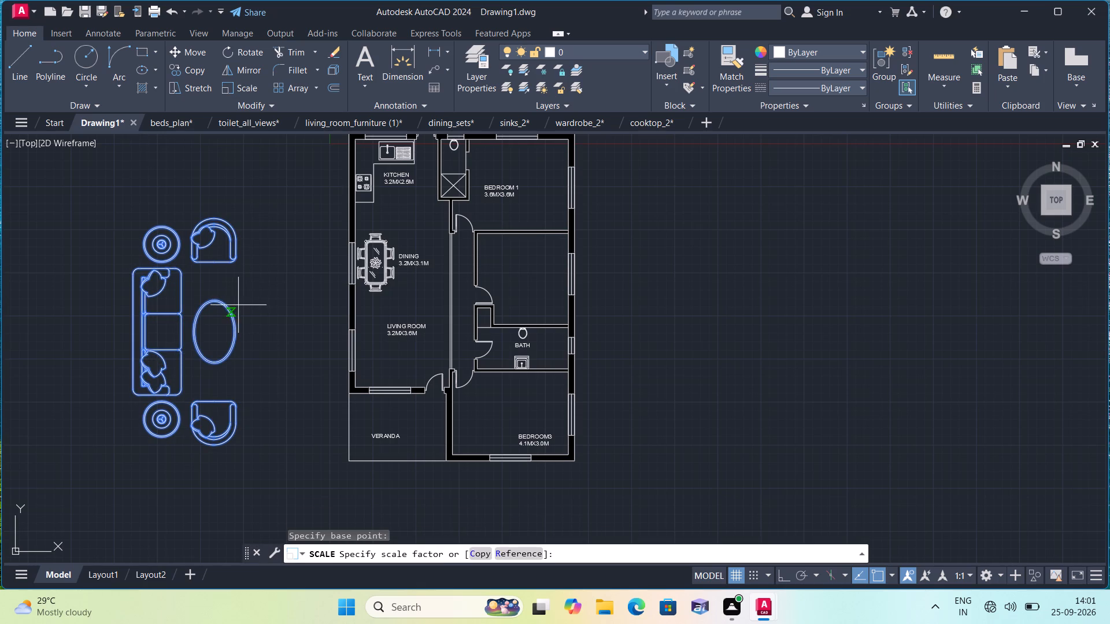
{"action": "left_click", "coordinate": [247, 307]}
Move the sofa set into the Living Room's lower-left area, beside the west wall window and below the room label.
{"action": "left_click", "coordinate": [249, 366]}
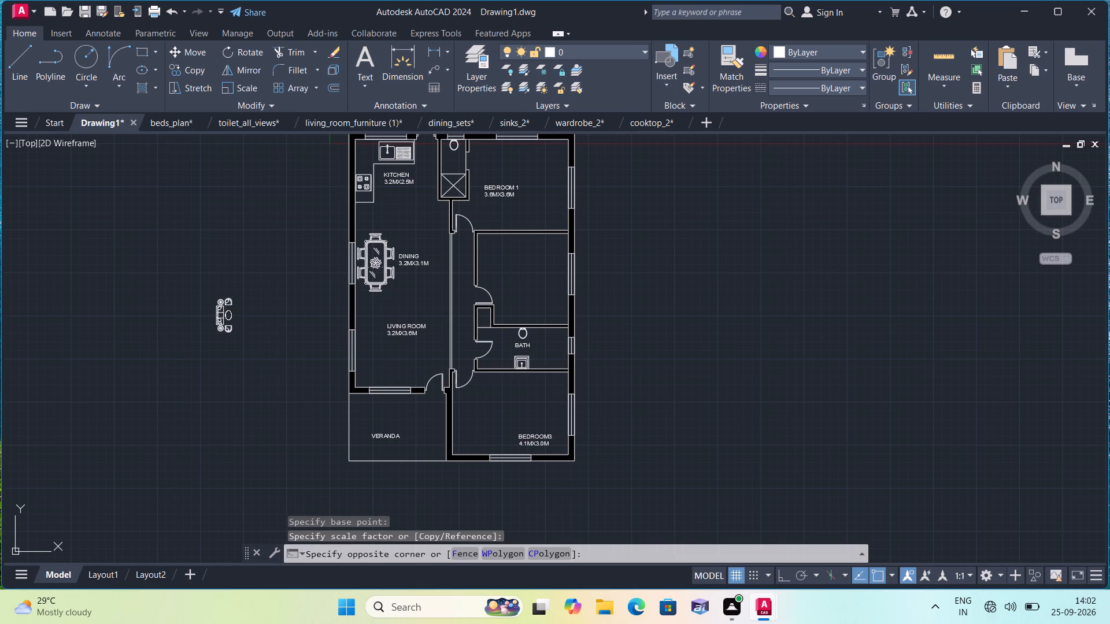
{"action": "left_click", "coordinate": [195, 278]}
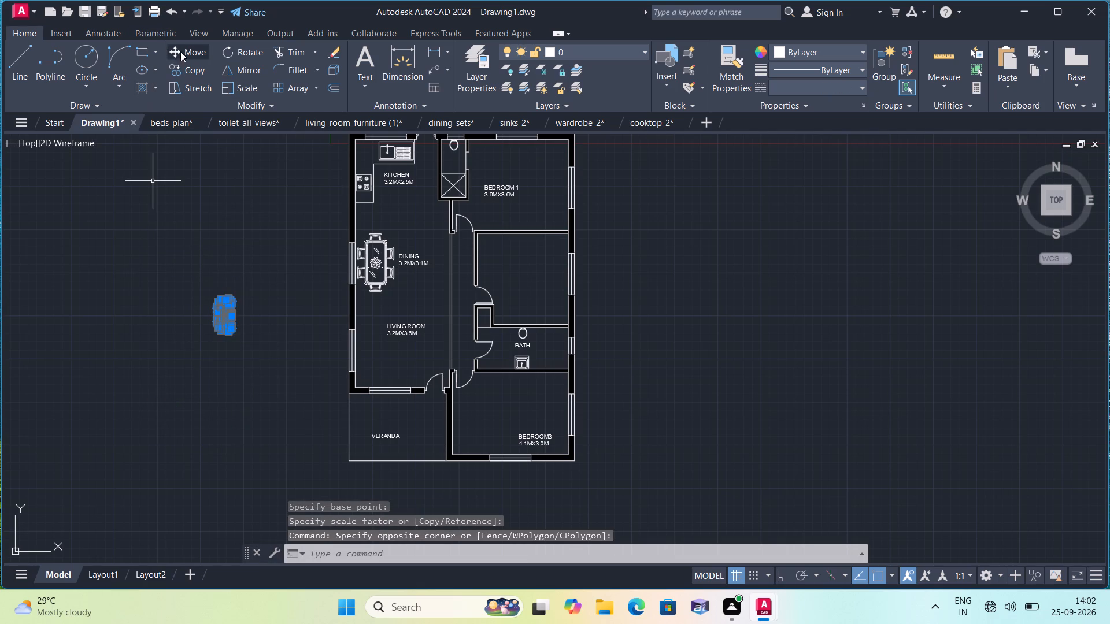
{"action": "left_click", "coordinate": [180, 51]}
{"action": "left_click", "coordinate": [230, 324]}
{"action": "scroll", "coordinate": [385, 378], "scroll_direction": "up", "scroll_amount": 2}
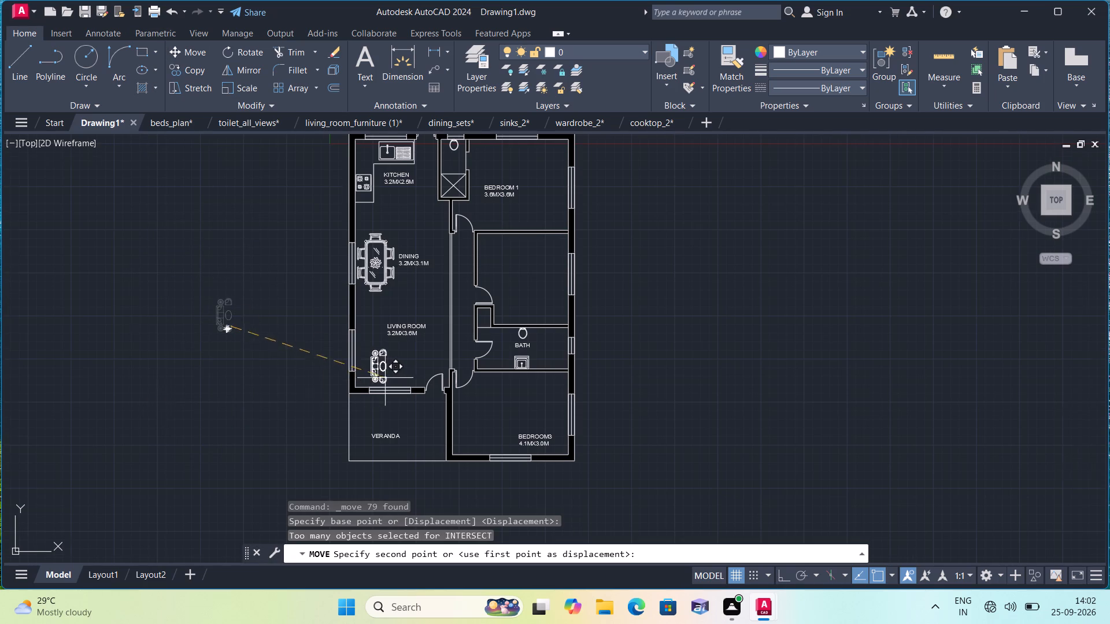
{"action": "scroll", "coordinate": [385, 378], "scroll_direction": "up", "scroll_amount": 2}
{"action": "left_click", "coordinate": [359, 355]}
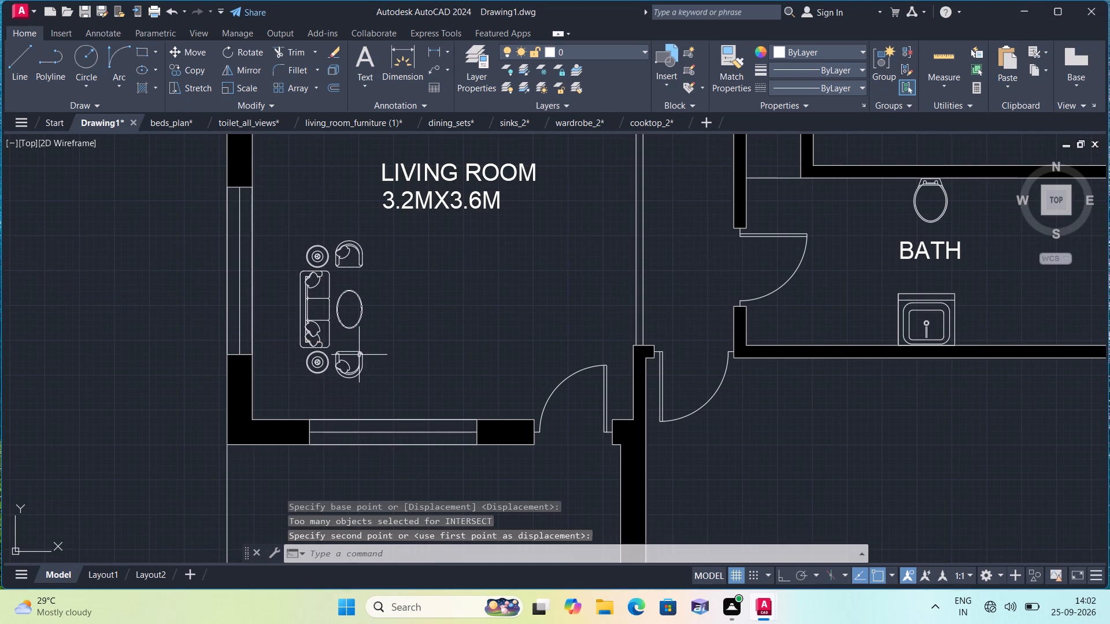
Scale the sofa set up freehand about a point on the sofa's front edge, so it fills more of the Living Room's lower-left area.
{"action": "left_click", "coordinate": [401, 388]}
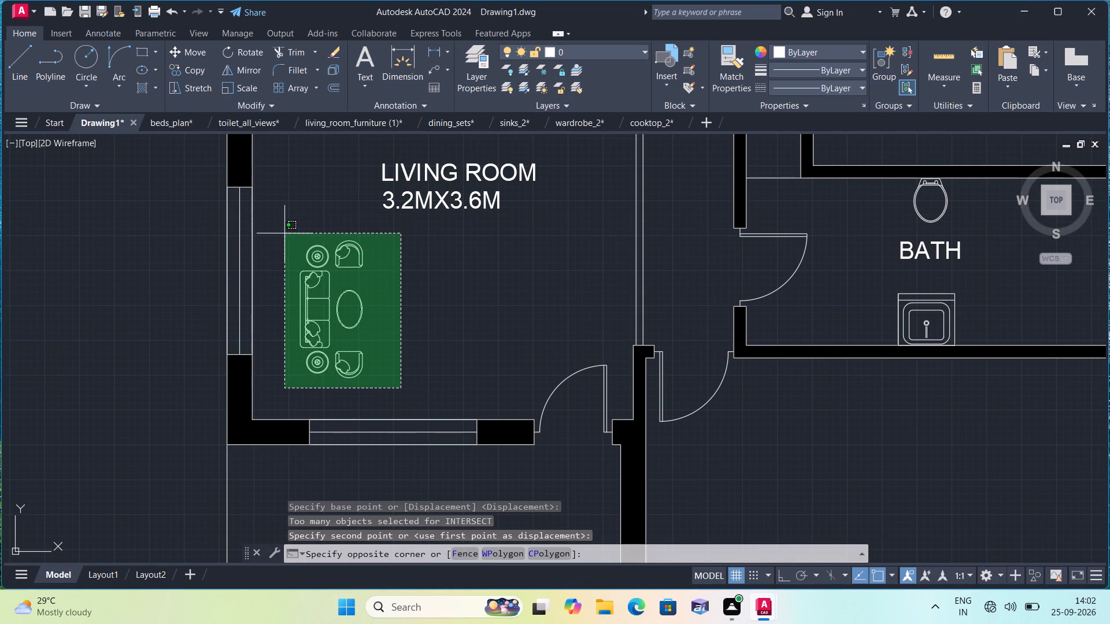
{"action": "left_click", "coordinate": [284, 233]}
{"action": "left_click", "coordinate": [246, 83]}
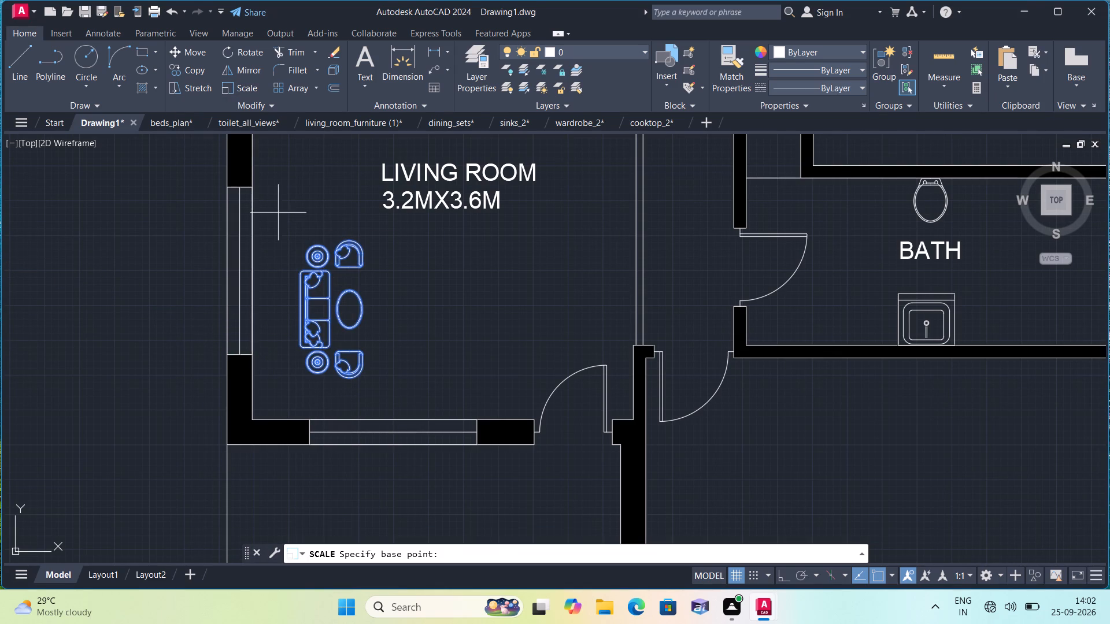
{"action": "left_click", "coordinate": [328, 320]}
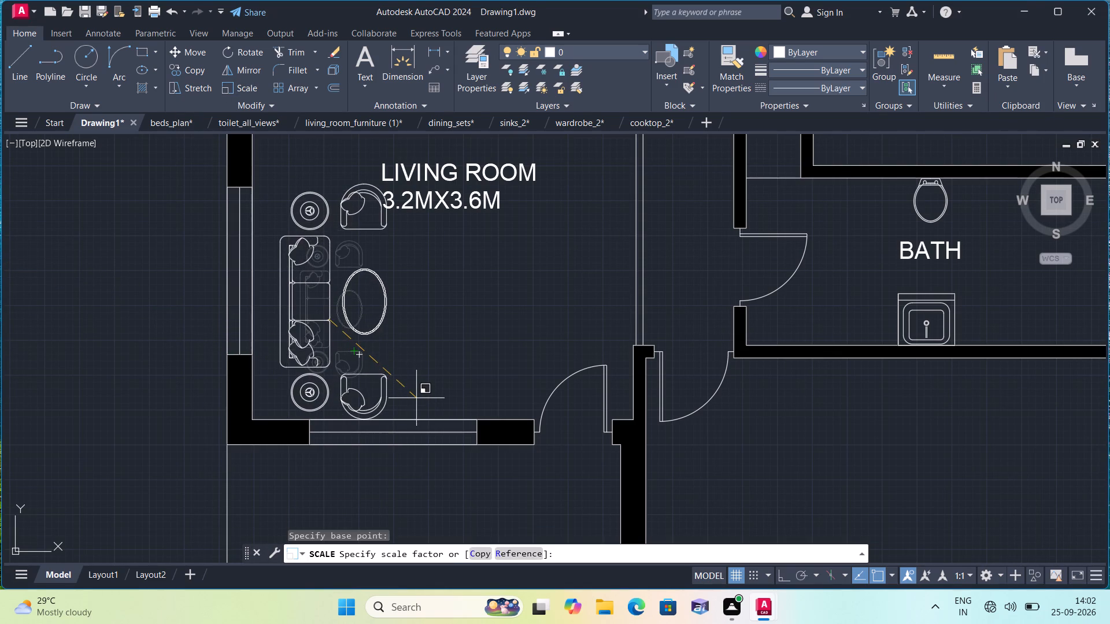
{"action": "left_click", "coordinate": [412, 393]}
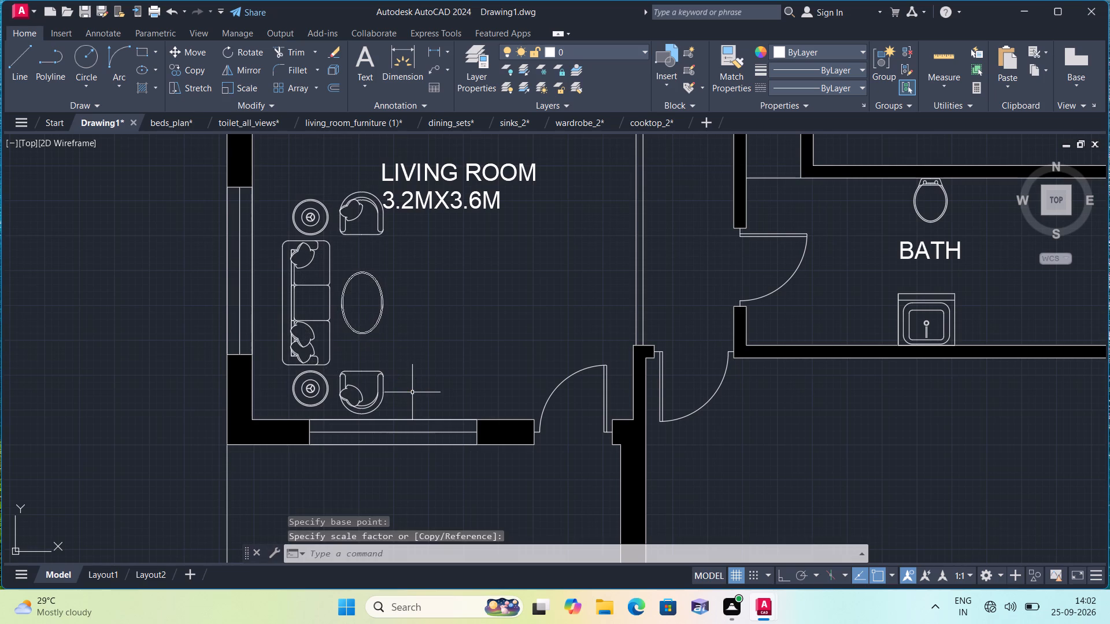
Move the Living Room label down and right, clear of the armchair, to sit just east of the oval table.
{"action": "scroll", "coordinate": [419, 236], "scroll_direction": "down", "scroll_amount": 1}
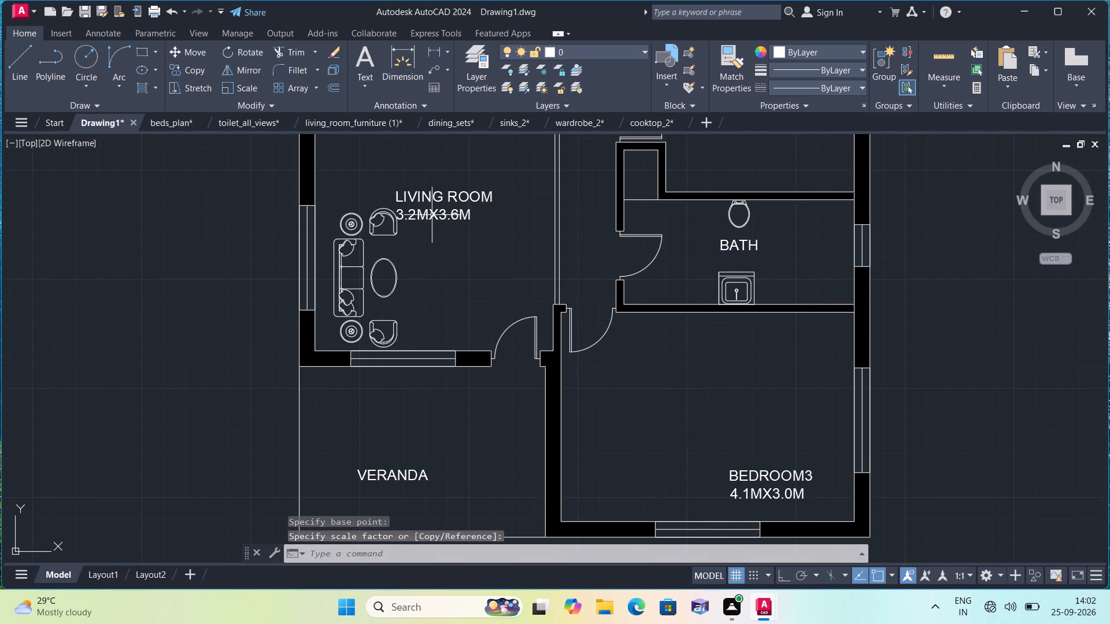
{"action": "middle_click", "coordinate": [432, 215]}
{"action": "left_click", "coordinate": [432, 214]}
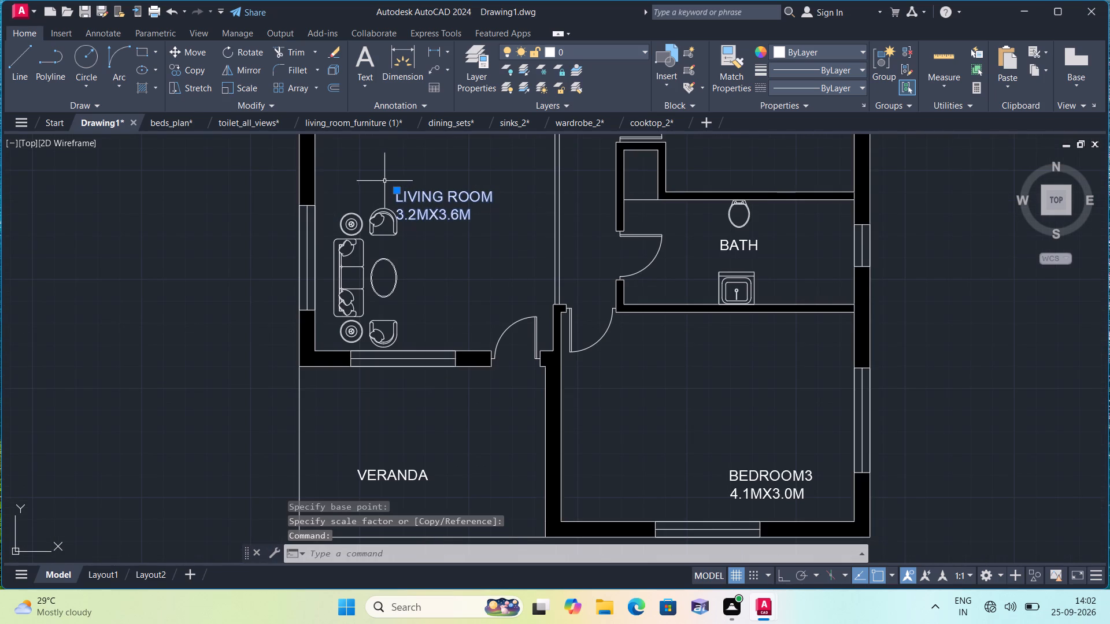
{"action": "left_click", "coordinate": [401, 187]}
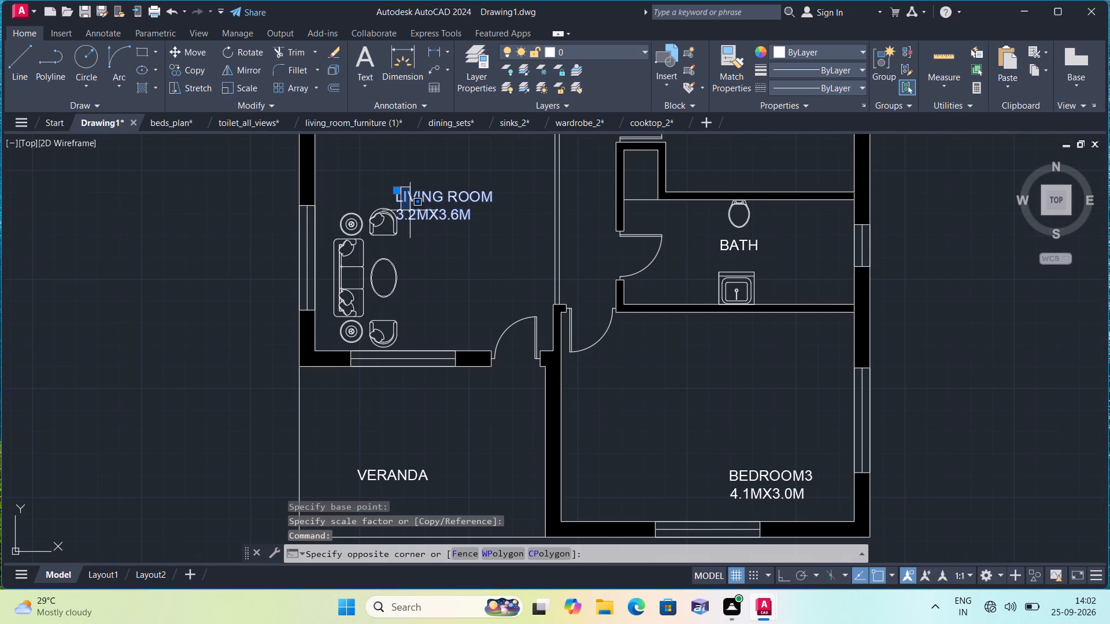
{"action": "left_click", "coordinate": [399, 174]}
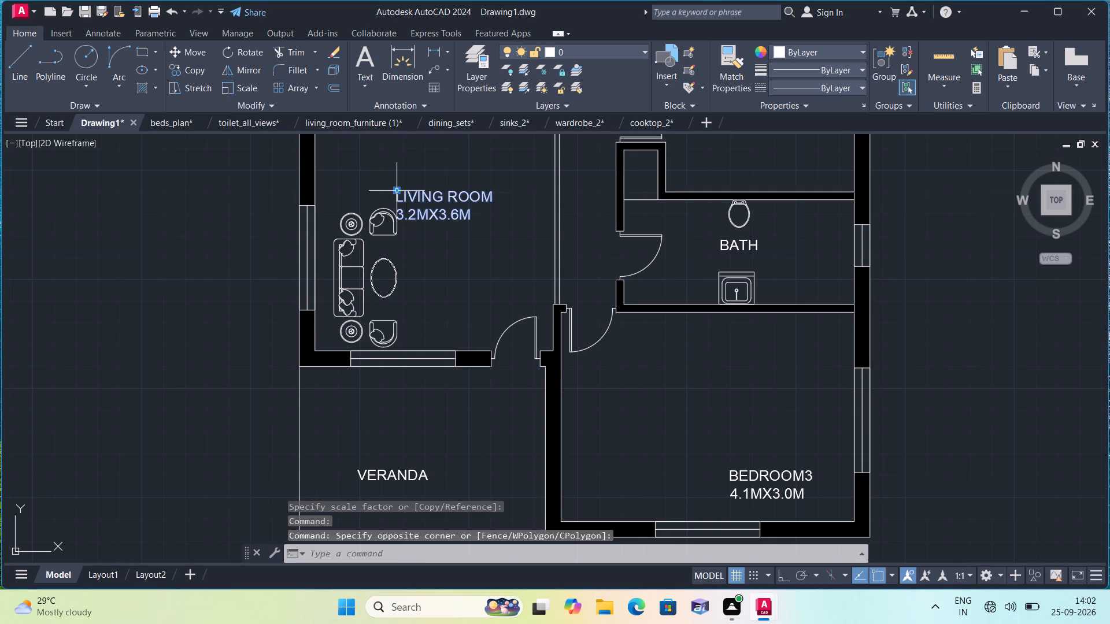
{"action": "left_click", "coordinate": [397, 188]}
{"action": "scroll", "coordinate": [441, 274], "scroll_direction": "up", "scroll_amount": 2}
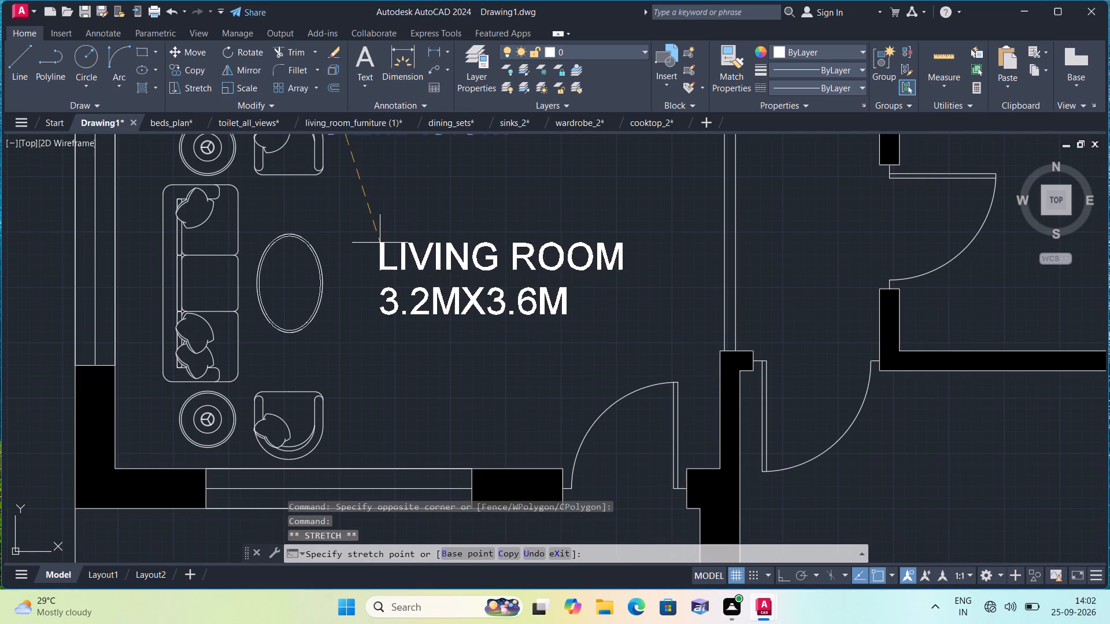
{"action": "left_click", "coordinate": [358, 227]}
{"action": "scroll", "coordinate": [358, 227], "scroll_direction": "down", "scroll_amount": 4}
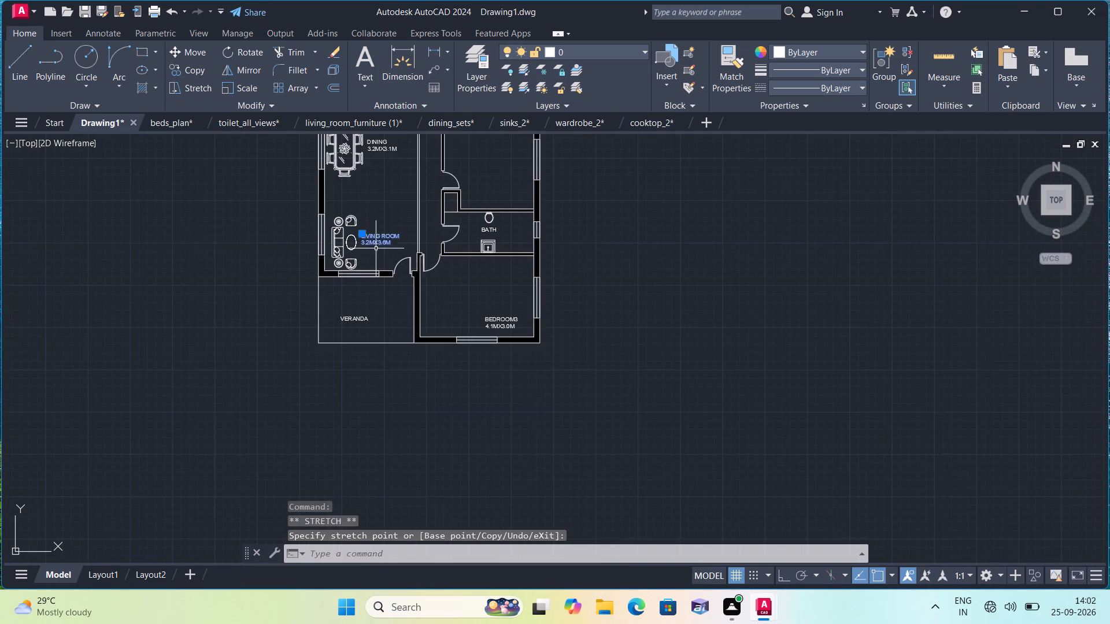
{"action": "middle_click_drag", "start_coordinate": [391, 268], "coordinate": [498, 444]}
{"action": "scroll", "coordinate": [501, 445], "scroll_direction": "down", "scroll_amount": 1}
{"action": "scroll", "coordinate": [533, 404], "scroll_direction": "up", "scroll_amount": 2}
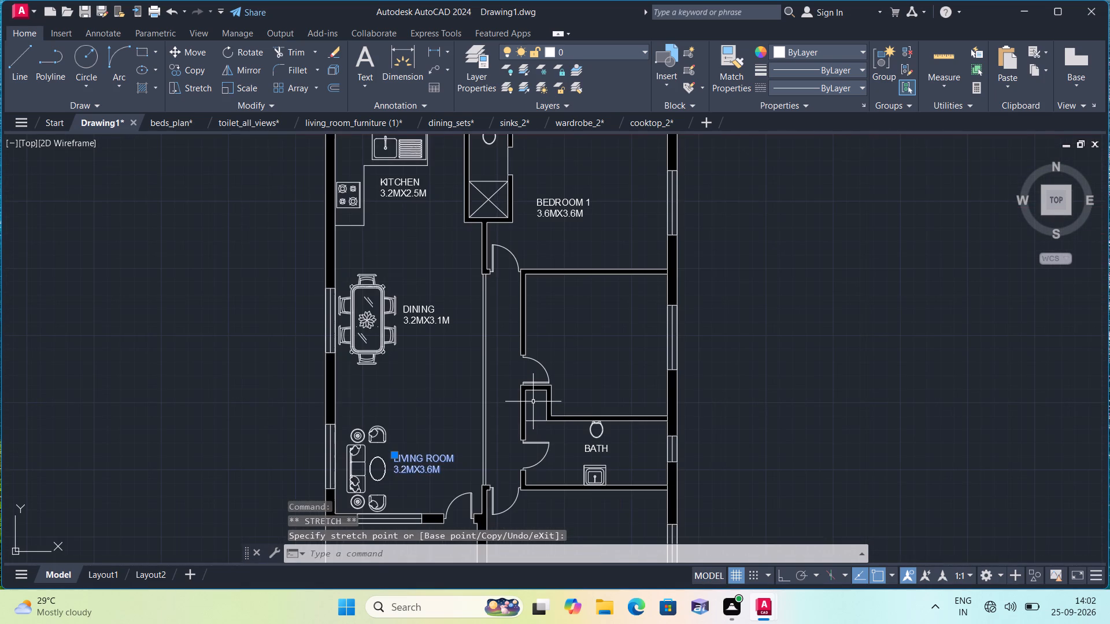
{"action": "key", "text": "Escape"}
Scale the horizontal wardrobe west of the bed down freehand about a point near its centre, to roughly the floor plan's scale.
{"action": "scroll", "coordinate": [473, 384], "scroll_direction": "down", "scroll_amount": 4}
{"action": "scroll", "coordinate": [381, 339], "scroll_direction": "down", "scroll_amount": 2}
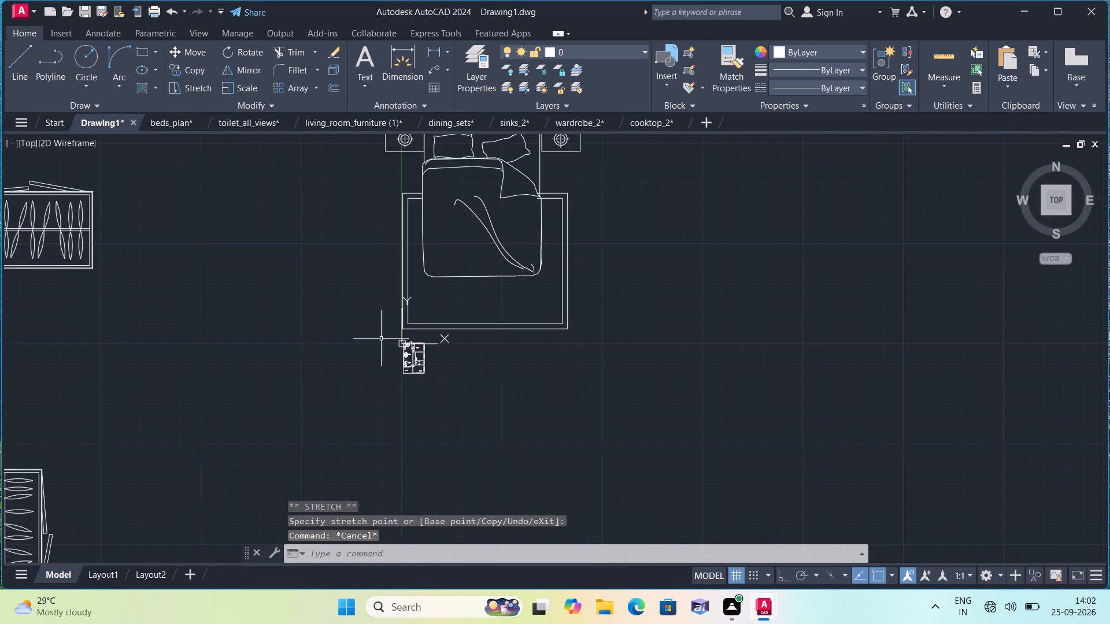
{"action": "scroll", "coordinate": [275, 340], "scroll_direction": "down", "scroll_amount": 1}
{"action": "middle_click_drag", "start_coordinate": [283, 351], "coordinate": [378, 421]}
{"action": "left_click", "coordinate": [311, 404]}
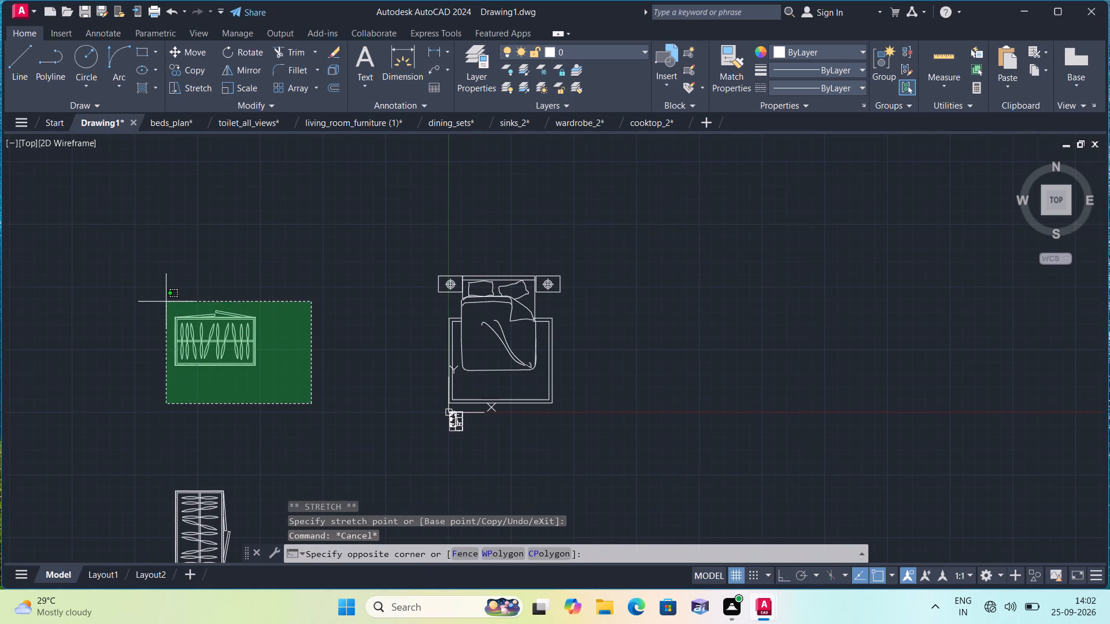
{"action": "left_click", "coordinate": [166, 302]}
{"action": "left_click", "coordinate": [251, 83]}
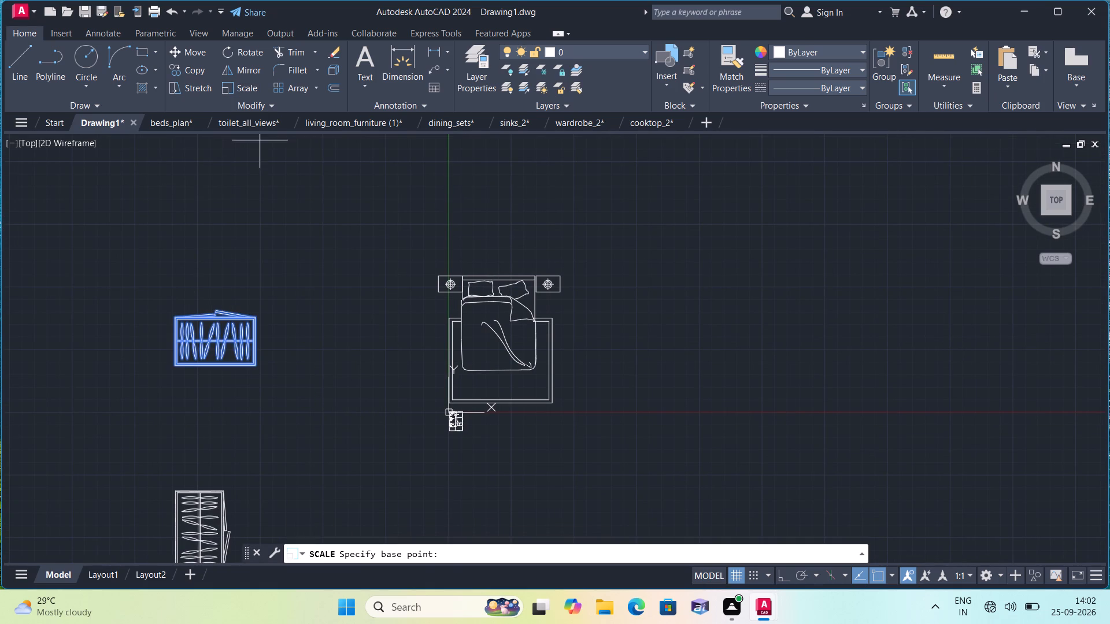
{"action": "left_click", "coordinate": [215, 346]}
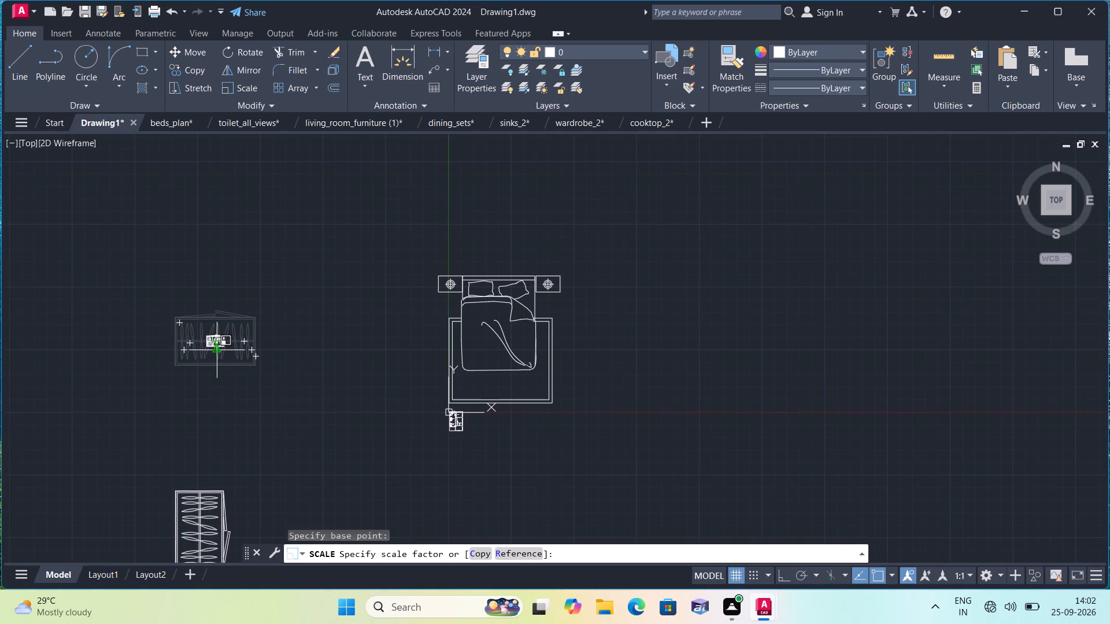
{"action": "left_click", "coordinate": [216, 345]}
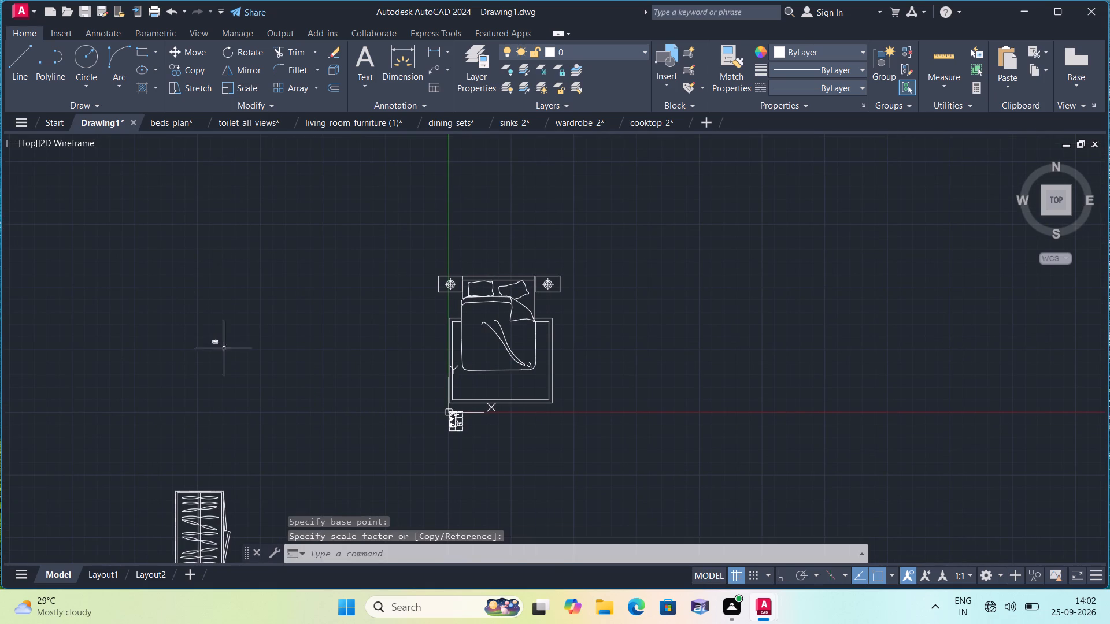
Move the shrunken wardrobe to the open space east of the floor plan, level with the Dining area.
{"action": "left_click_drag", "start_coordinate": [241, 360], "coordinate": [237, 355]}
{"action": "left_click", "coordinate": [176, 305]}
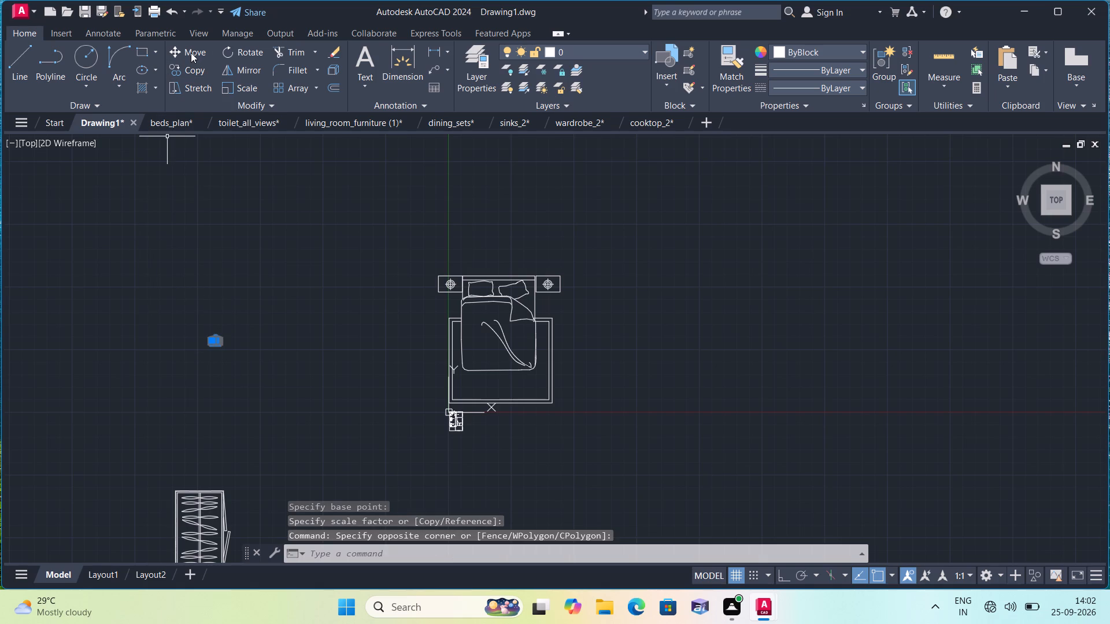
{"action": "left_click", "coordinate": [191, 53]}
{"action": "left_click", "coordinate": [213, 344]}
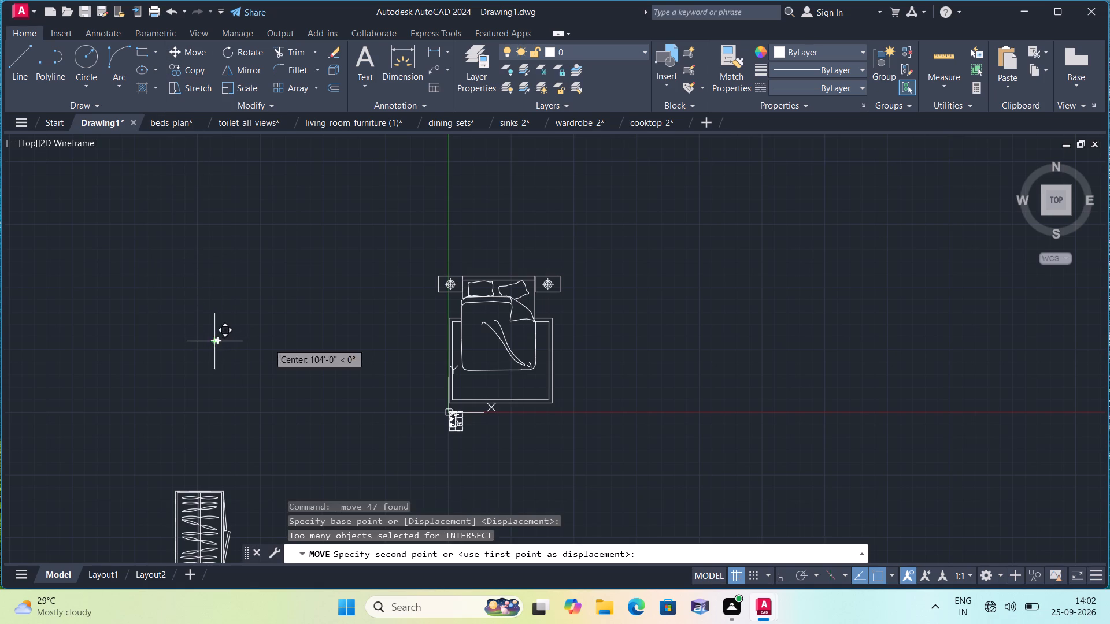
{"action": "scroll", "coordinate": [406, 402], "scroll_direction": "up", "scroll_amount": 6}
{"action": "scroll", "coordinate": [575, 458], "scroll_direction": "up", "scroll_amount": 1}
{"action": "middle_click_drag", "start_coordinate": [575, 458], "coordinate": [570, 457]}
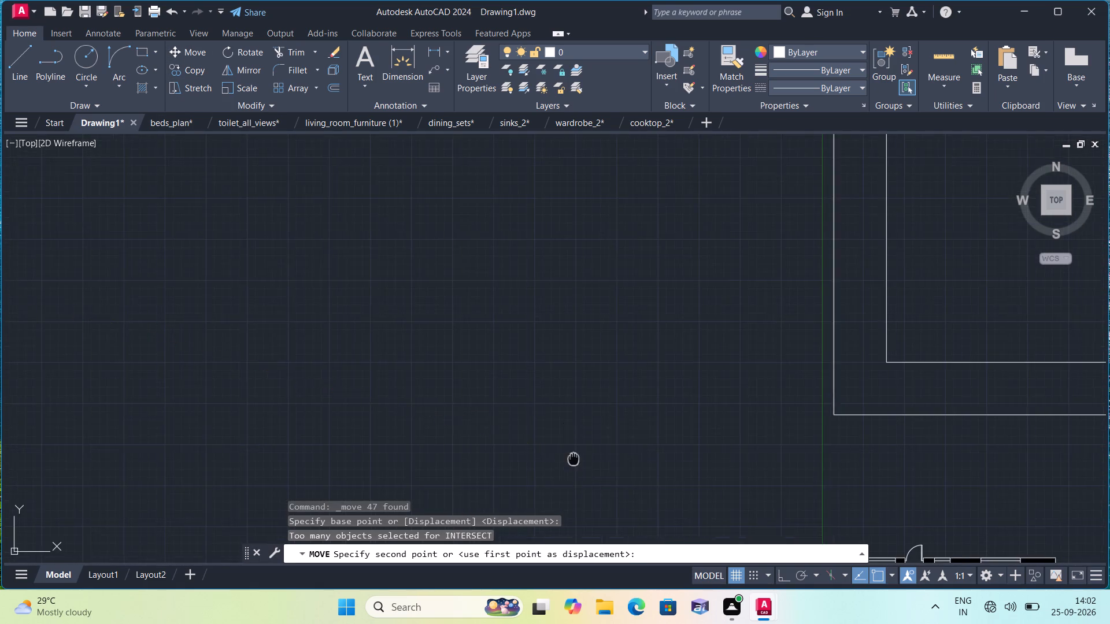
{"action": "middle_click_drag", "start_coordinate": [570, 457], "coordinate": [269, 249]}
{"action": "middle_click_drag", "start_coordinate": [484, 434], "coordinate": [367, 369]}
{"action": "middle_click_drag", "start_coordinate": [695, 413], "coordinate": [689, 408]}
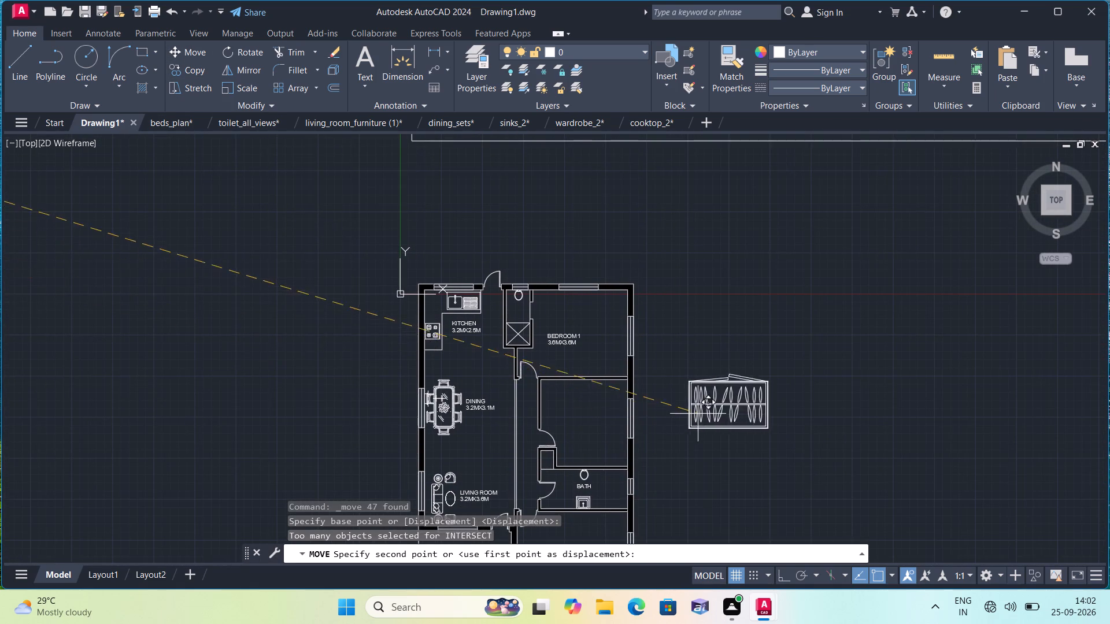
{"action": "middle_click_drag", "start_coordinate": [689, 408], "coordinate": [410, 374]}
{"action": "left_click", "coordinate": [501, 360]}
Scale the wardrobe down again freehand about a point near its centre, to fit a bedroom.
{"action": "left_click_drag", "start_coordinate": [606, 415], "coordinate": [581, 370]}
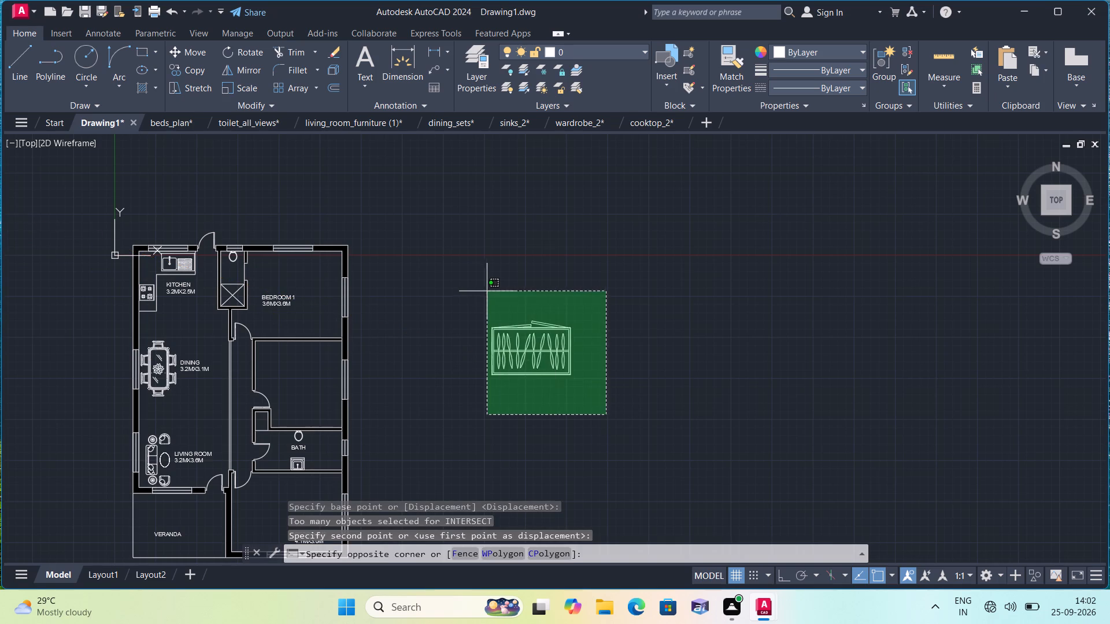
{"action": "left_click", "coordinate": [484, 290]}
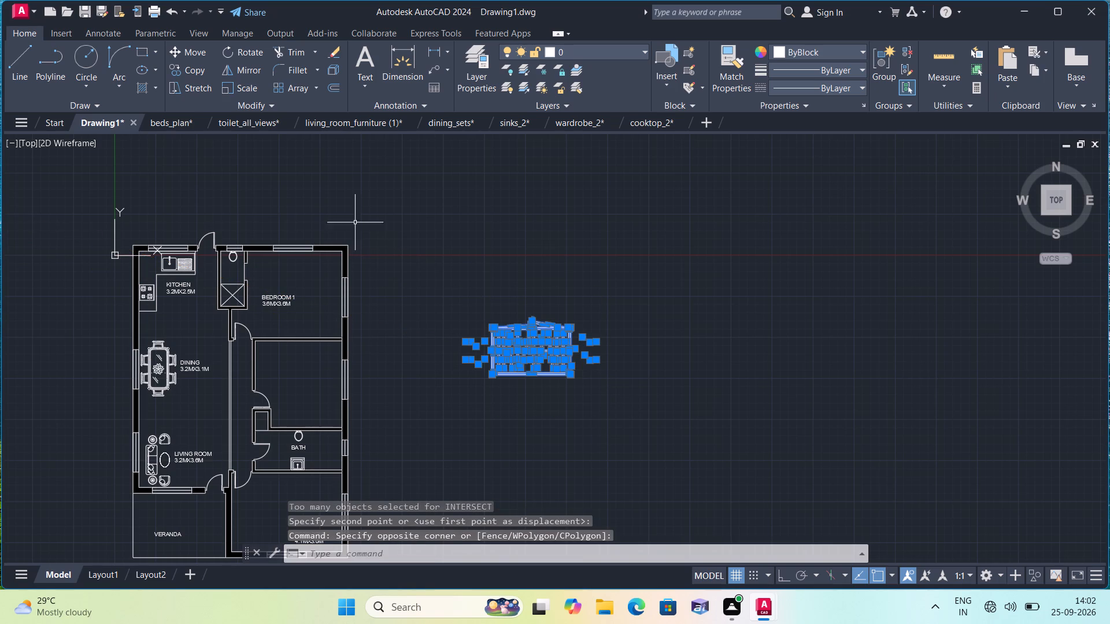
{"action": "left_click", "coordinate": [252, 92]}
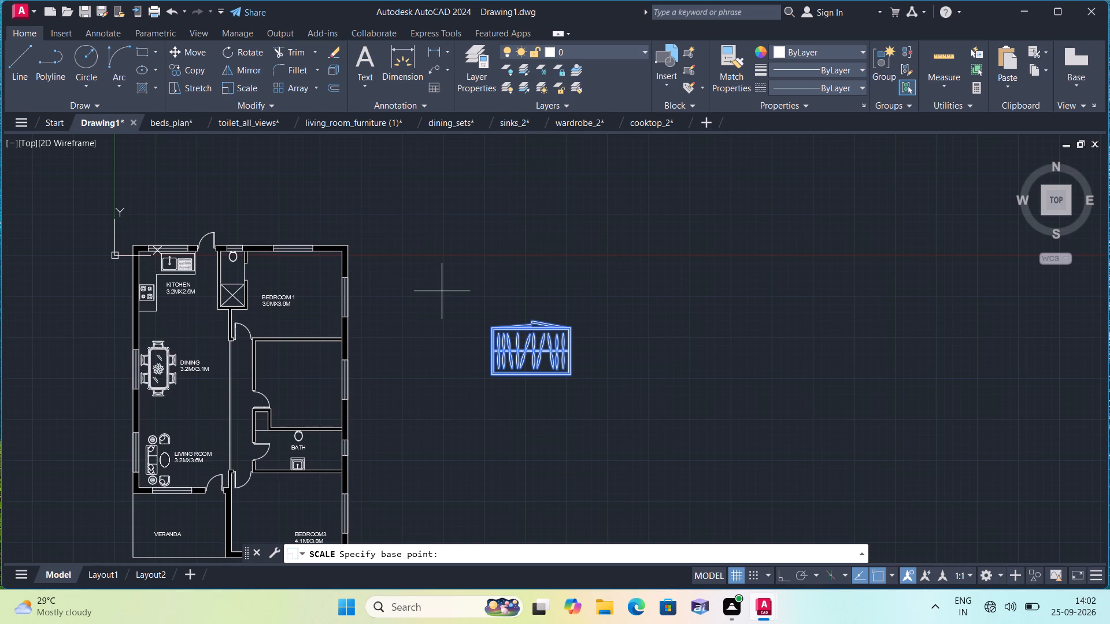
{"action": "left_click", "coordinate": [523, 348]}
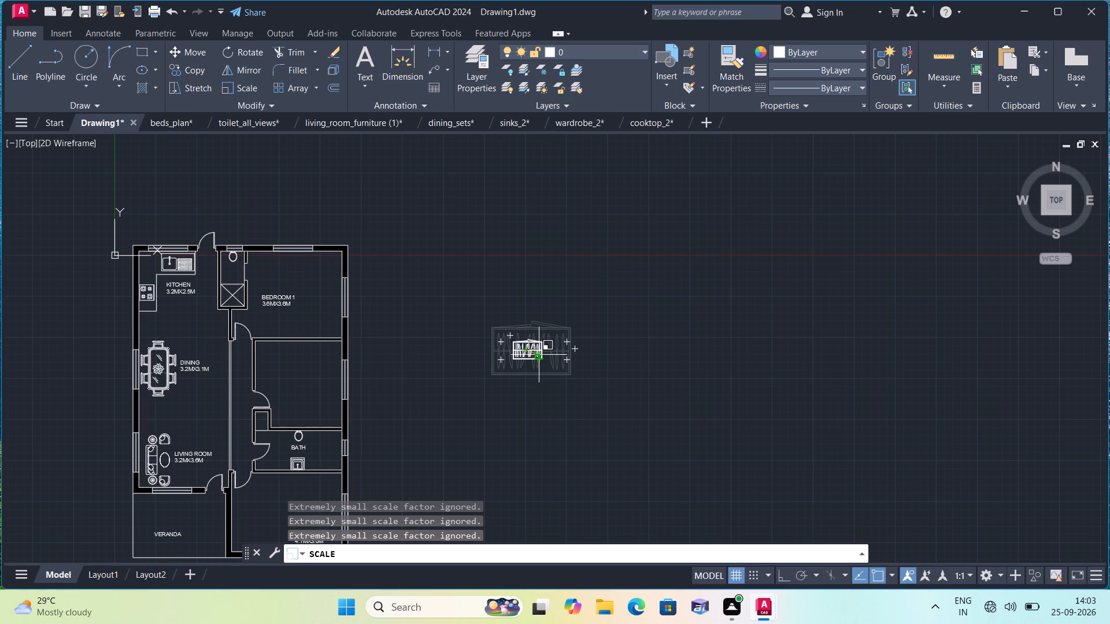
{"action": "left_click", "coordinate": [535, 352]}
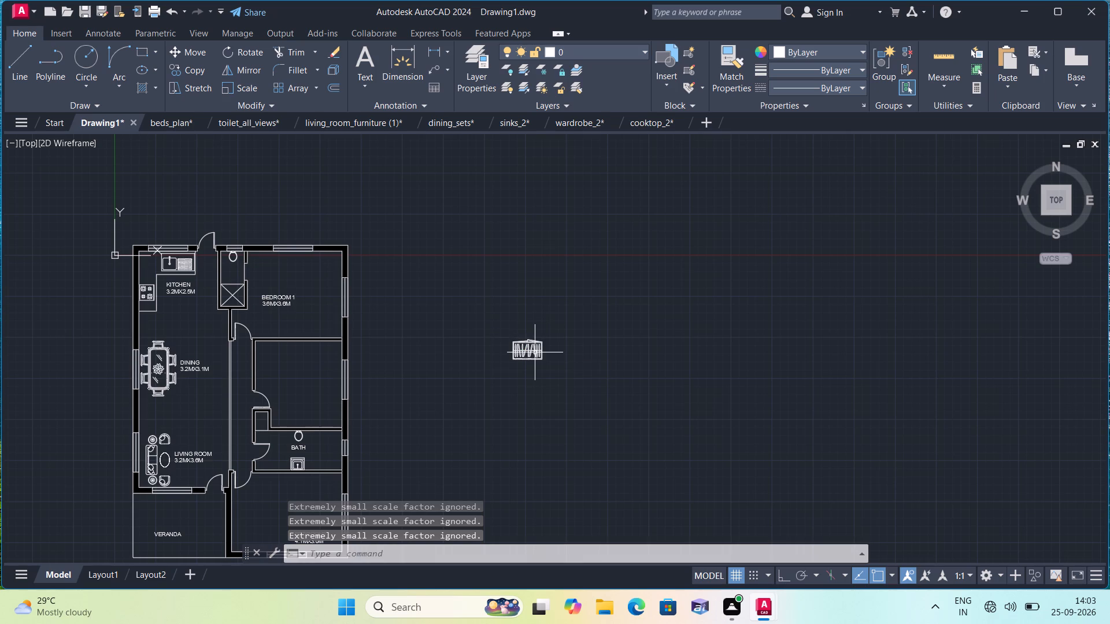
Move the wardrobe into Bedroom 1's southeast corner, against the lower wall and close to the east wall.
{"action": "left_click_drag", "start_coordinate": [552, 379], "coordinate": [547, 372]}
{"action": "left_click", "coordinate": [499, 314]}
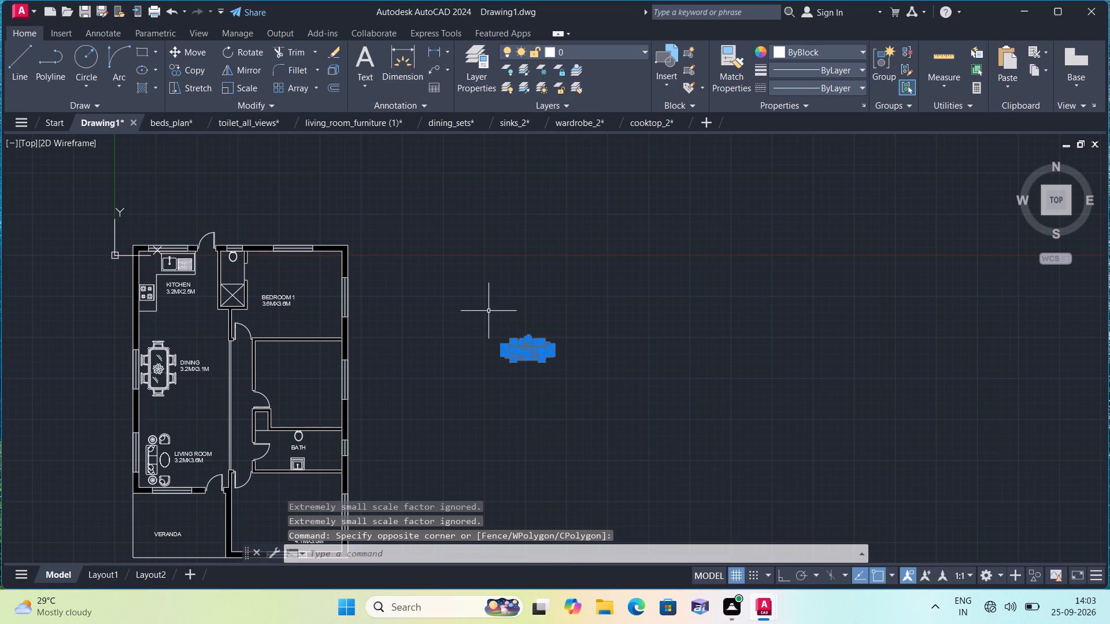
{"action": "left_click", "coordinate": [189, 59]}
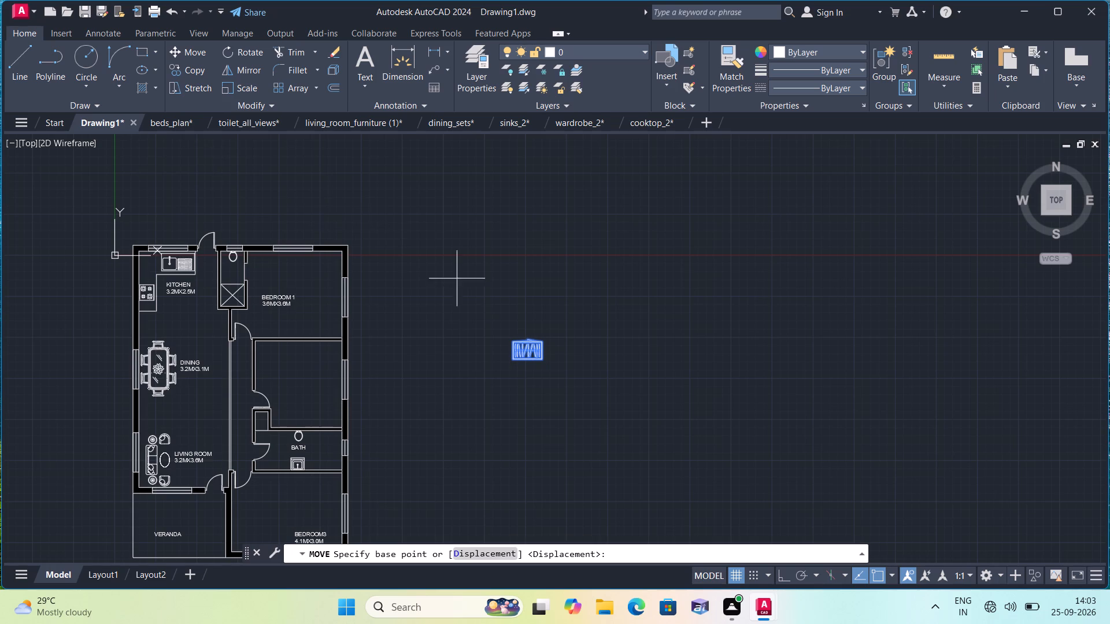
{"action": "left_click", "coordinate": [533, 361]}
{"action": "scroll", "coordinate": [408, 349], "scroll_direction": "up", "scroll_amount": 3}
{"action": "middle_click_drag", "start_coordinate": [179, 360], "coordinate": [234, 407]}
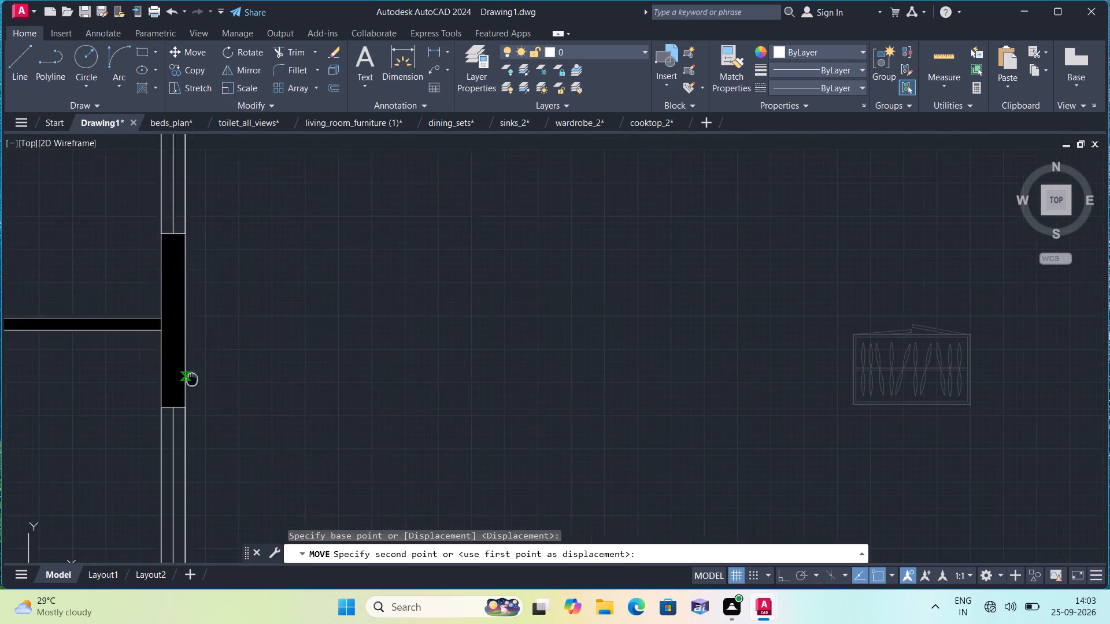
{"action": "middle_click_drag", "start_coordinate": [234, 407], "coordinate": [885, 447]}
{"action": "scroll", "coordinate": [831, 395], "scroll_direction": "up", "scroll_amount": 2}
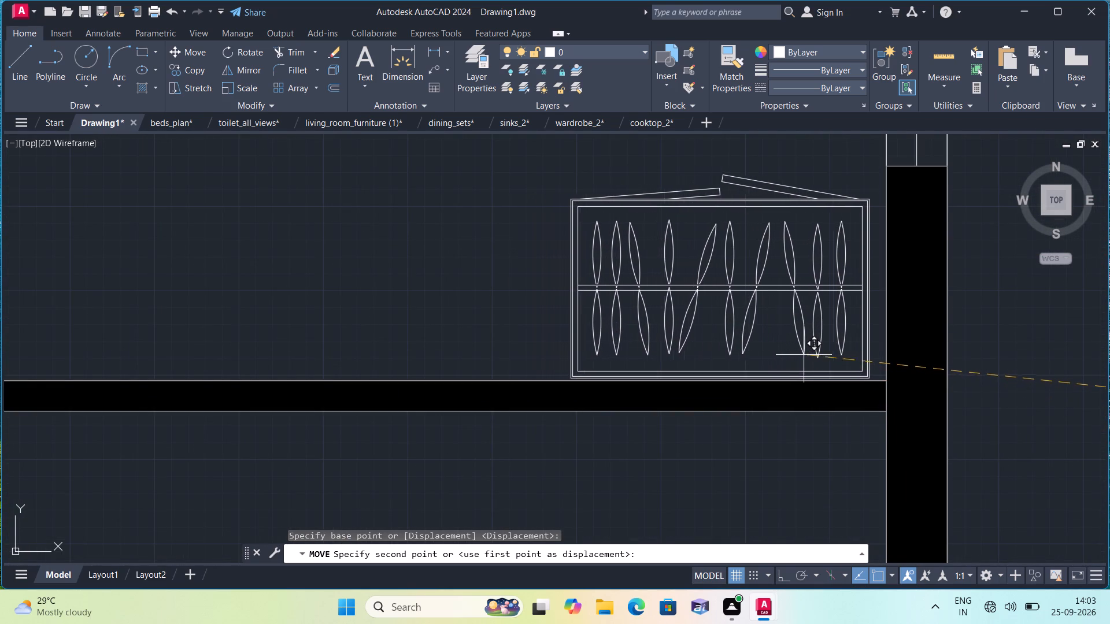
{"action": "left_click", "coordinate": [812, 355]}
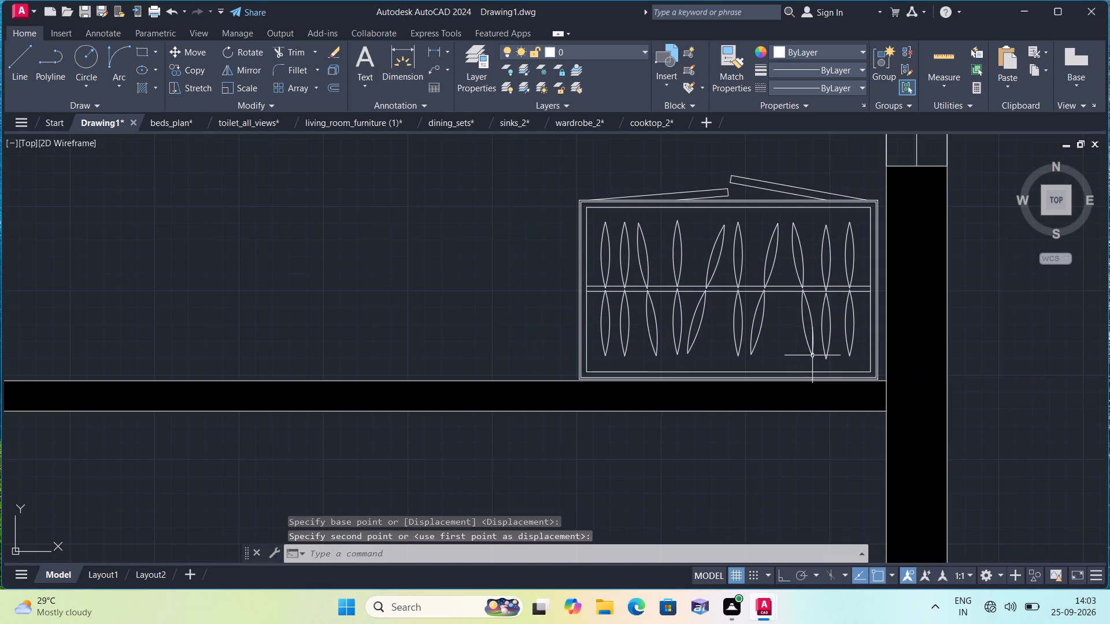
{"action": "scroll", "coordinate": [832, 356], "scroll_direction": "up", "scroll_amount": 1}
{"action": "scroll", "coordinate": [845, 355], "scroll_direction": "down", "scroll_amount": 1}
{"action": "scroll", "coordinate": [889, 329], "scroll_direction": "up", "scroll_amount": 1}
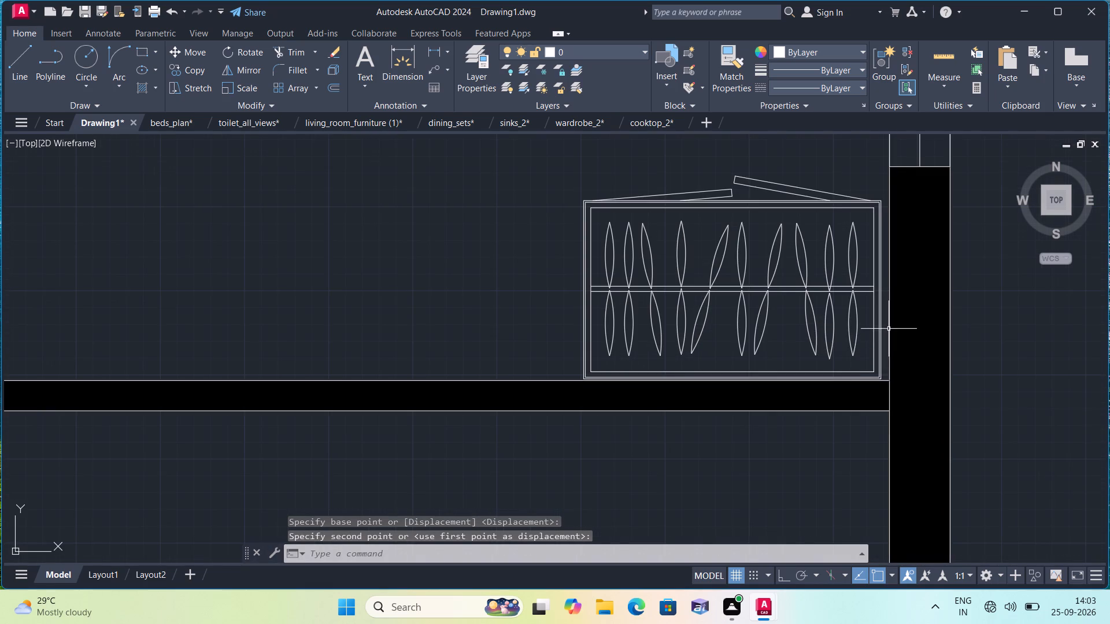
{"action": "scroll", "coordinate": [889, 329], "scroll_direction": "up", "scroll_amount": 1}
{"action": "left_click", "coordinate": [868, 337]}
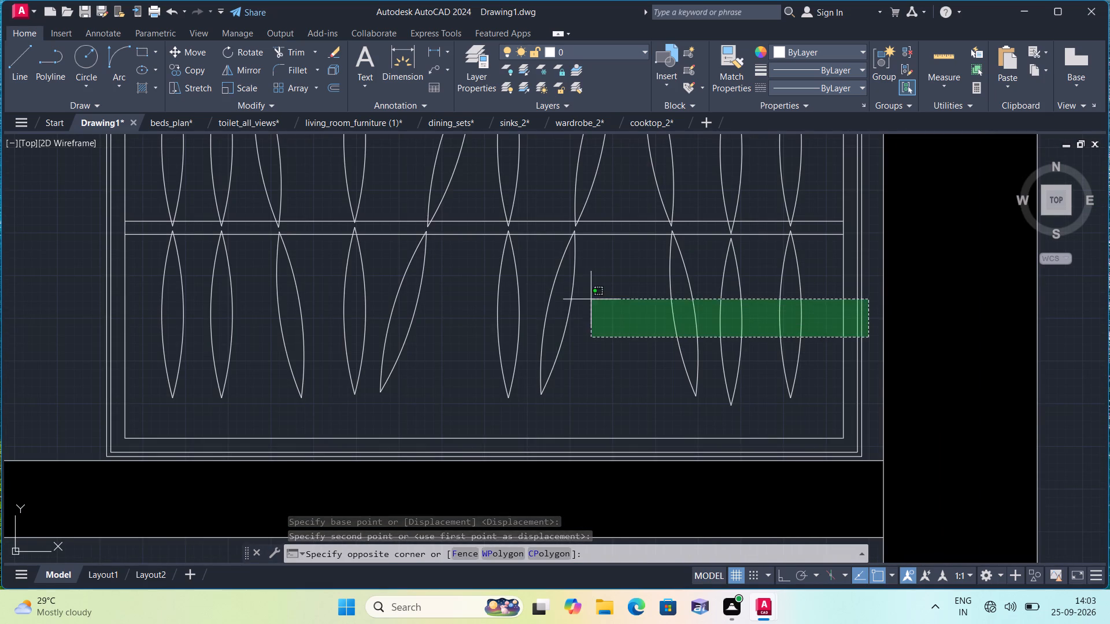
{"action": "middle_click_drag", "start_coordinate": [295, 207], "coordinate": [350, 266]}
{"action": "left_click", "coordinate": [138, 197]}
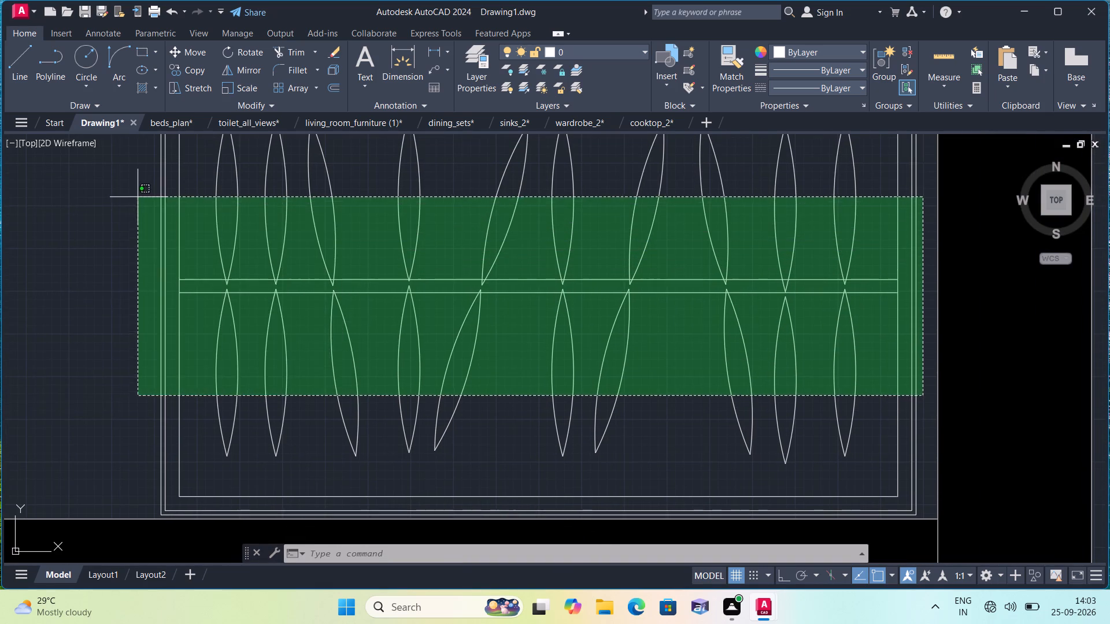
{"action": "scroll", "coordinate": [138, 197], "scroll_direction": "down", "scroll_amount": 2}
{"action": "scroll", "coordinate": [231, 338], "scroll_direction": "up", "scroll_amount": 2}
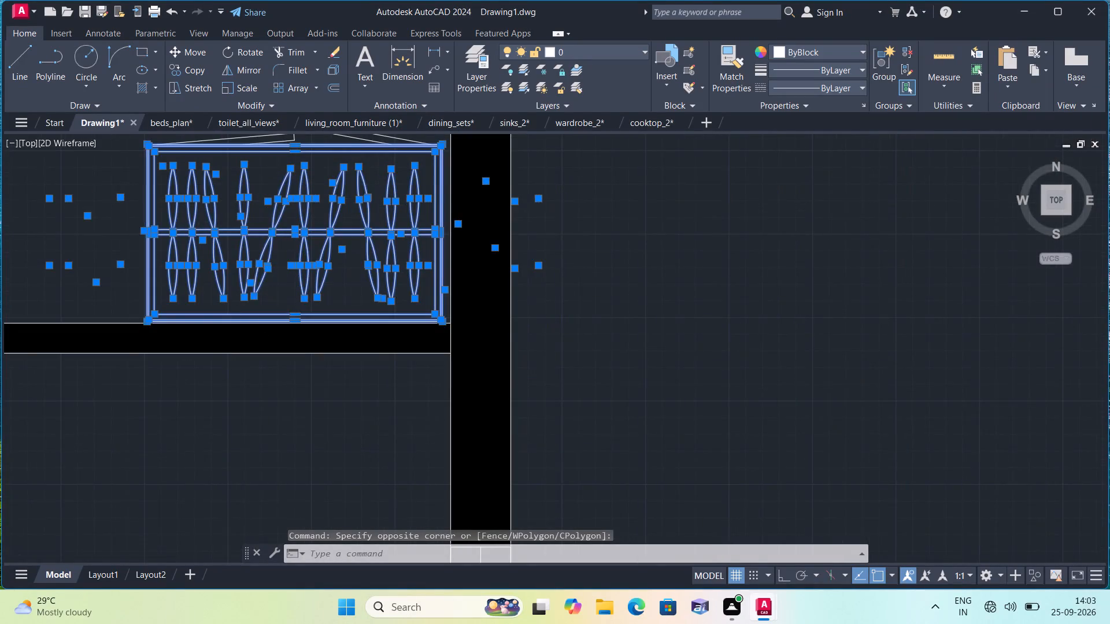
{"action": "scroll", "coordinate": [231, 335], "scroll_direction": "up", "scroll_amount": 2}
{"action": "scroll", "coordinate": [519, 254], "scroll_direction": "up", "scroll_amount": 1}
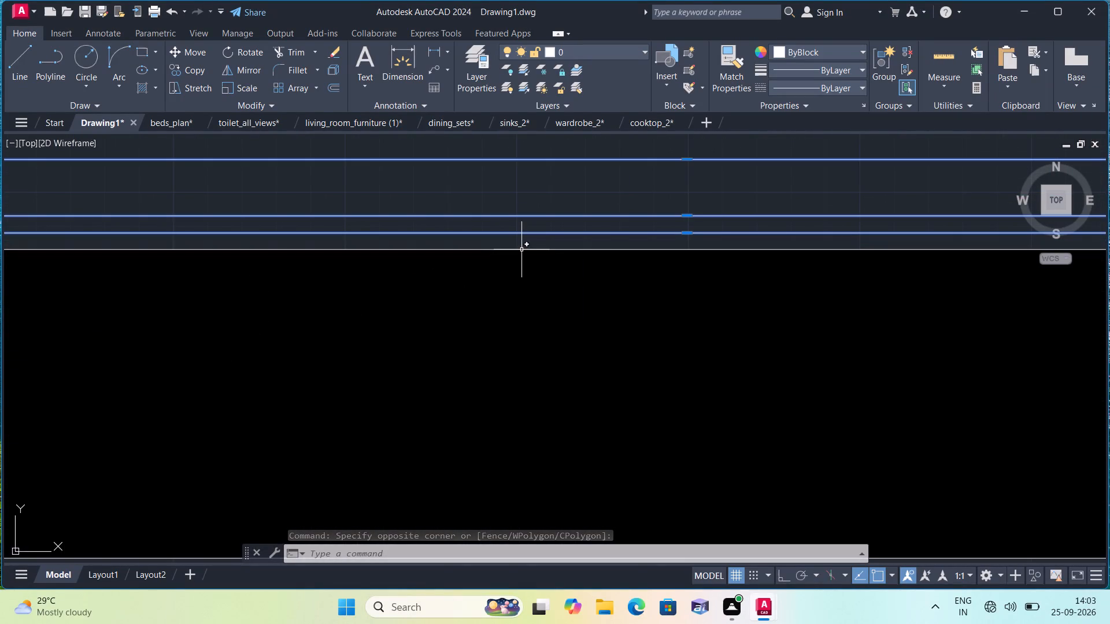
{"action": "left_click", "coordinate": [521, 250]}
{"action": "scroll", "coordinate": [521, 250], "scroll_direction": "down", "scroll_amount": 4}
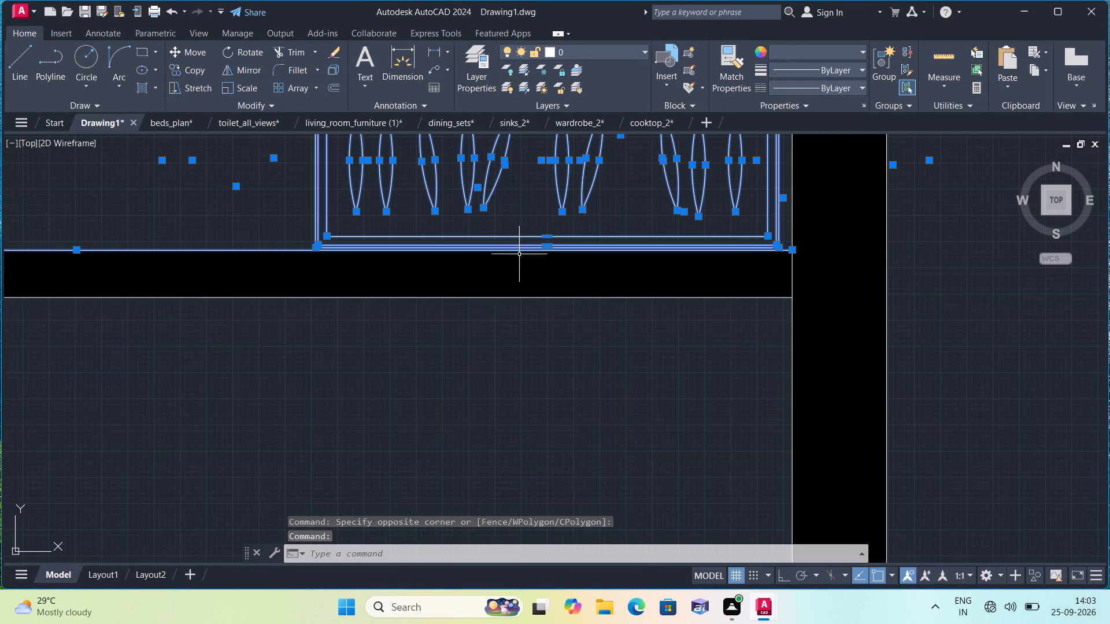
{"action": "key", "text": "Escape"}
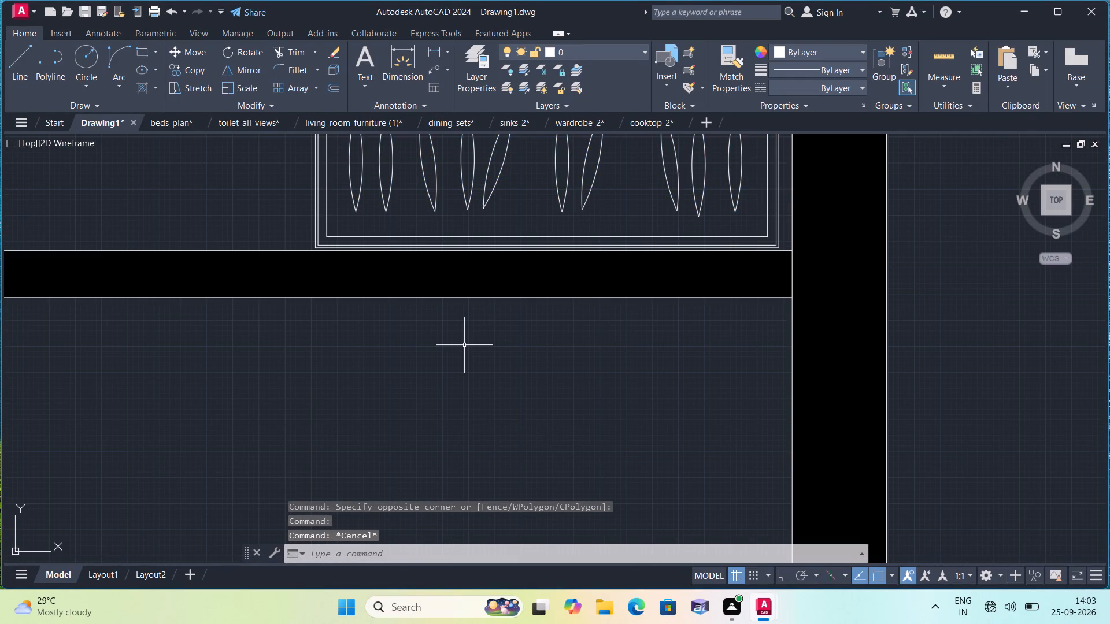
Copy the complete wardrobe, doors included, with Ortho on, placing the copy directly west of the original along Bedroom 1's lower wall.
{"action": "middle_click_drag", "start_coordinate": [457, 339], "coordinate": [472, 486]}
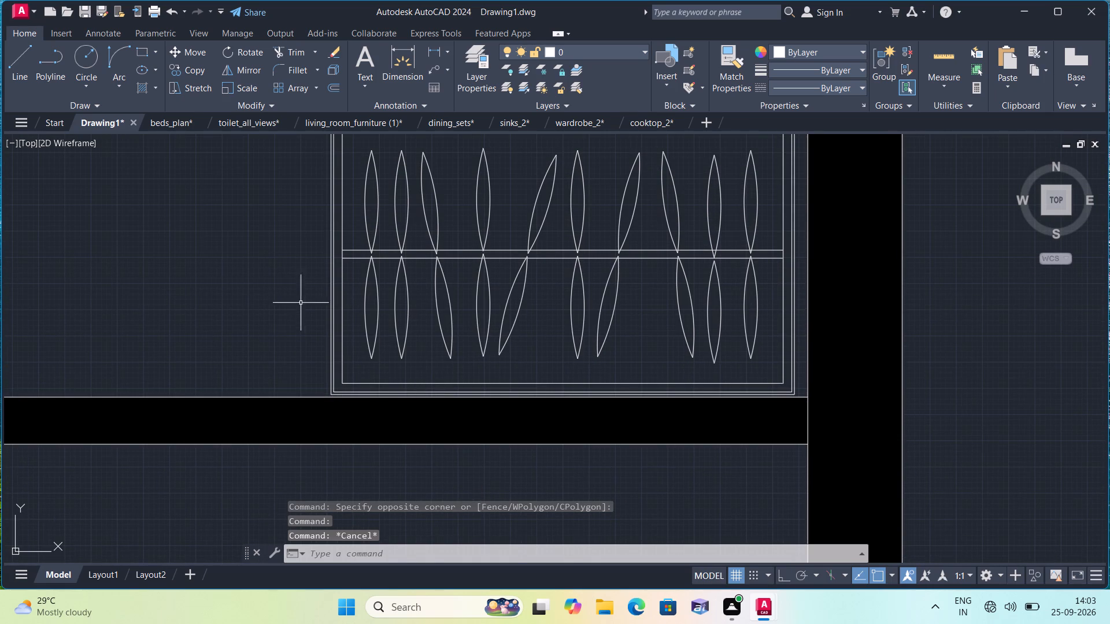
{"action": "left_click", "coordinate": [256, 290]}
{"action": "scroll", "coordinate": [469, 382], "scroll_direction": "up", "scroll_amount": 2}
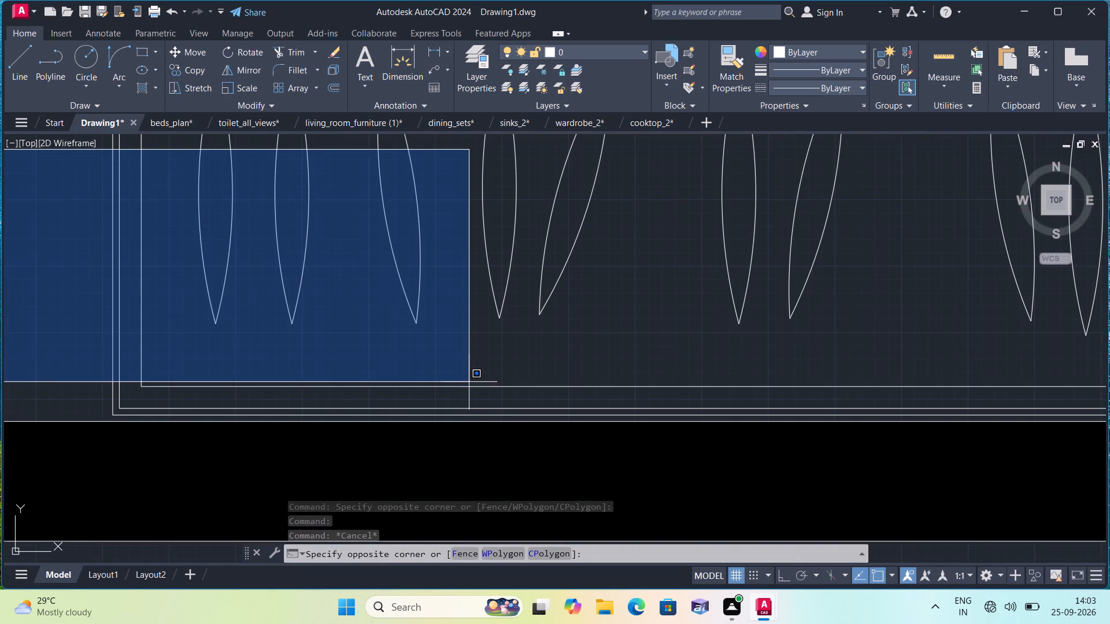
{"action": "left_click", "coordinate": [493, 418]}
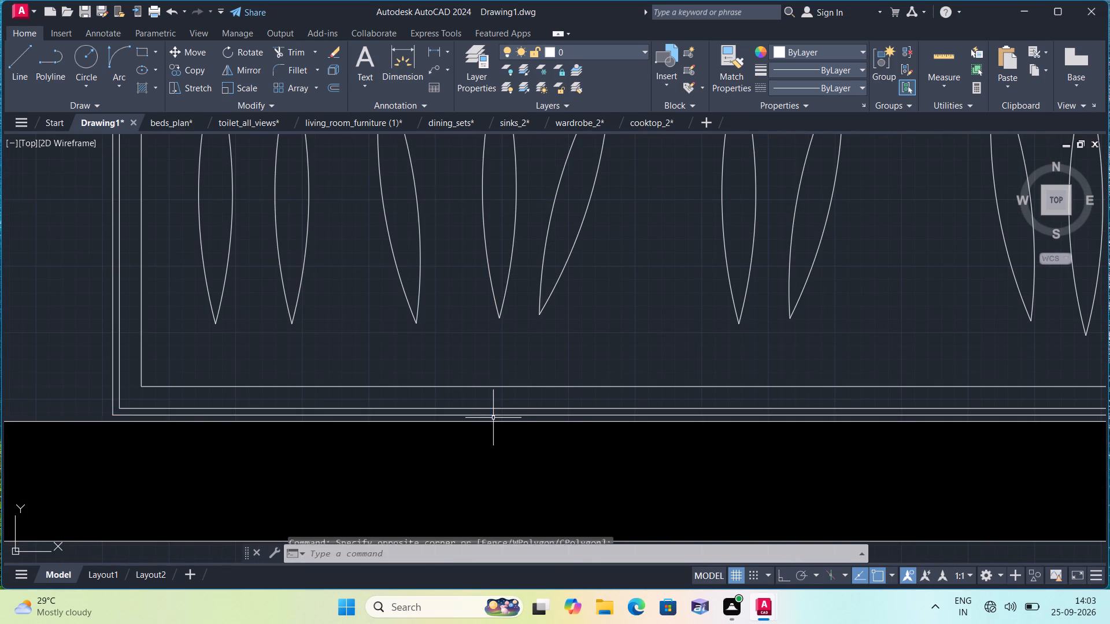
{"action": "scroll", "coordinate": [92, 392], "scroll_direction": "up", "scroll_amount": 3}
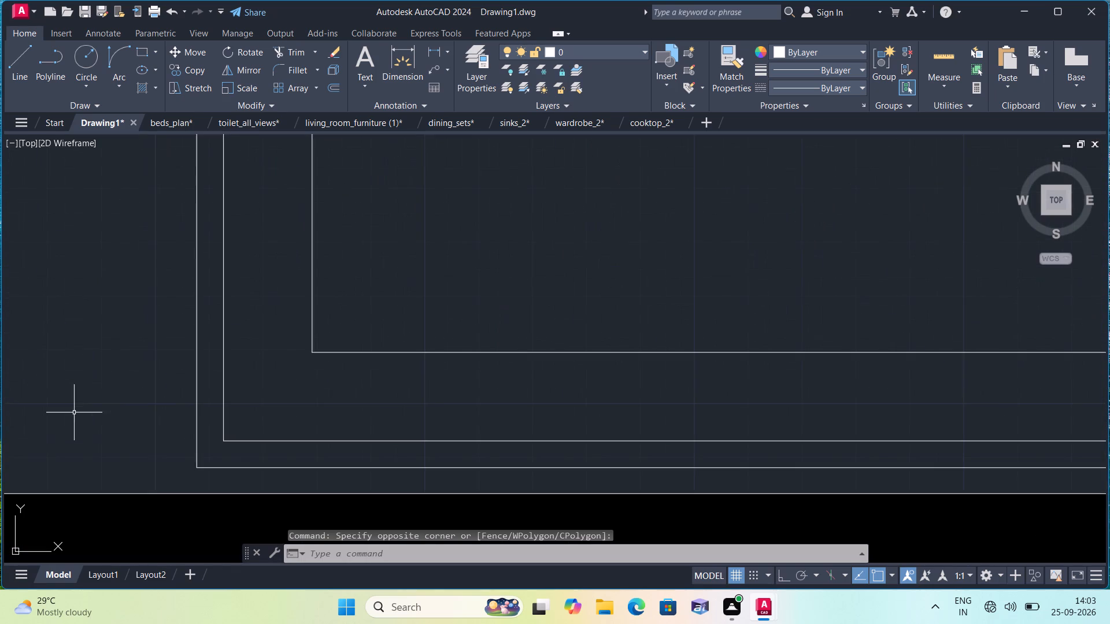
{"action": "left_click", "coordinate": [188, 480]}
{"action": "left_click", "coordinate": [438, 231]}
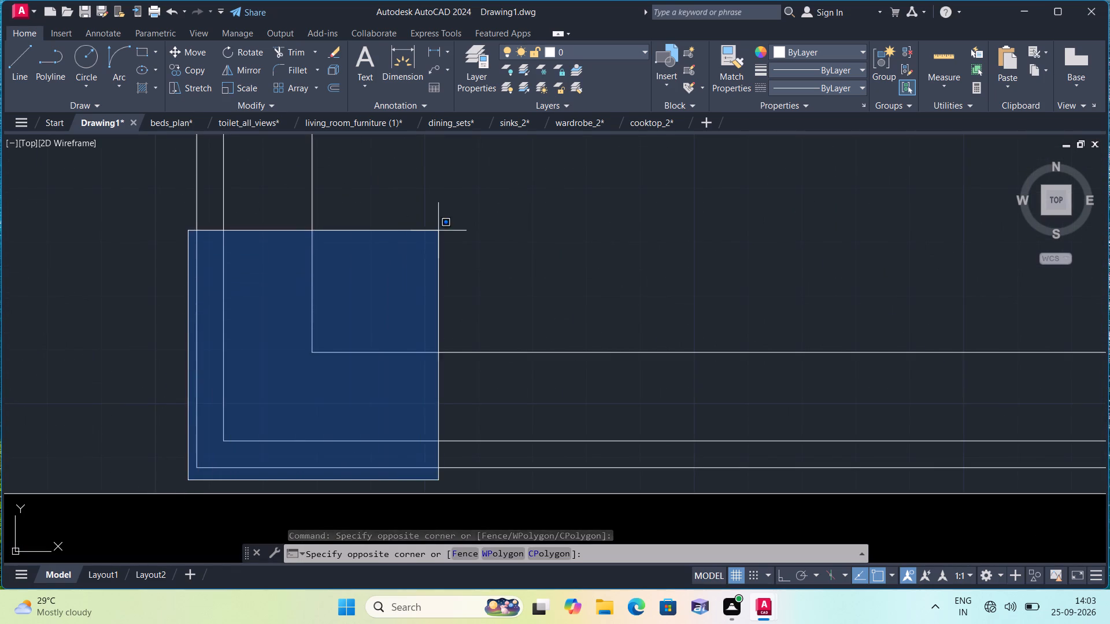
{"action": "left_click", "coordinate": [515, 243]}
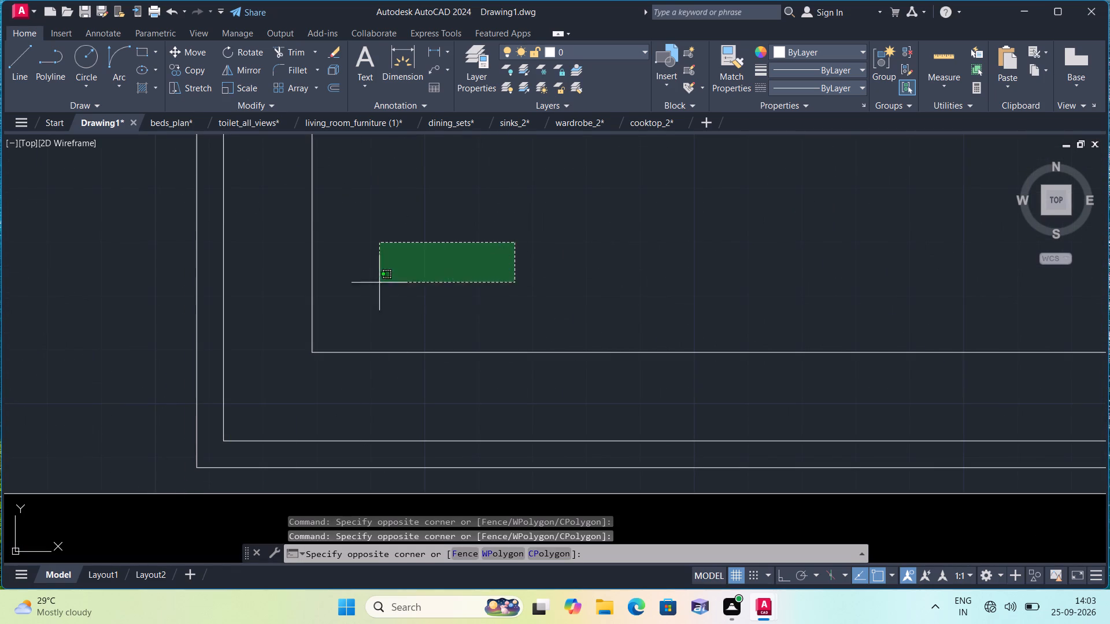
{"action": "left_click", "coordinate": [113, 476]}
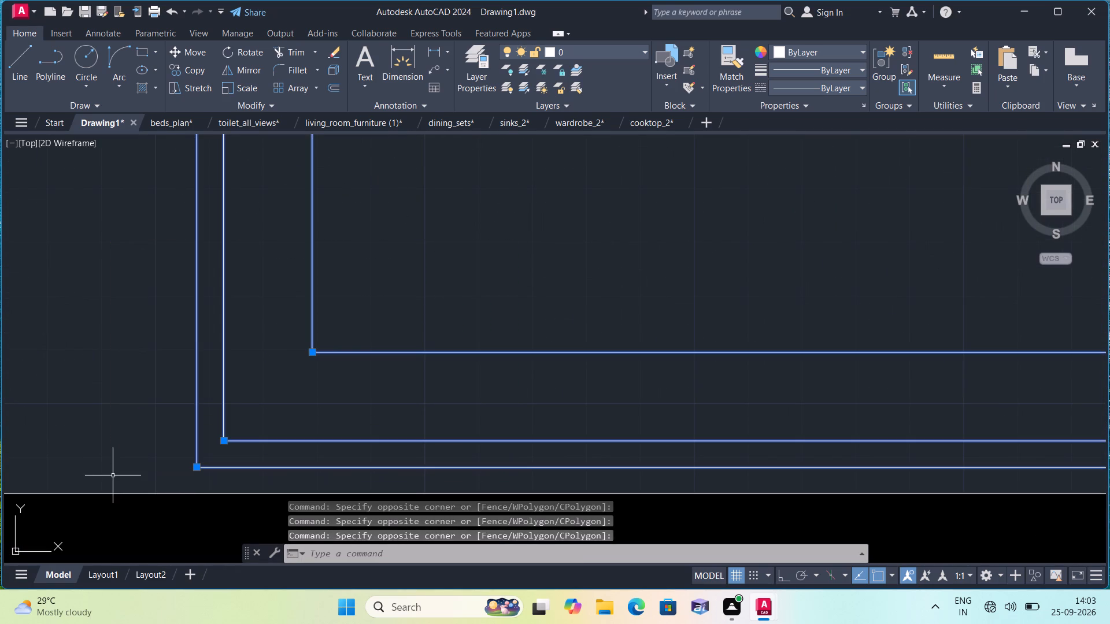
{"action": "scroll", "coordinate": [152, 416], "scroll_direction": "down", "scroll_amount": 4}
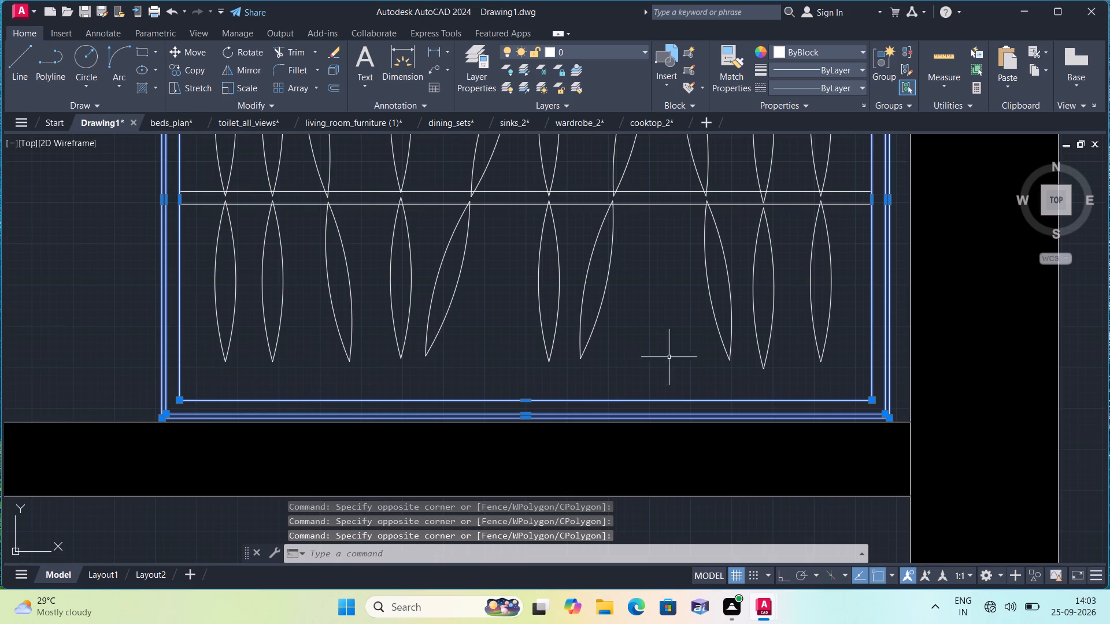
{"action": "left_click", "coordinate": [836, 378]}
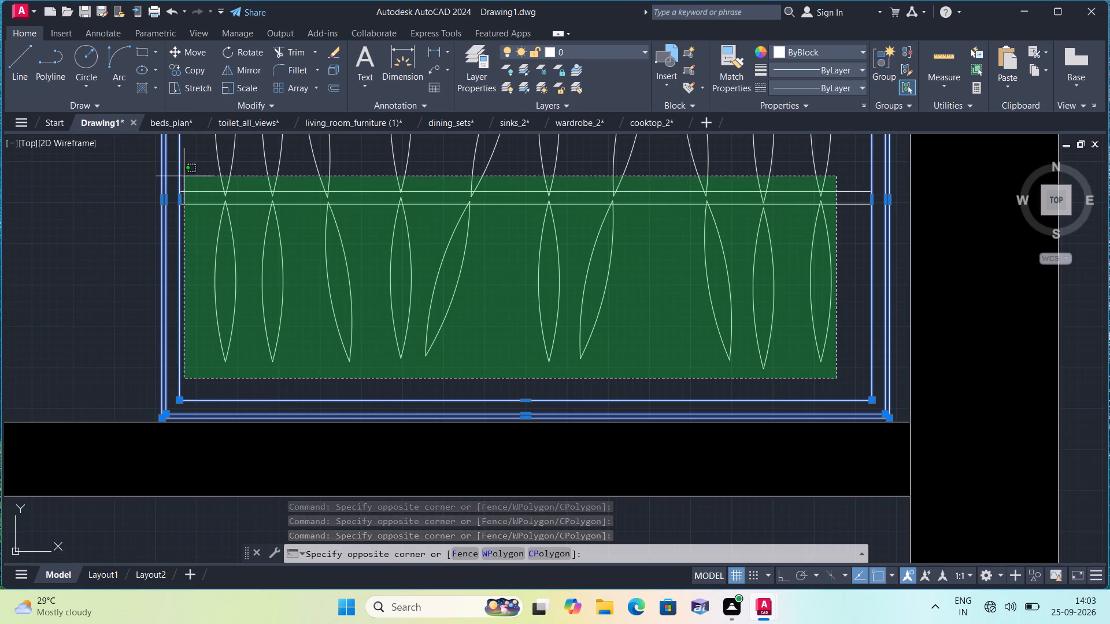
{"action": "left_click", "coordinate": [149, 163]}
{"action": "middle_click_drag", "start_coordinate": [149, 163], "coordinate": [201, 393]}
{"action": "scroll", "coordinate": [378, 303], "scroll_direction": "down", "scroll_amount": 1}
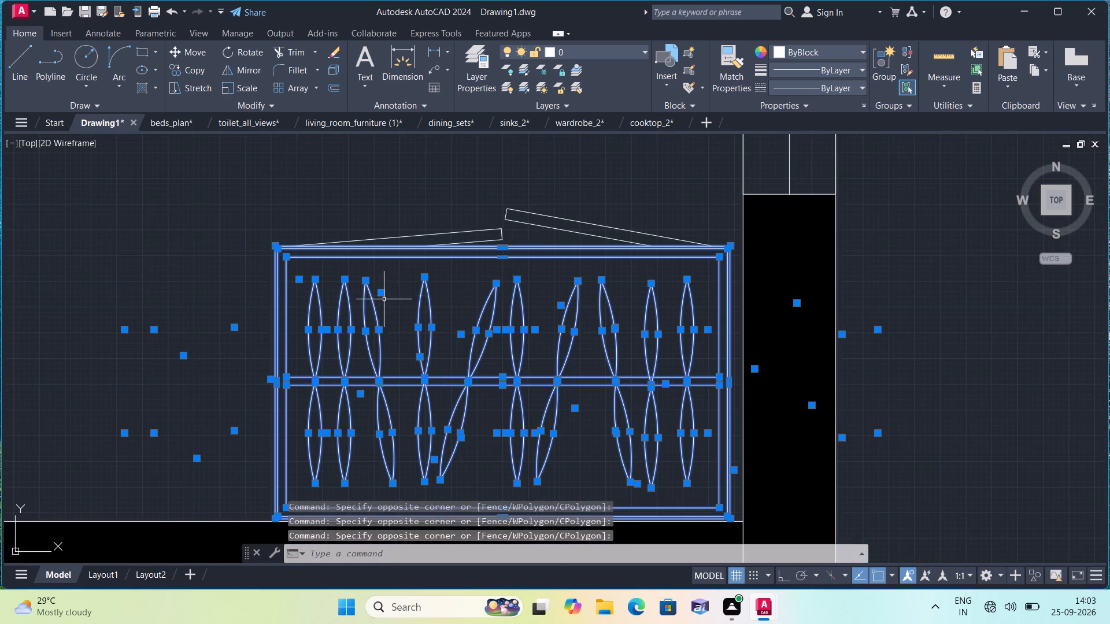
{"action": "left_click", "coordinate": [676, 326]}
{"action": "left_click", "coordinate": [329, 213]}
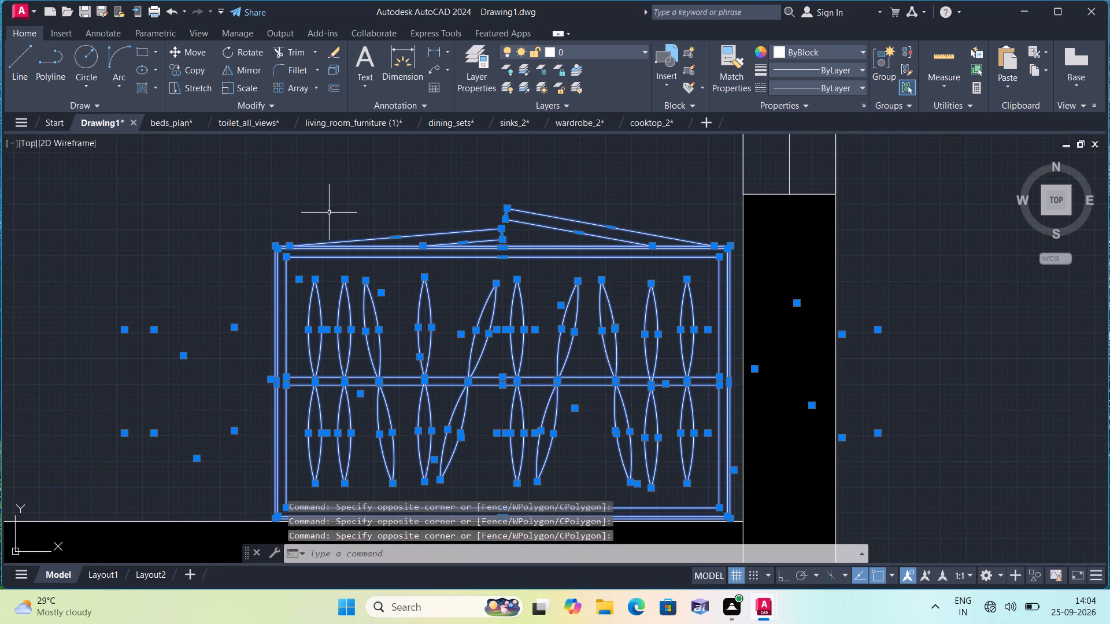
{"action": "left_click_drag", "start_coordinate": [192, 69], "coordinate": [198, 89]}
{"action": "left_click", "coordinate": [448, 357]}
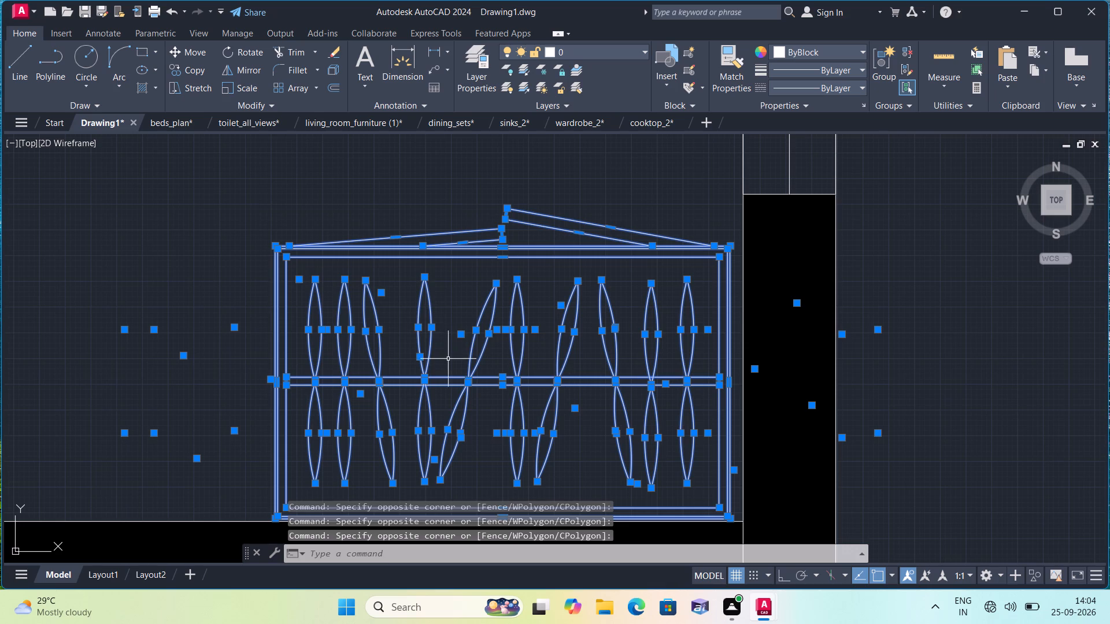
{"action": "middle_click", "coordinate": [418, 392]}
{"action": "left_click", "coordinate": [449, 357]}
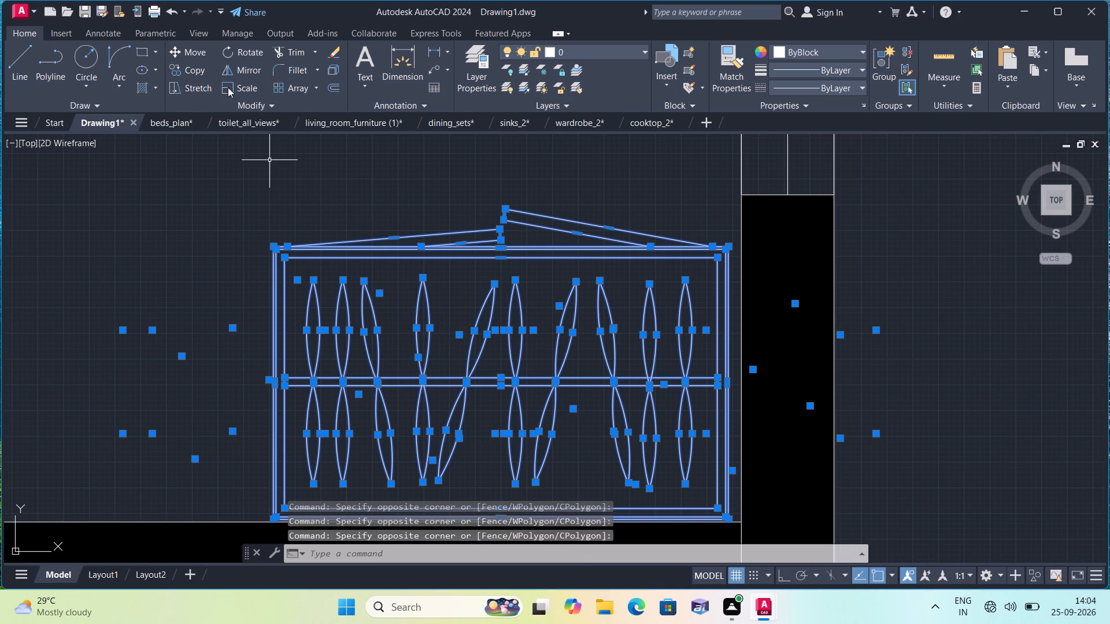
{"action": "left_click", "coordinate": [193, 75]}
{"action": "left_click", "coordinate": [376, 319]}
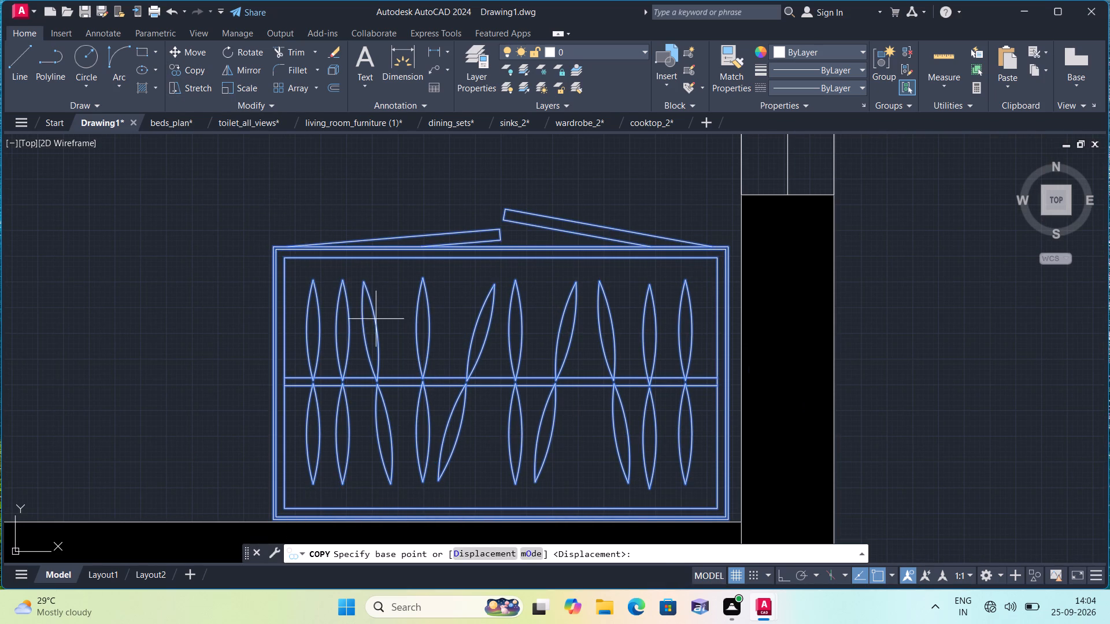
{"action": "scroll", "coordinate": [375, 319], "scroll_direction": "down", "scroll_amount": 2}
{"action": "middle_click_drag", "start_coordinate": [350, 317], "coordinate": [516, 311]}
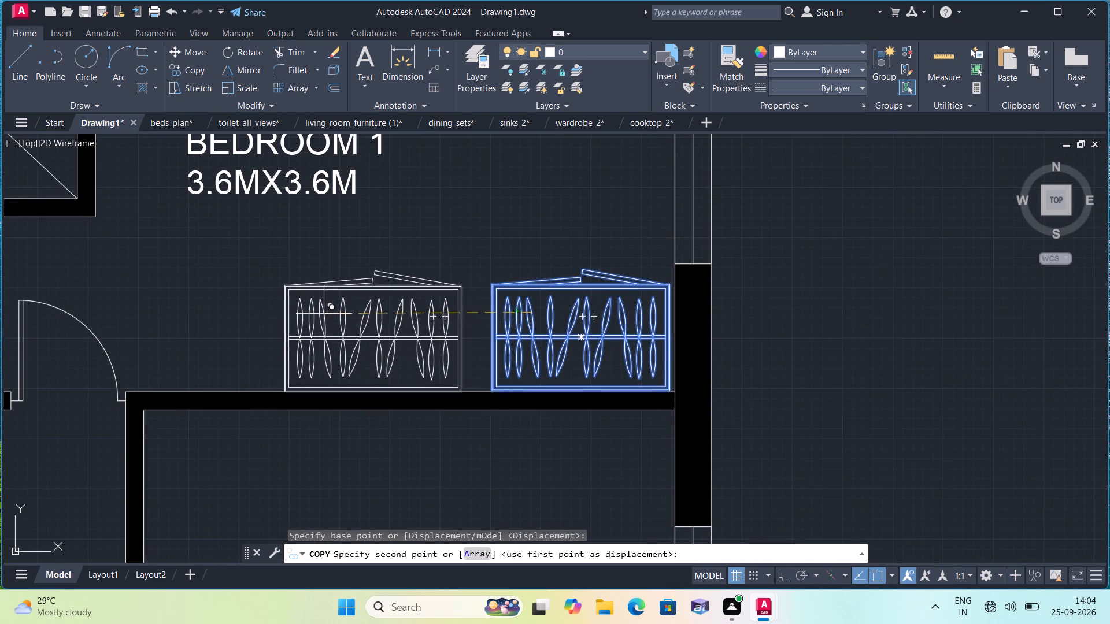
{"action": "scroll", "coordinate": [342, 302], "scroll_direction": "up", "scroll_amount": 1}
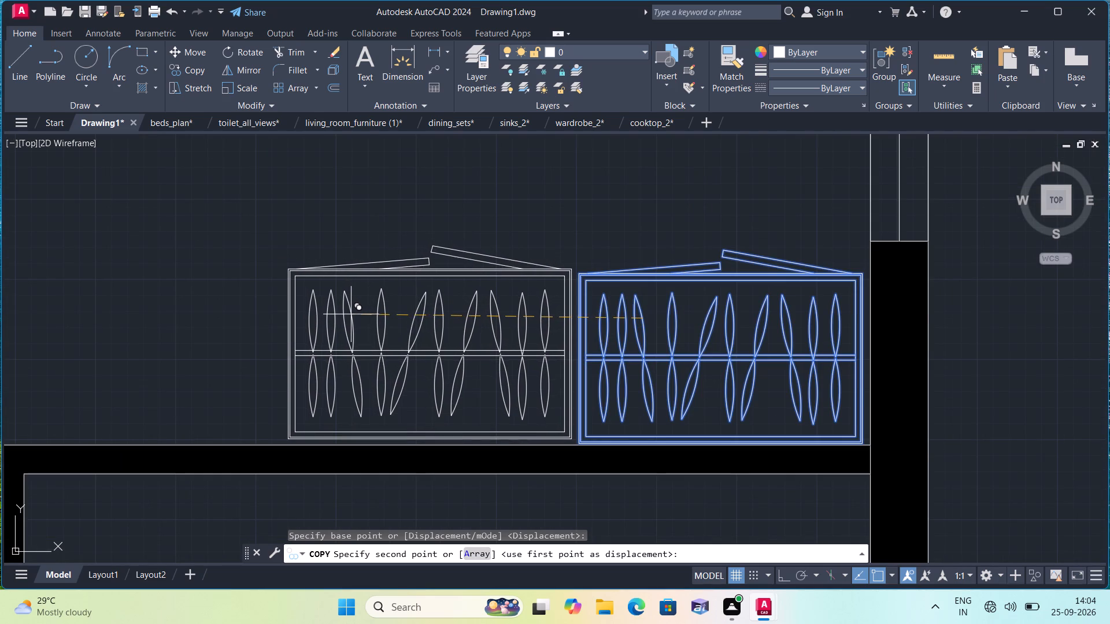
{"action": "scroll", "coordinate": [351, 315], "scroll_direction": "up", "scroll_amount": 1}
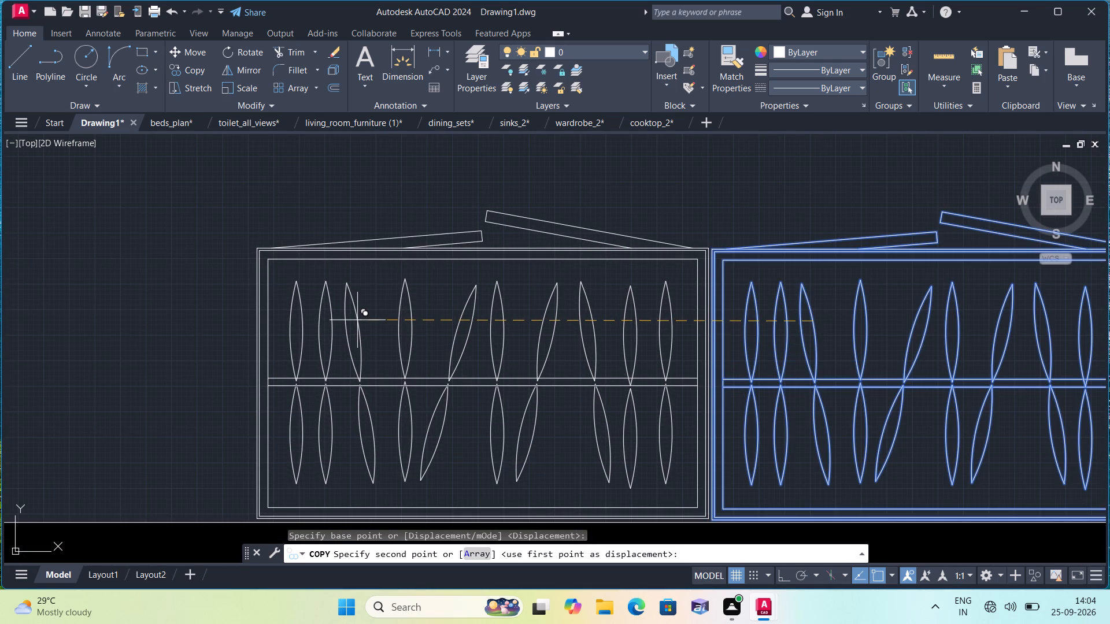
{"action": "key", "text": "F8"}
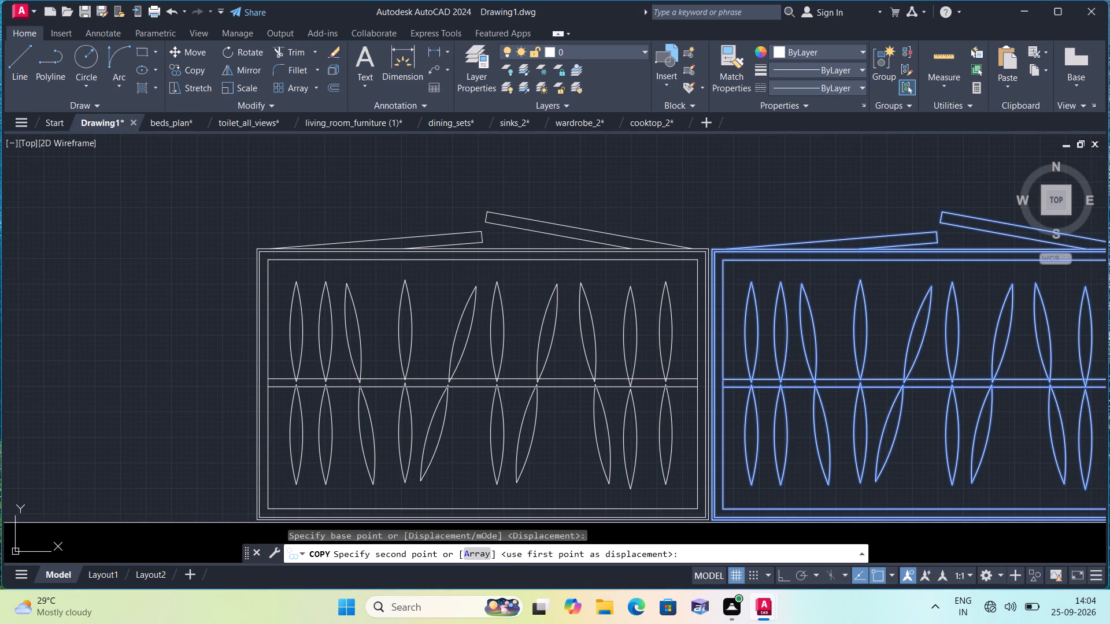
{"action": "left_click", "coordinate": [358, 322]}
Place a second wardrobe copy about 7'-5" west of the original, beside the first copy and close to Bedroom 1's door.
{"action": "middle_click_drag", "start_coordinate": [346, 319], "coordinate": [373, 303]}
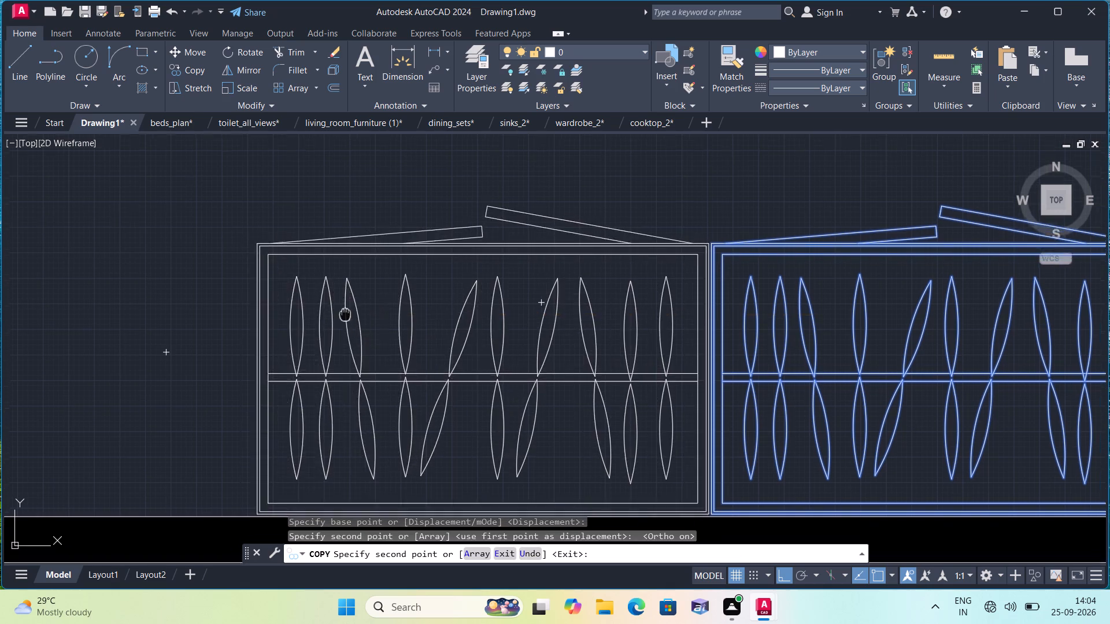
{"action": "middle_click_drag", "start_coordinate": [373, 303], "coordinate": [482, 261]}
{"action": "middle_click_drag", "start_coordinate": [162, 304], "coordinate": [674, 307]}
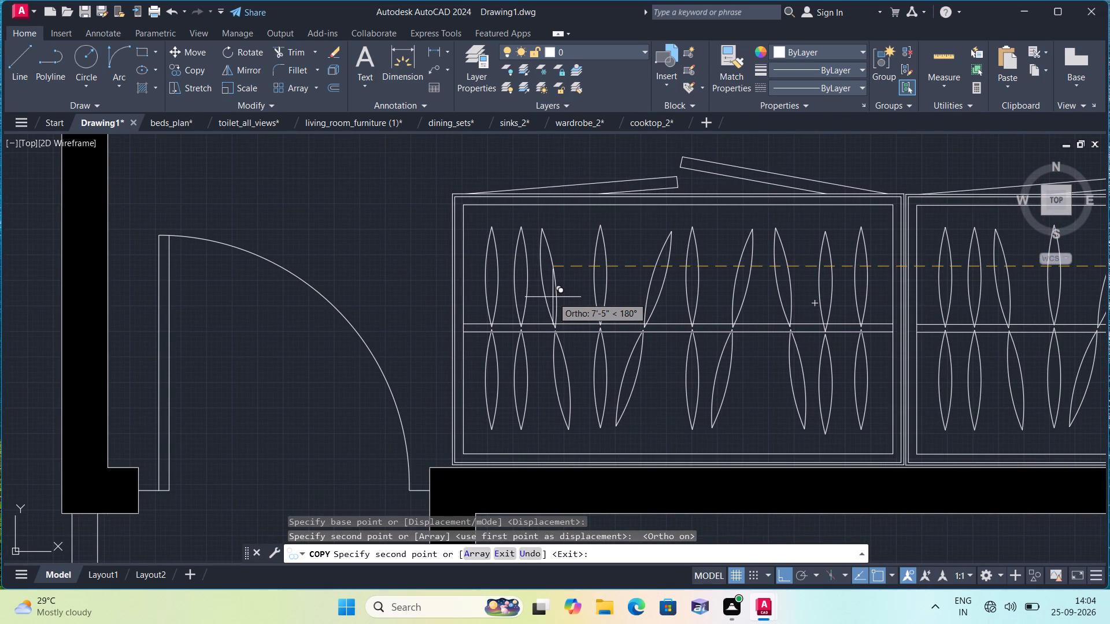
{"action": "left_click", "coordinate": [553, 297]}
{"action": "key", "text": "Escape"}
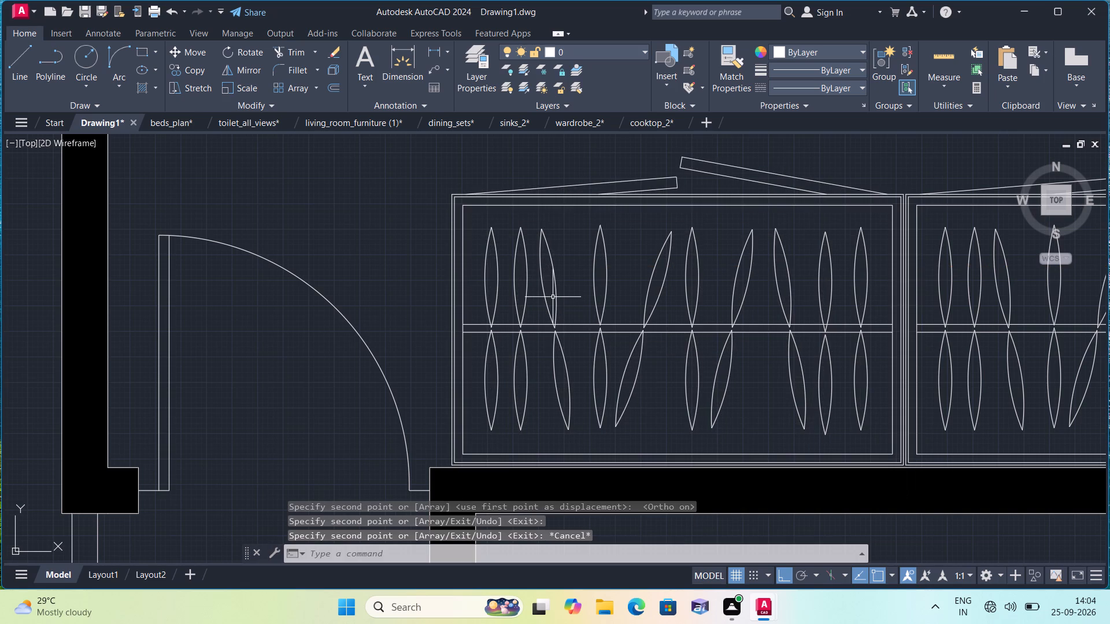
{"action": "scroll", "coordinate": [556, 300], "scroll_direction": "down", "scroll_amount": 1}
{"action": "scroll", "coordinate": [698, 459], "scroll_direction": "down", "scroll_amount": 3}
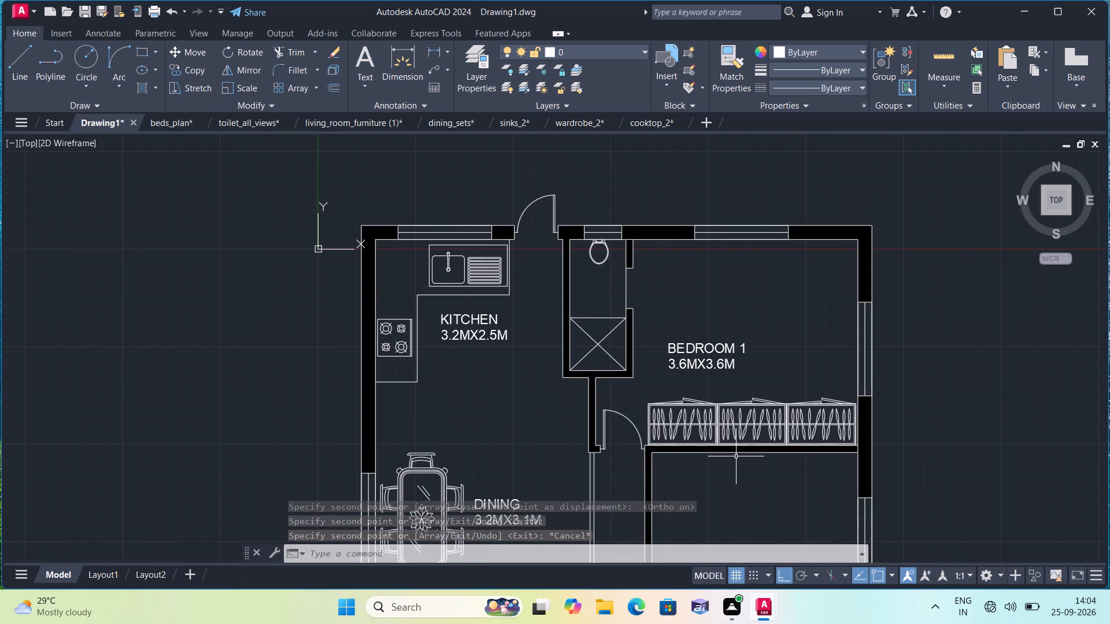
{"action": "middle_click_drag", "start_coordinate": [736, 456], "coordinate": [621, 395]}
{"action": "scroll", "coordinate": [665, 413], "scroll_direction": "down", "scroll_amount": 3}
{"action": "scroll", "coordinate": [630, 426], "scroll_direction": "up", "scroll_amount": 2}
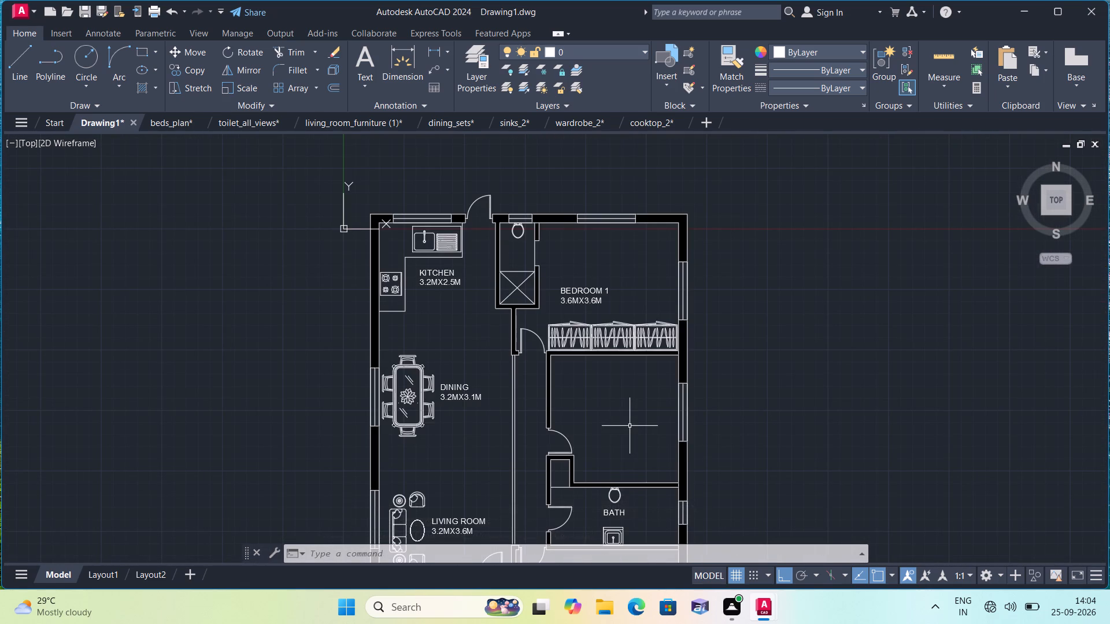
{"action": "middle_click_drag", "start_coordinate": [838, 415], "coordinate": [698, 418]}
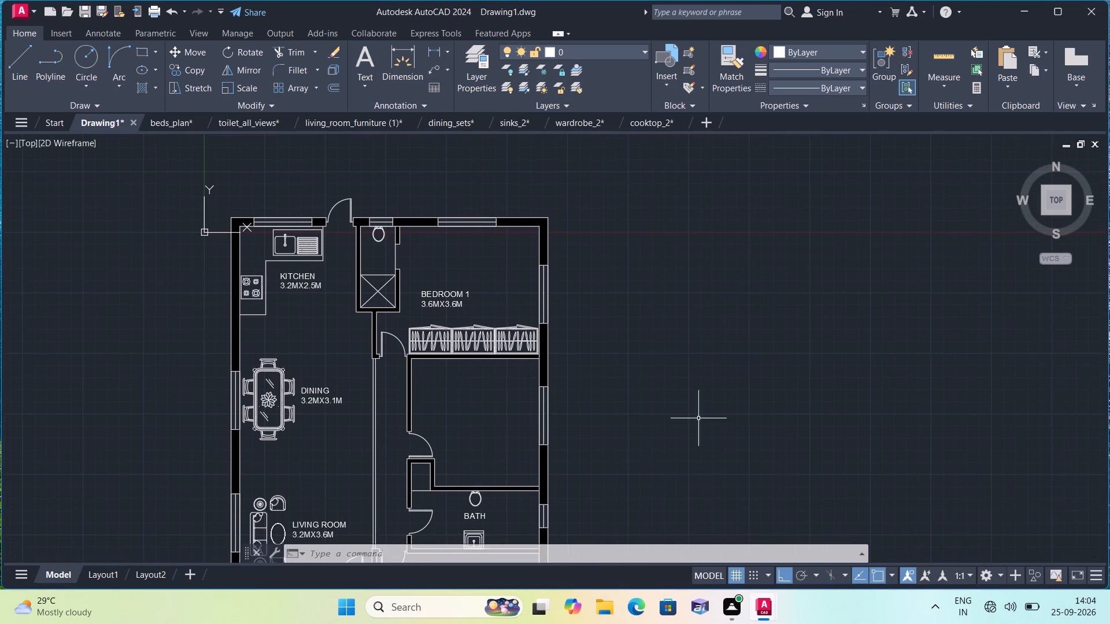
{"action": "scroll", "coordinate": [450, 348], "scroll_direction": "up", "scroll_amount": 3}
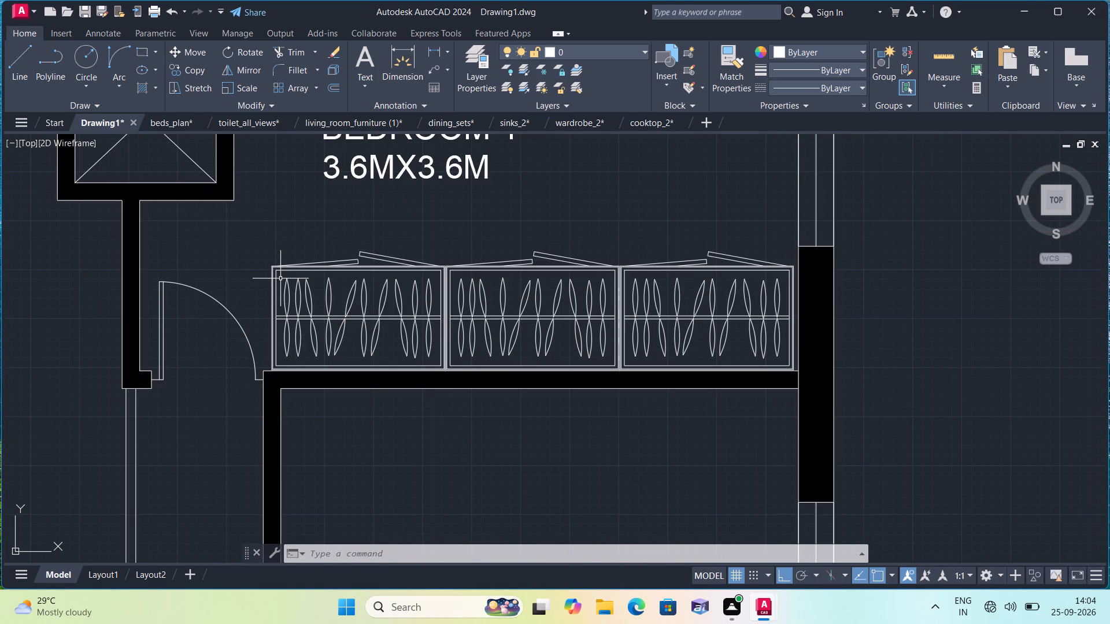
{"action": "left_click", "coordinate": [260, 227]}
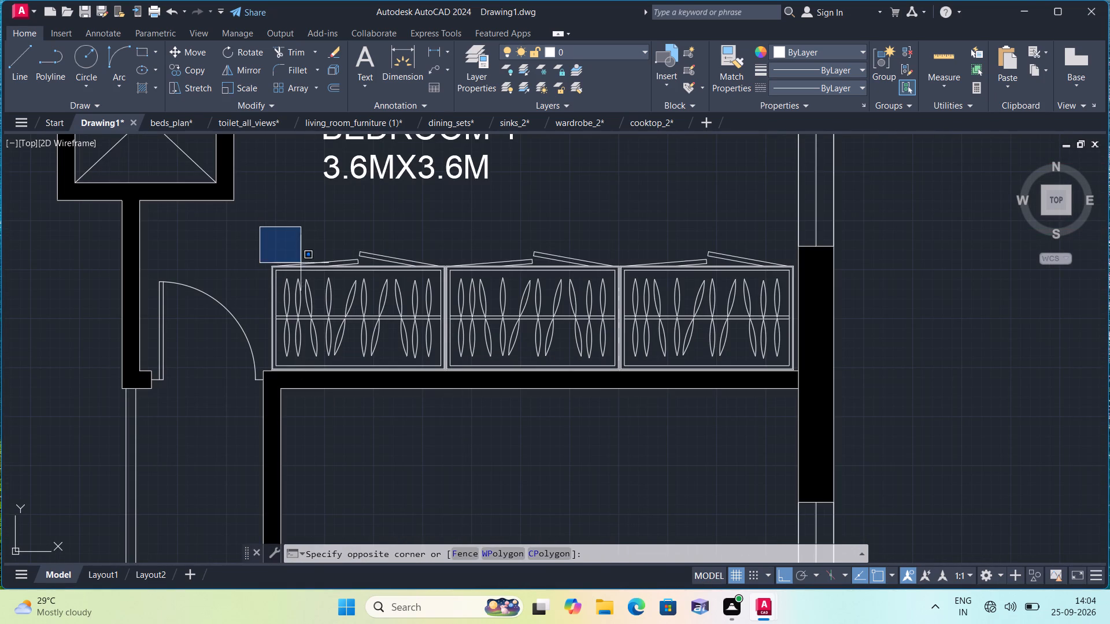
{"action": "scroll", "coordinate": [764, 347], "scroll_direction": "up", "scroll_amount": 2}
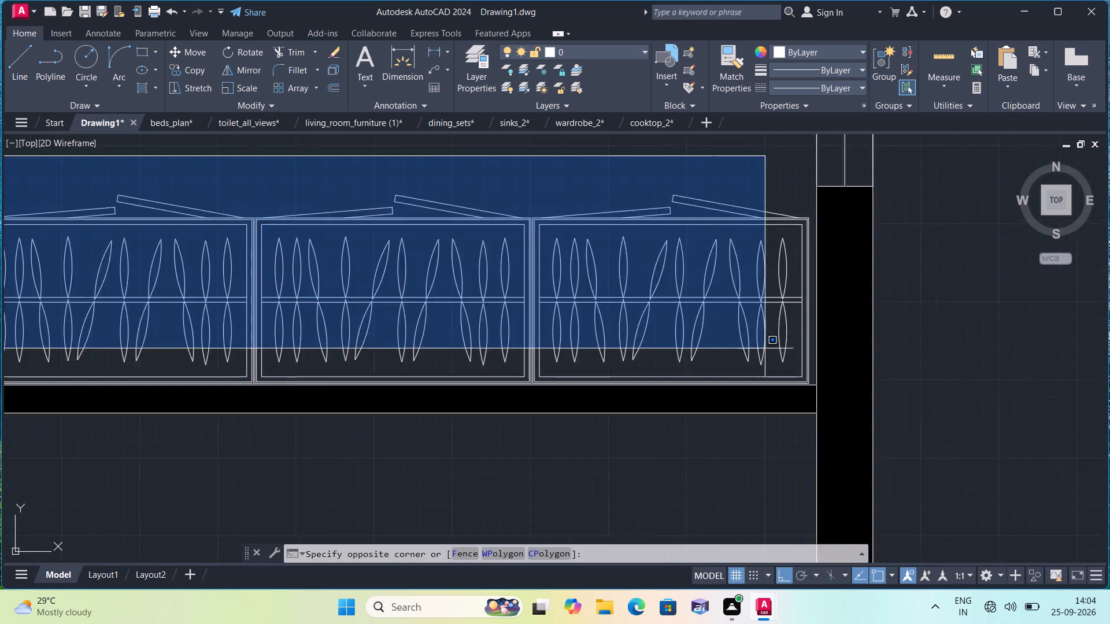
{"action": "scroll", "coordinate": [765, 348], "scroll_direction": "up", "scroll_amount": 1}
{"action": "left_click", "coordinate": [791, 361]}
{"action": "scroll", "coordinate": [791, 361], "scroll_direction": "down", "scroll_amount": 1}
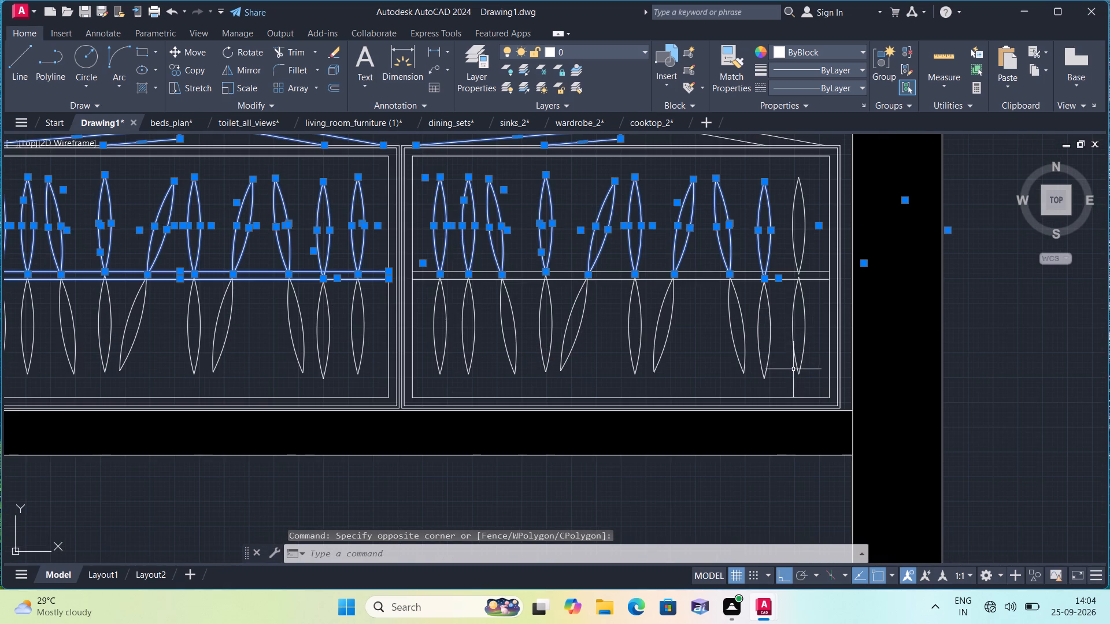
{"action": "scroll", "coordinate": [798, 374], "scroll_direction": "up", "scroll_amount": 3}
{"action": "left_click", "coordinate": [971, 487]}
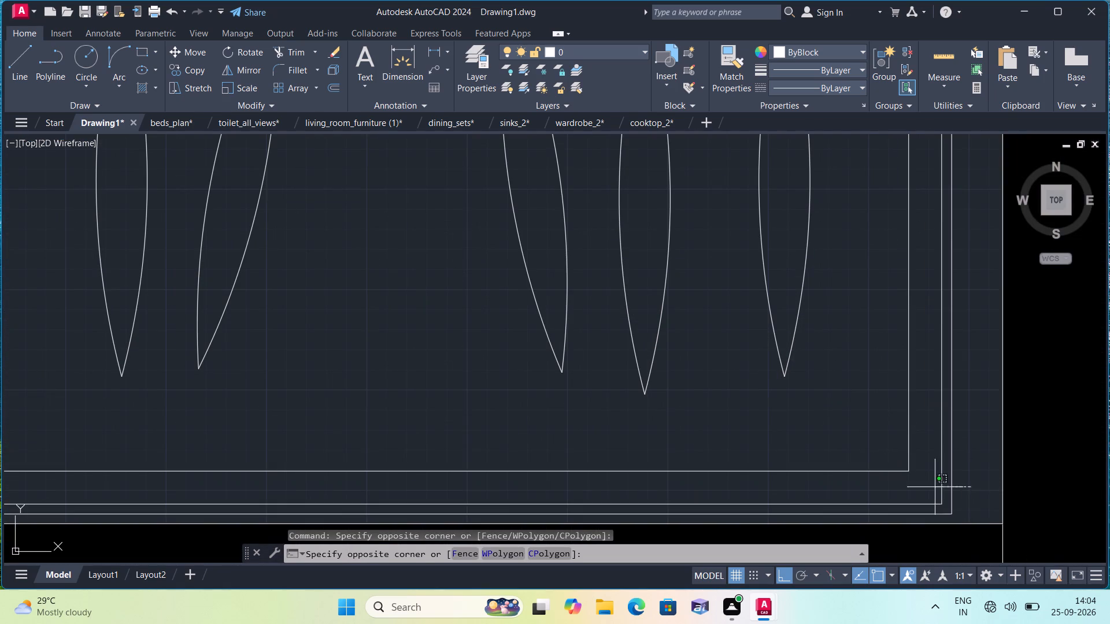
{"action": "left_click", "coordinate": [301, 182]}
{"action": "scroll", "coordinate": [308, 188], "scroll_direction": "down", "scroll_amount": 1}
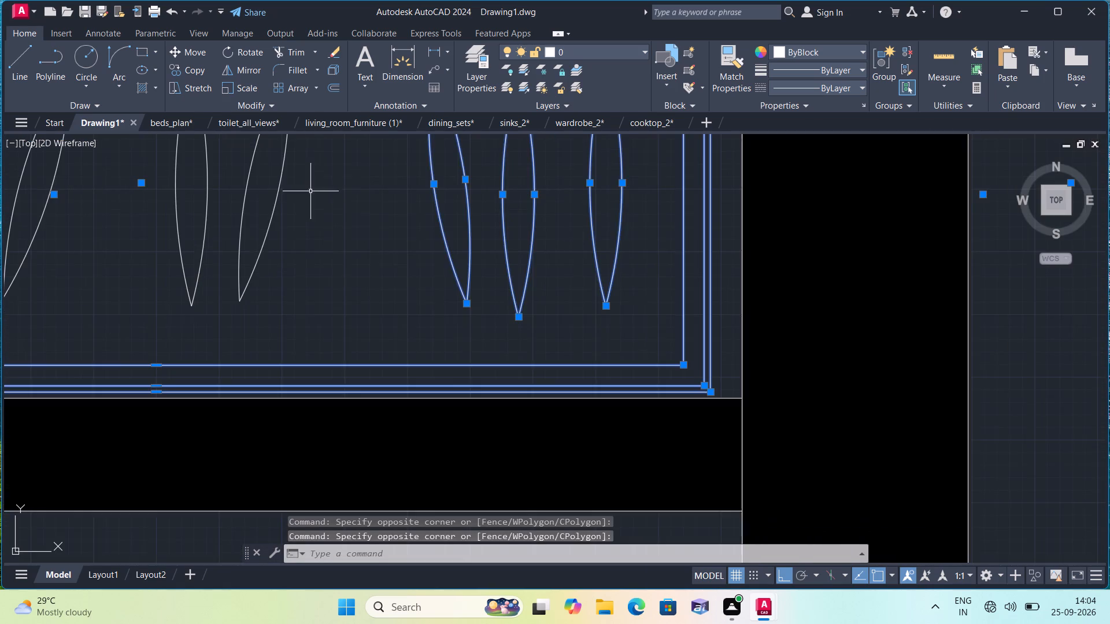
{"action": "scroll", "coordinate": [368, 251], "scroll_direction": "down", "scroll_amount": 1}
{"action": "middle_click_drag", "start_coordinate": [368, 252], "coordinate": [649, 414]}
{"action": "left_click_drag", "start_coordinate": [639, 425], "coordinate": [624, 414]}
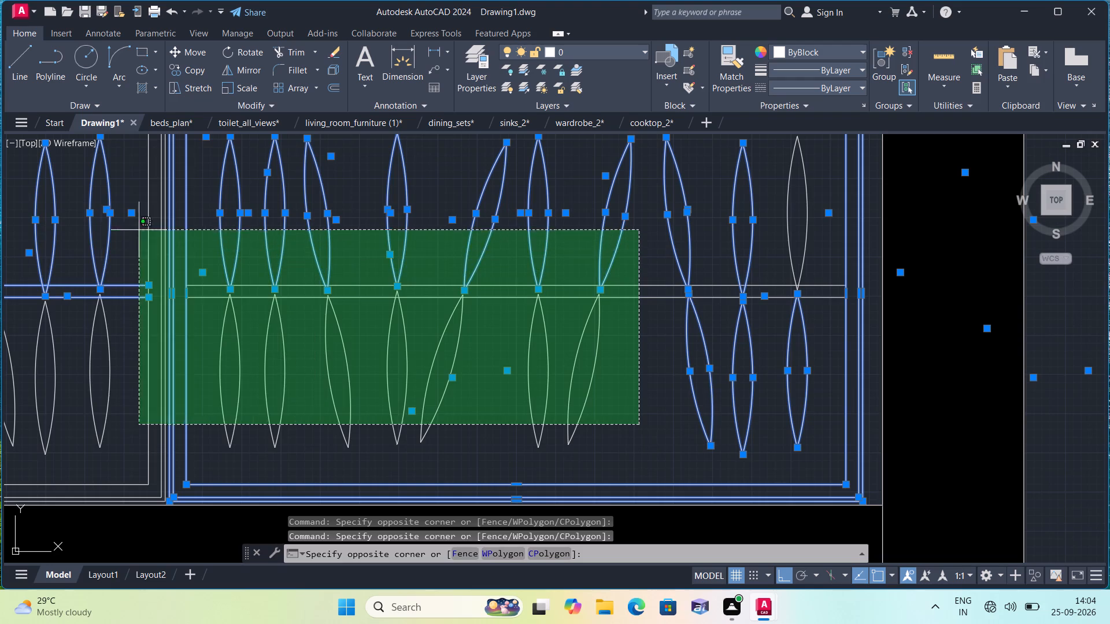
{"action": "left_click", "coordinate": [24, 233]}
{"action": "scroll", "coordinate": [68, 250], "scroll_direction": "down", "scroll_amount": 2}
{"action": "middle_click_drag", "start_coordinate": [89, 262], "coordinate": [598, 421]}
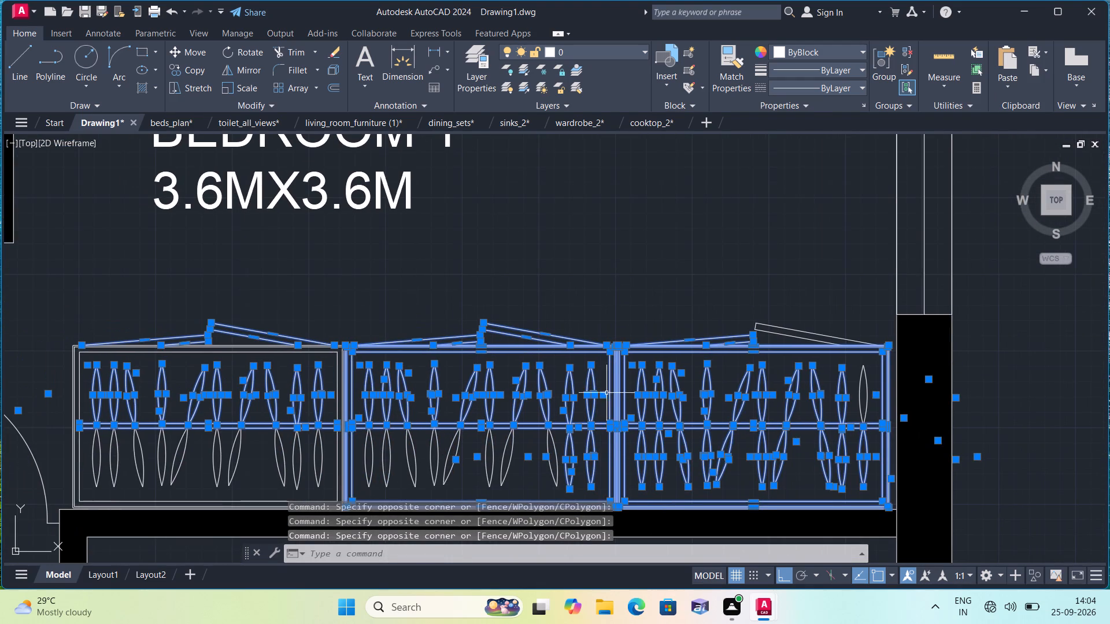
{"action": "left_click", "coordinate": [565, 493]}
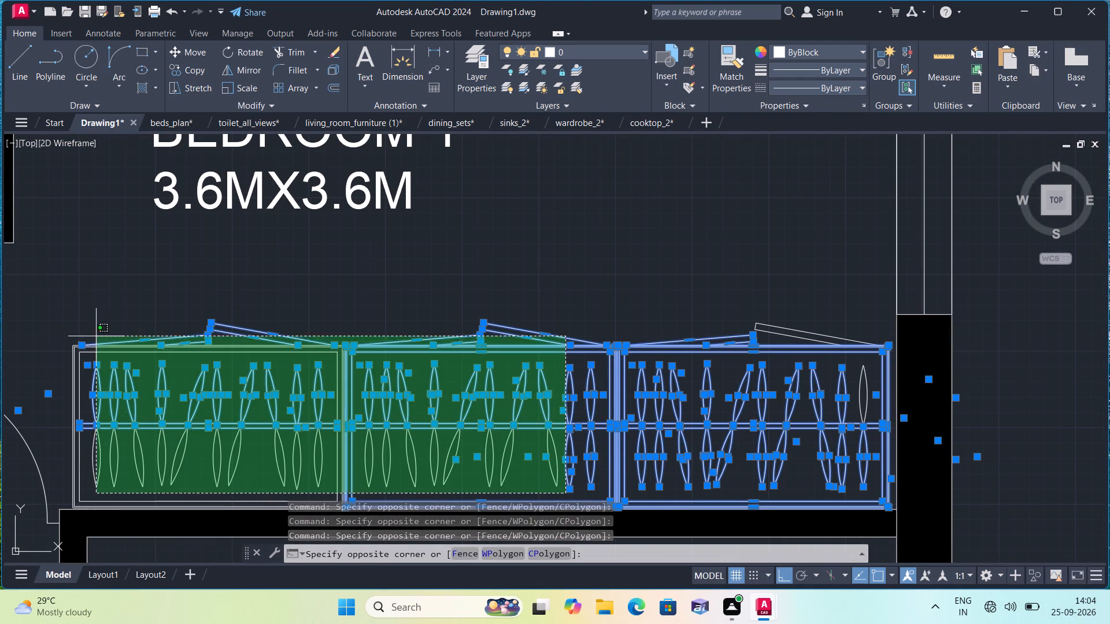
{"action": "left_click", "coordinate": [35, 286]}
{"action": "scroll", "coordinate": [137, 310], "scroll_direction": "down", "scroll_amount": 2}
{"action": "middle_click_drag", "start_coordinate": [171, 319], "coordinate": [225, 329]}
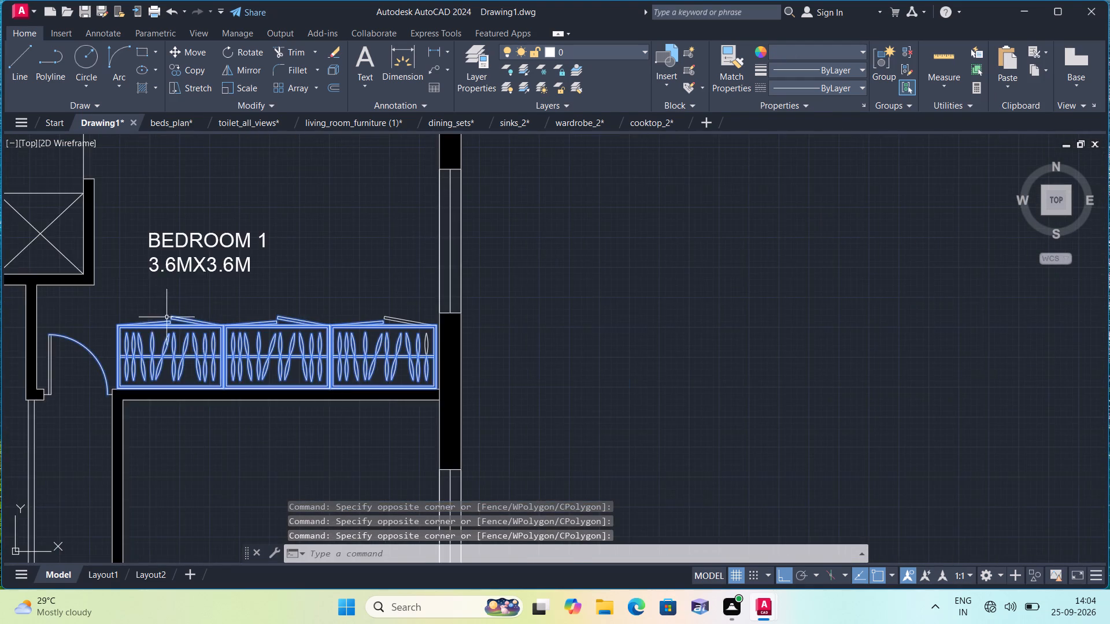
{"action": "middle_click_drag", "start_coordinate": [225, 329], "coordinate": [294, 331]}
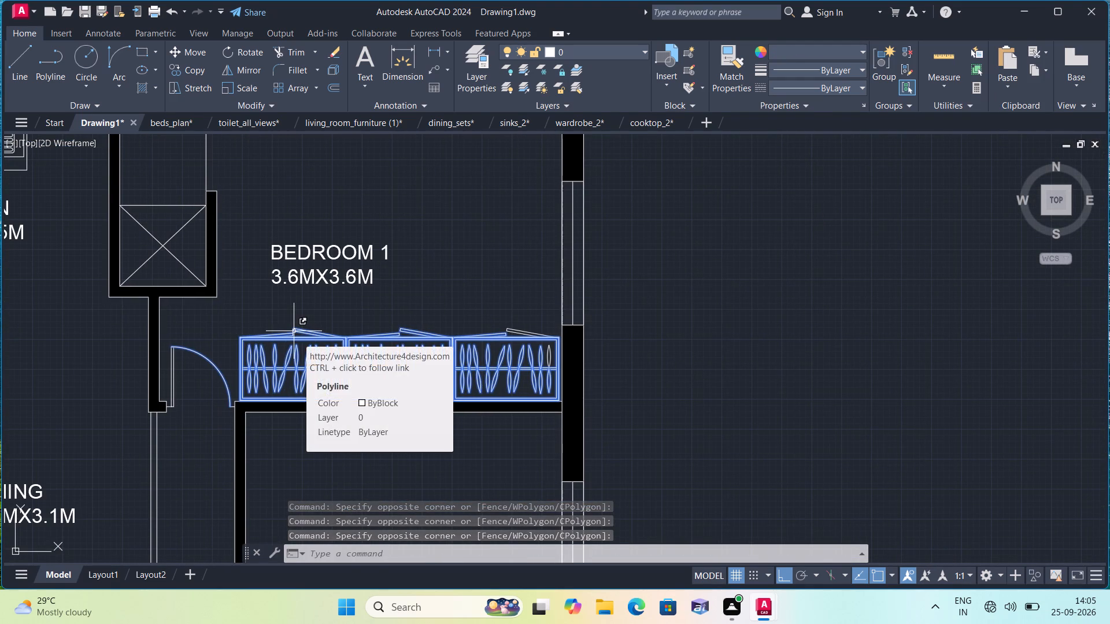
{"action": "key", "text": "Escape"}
Scale the row of three wardrobes in Bedroom 1 down freehand to a little over half its size, about a point near its middle.
{"action": "scroll", "coordinate": [362, 385], "scroll_direction": "up", "scroll_amount": 2}
{"action": "middle_click_drag", "start_coordinate": [563, 426], "coordinate": [571, 373]}
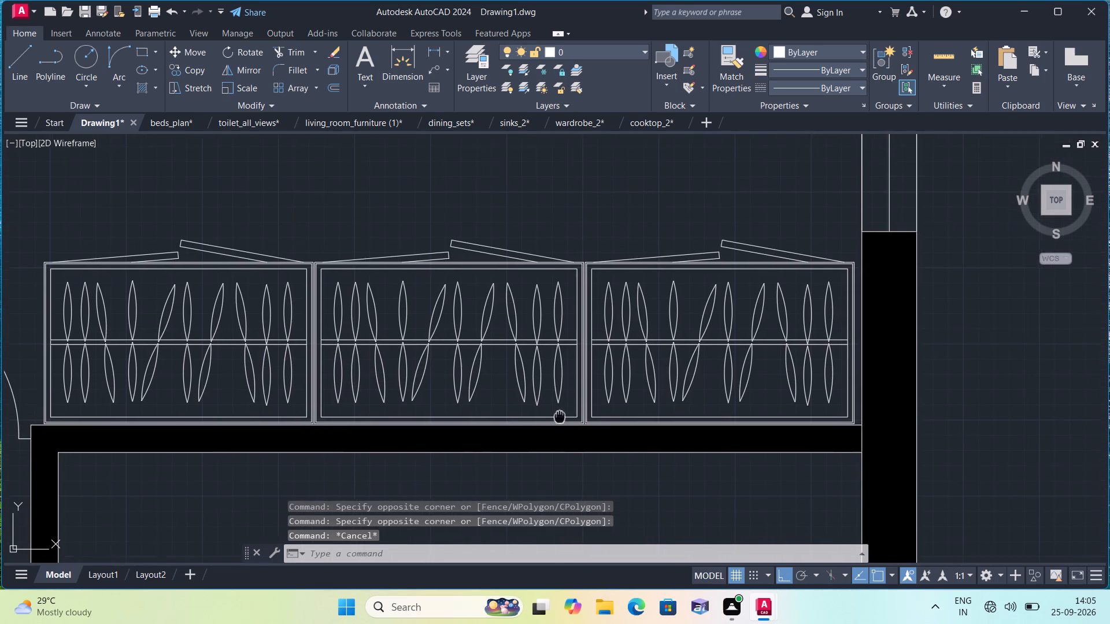
{"action": "middle_click_drag", "start_coordinate": [571, 373], "coordinate": [571, 371]}
{"action": "scroll", "coordinate": [847, 353], "scroll_direction": "up", "scroll_amount": 2}
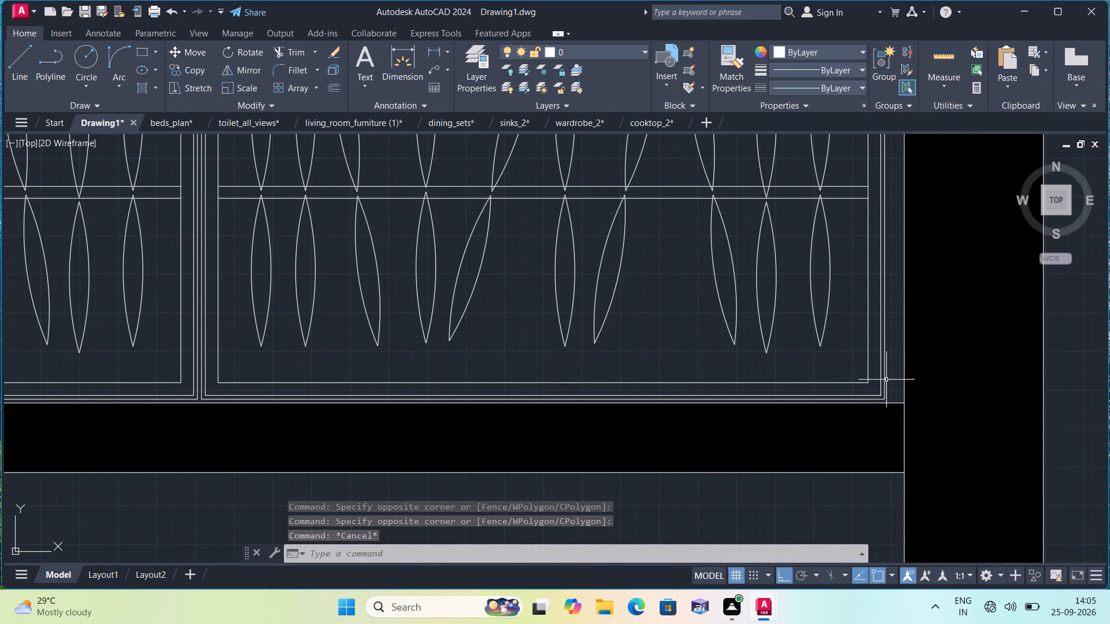
{"action": "left_click", "coordinate": [891, 384]}
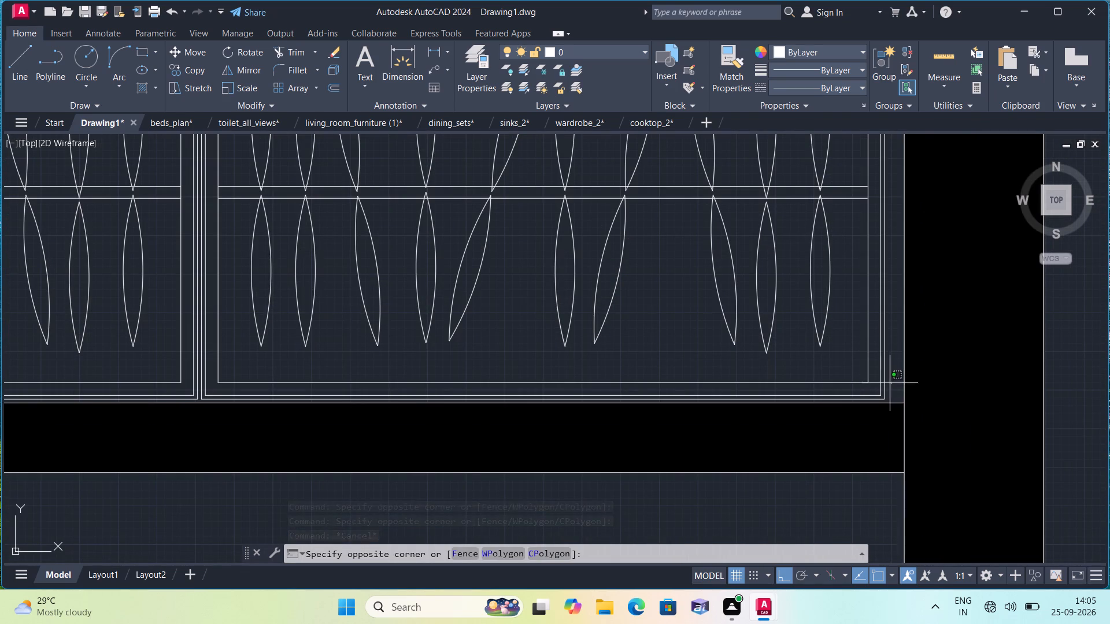
{"action": "scroll", "coordinate": [457, 256], "scroll_direction": "down", "scroll_amount": 2}
{"action": "middle_click_drag", "start_coordinate": [401, 238], "coordinate": [797, 480]}
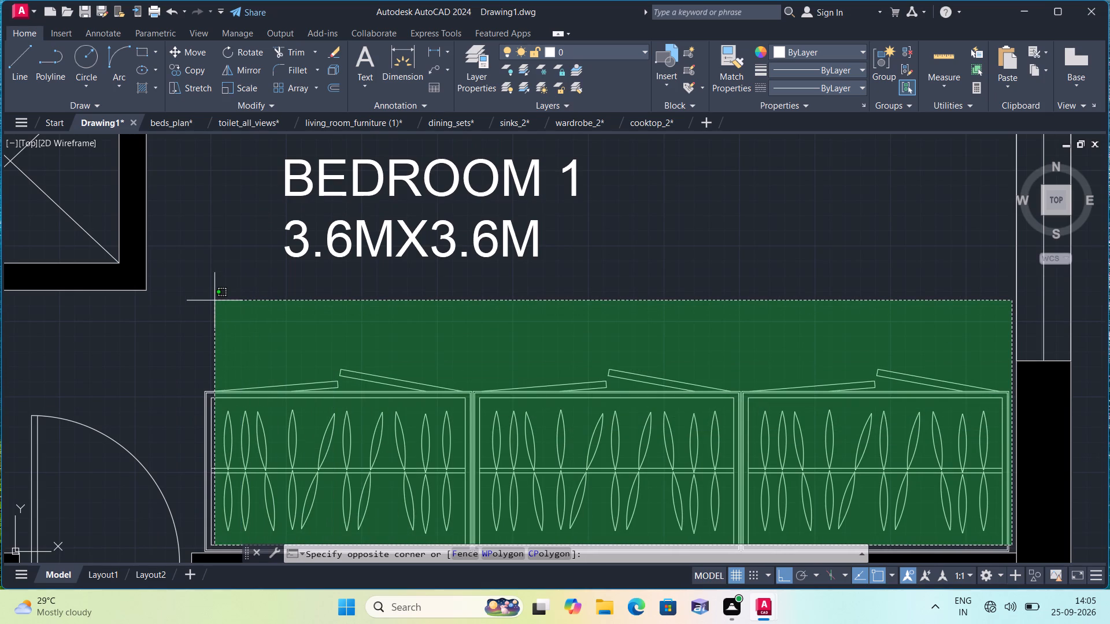
{"action": "left_click", "coordinate": [214, 300]}
{"action": "scroll", "coordinate": [476, 305], "scroll_direction": "down", "scroll_amount": 1}
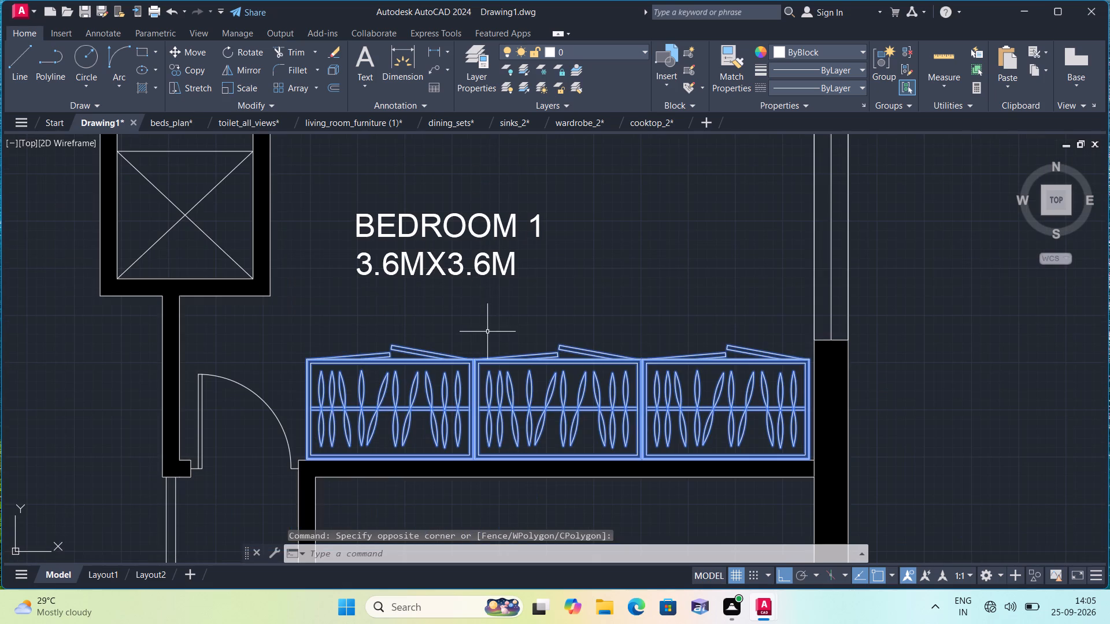
{"action": "left_click", "coordinate": [247, 84]}
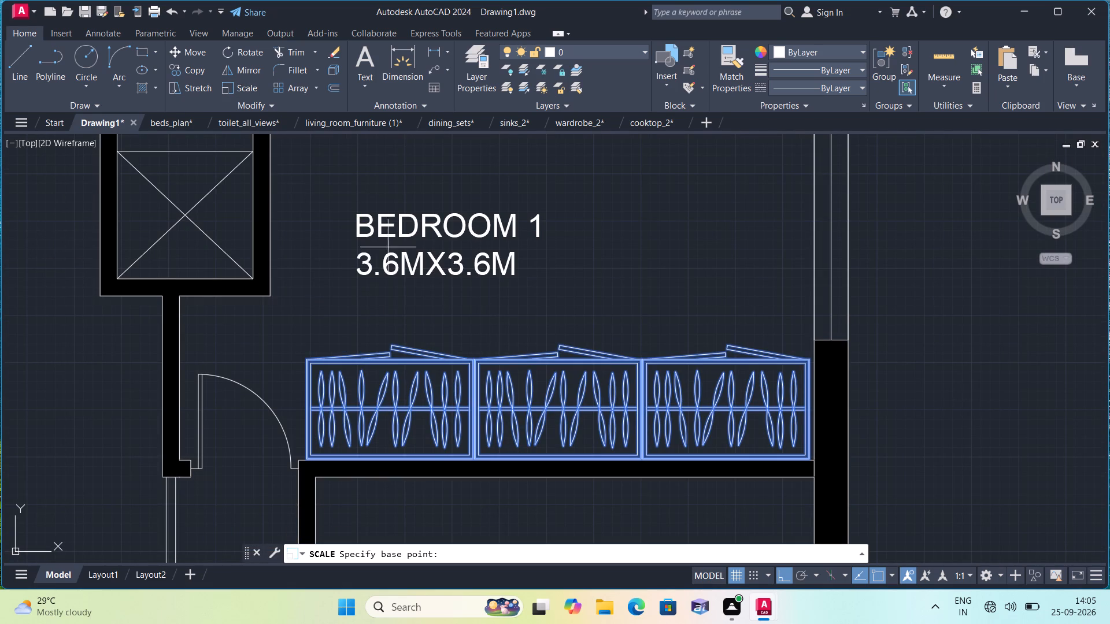
{"action": "left_click", "coordinate": [495, 381]}
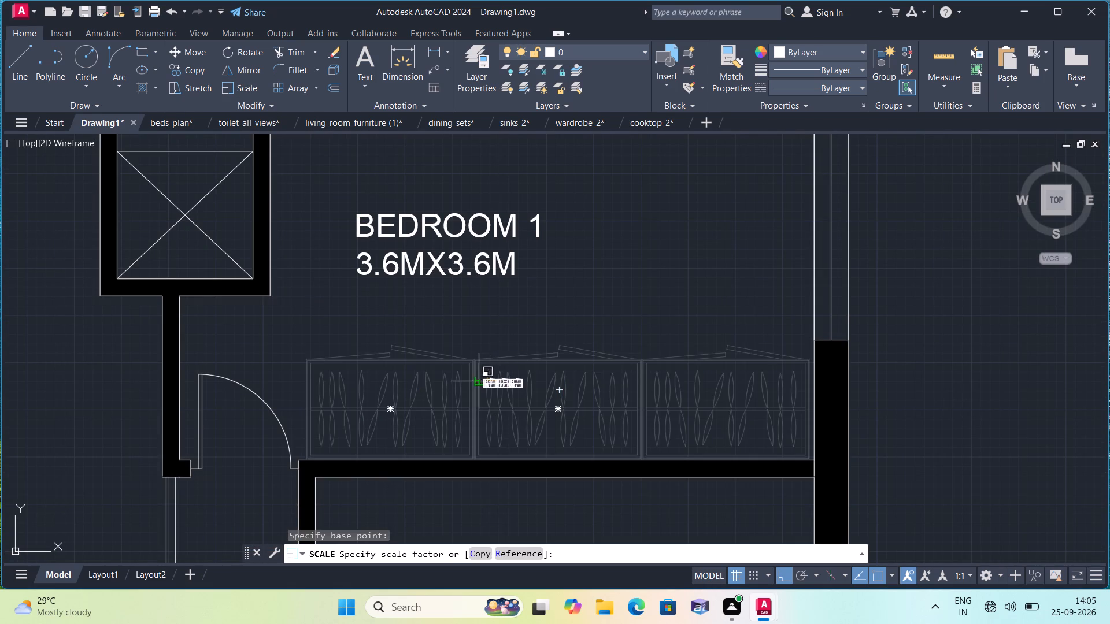
{"action": "left_click", "coordinate": [379, 464]}
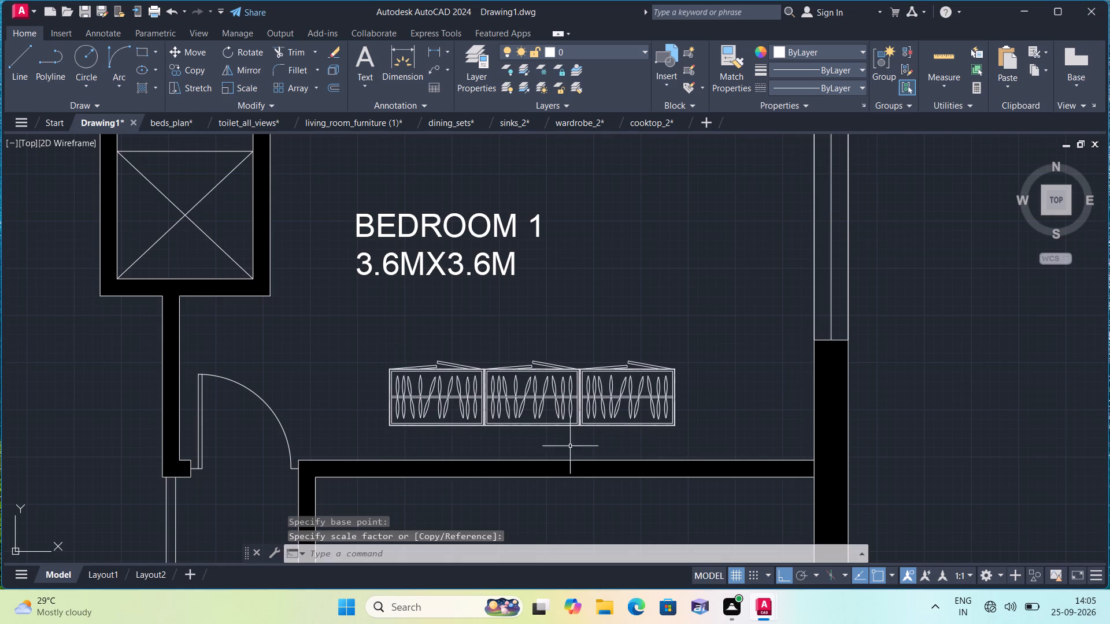
Move the reduced row of three wardrobes, with Ortho off, down against Bedroom 1's lower wall and further towards the east wall.
{"action": "left_click", "coordinate": [708, 445]}
{"action": "left_click", "coordinate": [304, 308]}
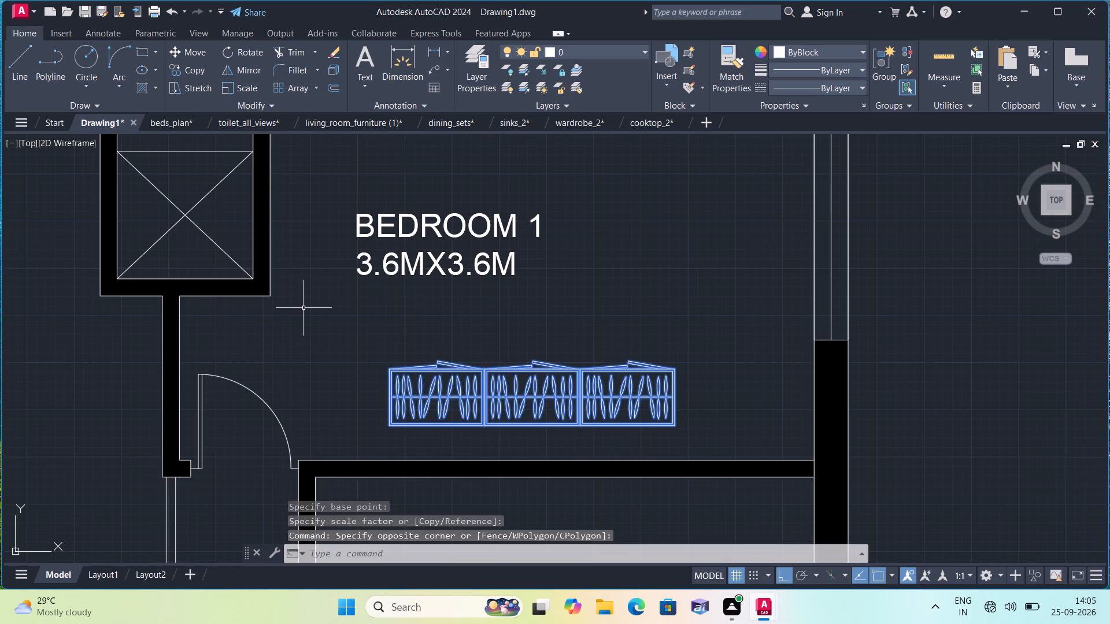
{"action": "left_click", "coordinate": [198, 54]}
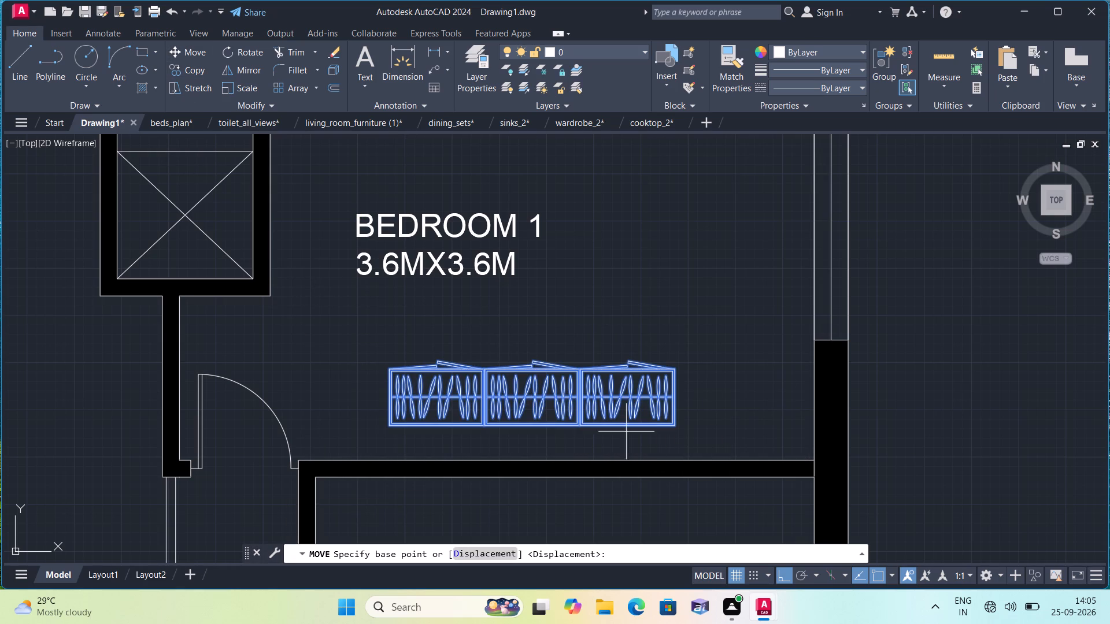
{"action": "scroll", "coordinate": [680, 428], "scroll_direction": "up", "scroll_amount": 2}
{"action": "left_click", "coordinate": [672, 429]}
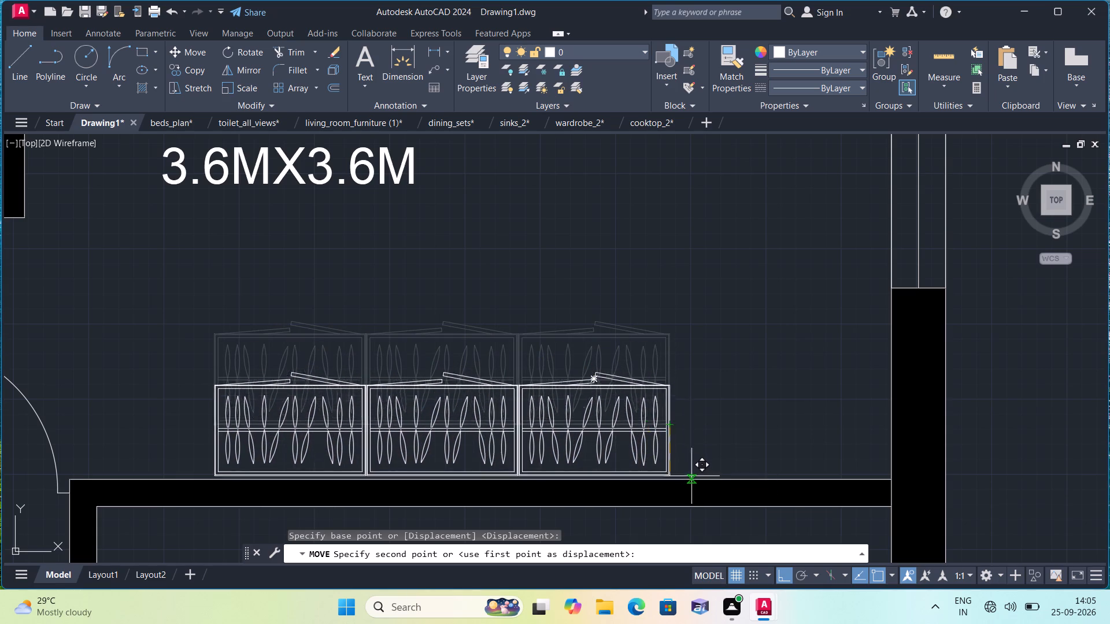
{"action": "scroll", "coordinate": [710, 478], "scroll_direction": "up", "scroll_amount": 1}
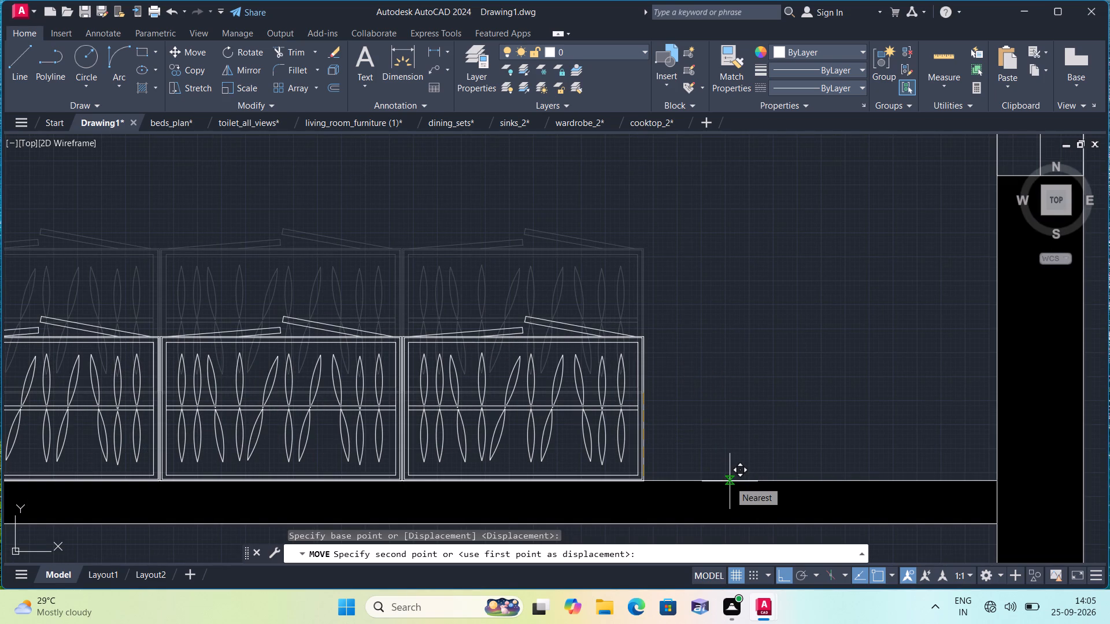
{"action": "key", "text": "F8"}
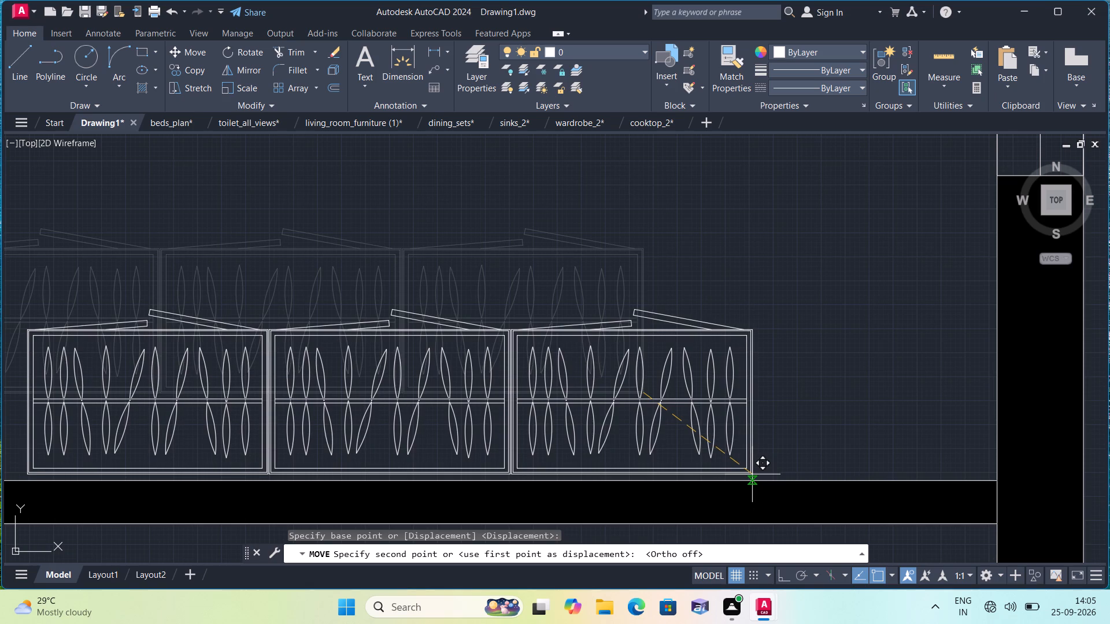
{"action": "left_click", "coordinate": [752, 474]}
Scale the separate upright wardrobe southwest of the floor plan down freehand to just over a third of its size, about a point near its centre.
{"action": "scroll", "coordinate": [852, 450], "scroll_direction": "down", "scroll_amount": 3}
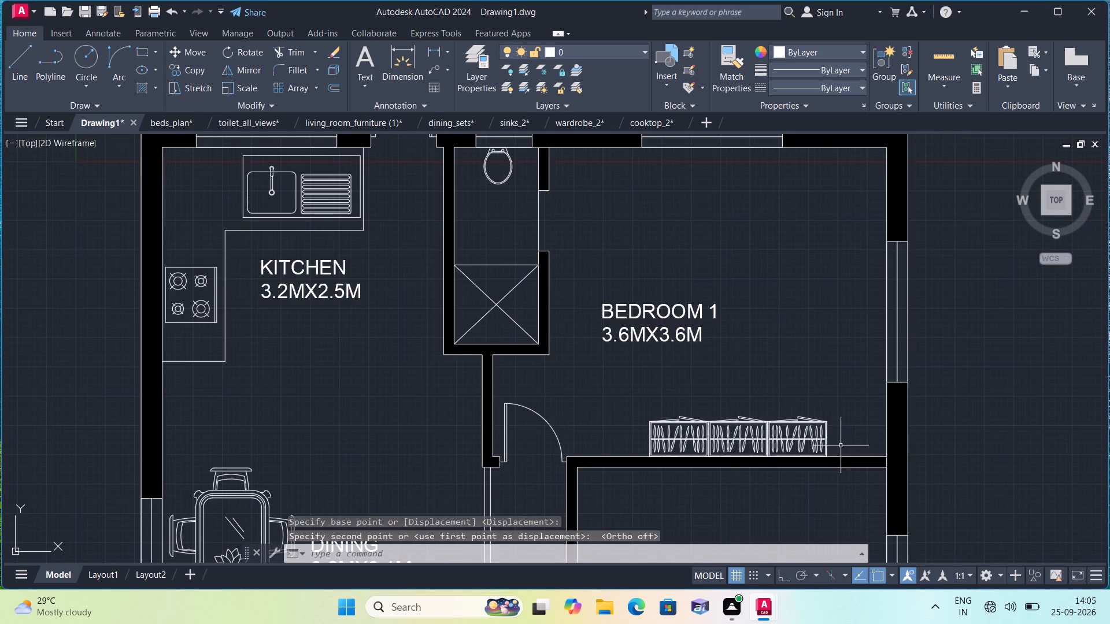
{"action": "scroll", "coordinate": [842, 451], "scroll_direction": "down", "scroll_amount": 2}
{"action": "middle_click_drag", "start_coordinate": [895, 406], "coordinate": [620, 299]}
{"action": "scroll", "coordinate": [676, 328], "scroll_direction": "down", "scroll_amount": 2}
{"action": "scroll", "coordinate": [811, 388], "scroll_direction": "down", "scroll_amount": 1}
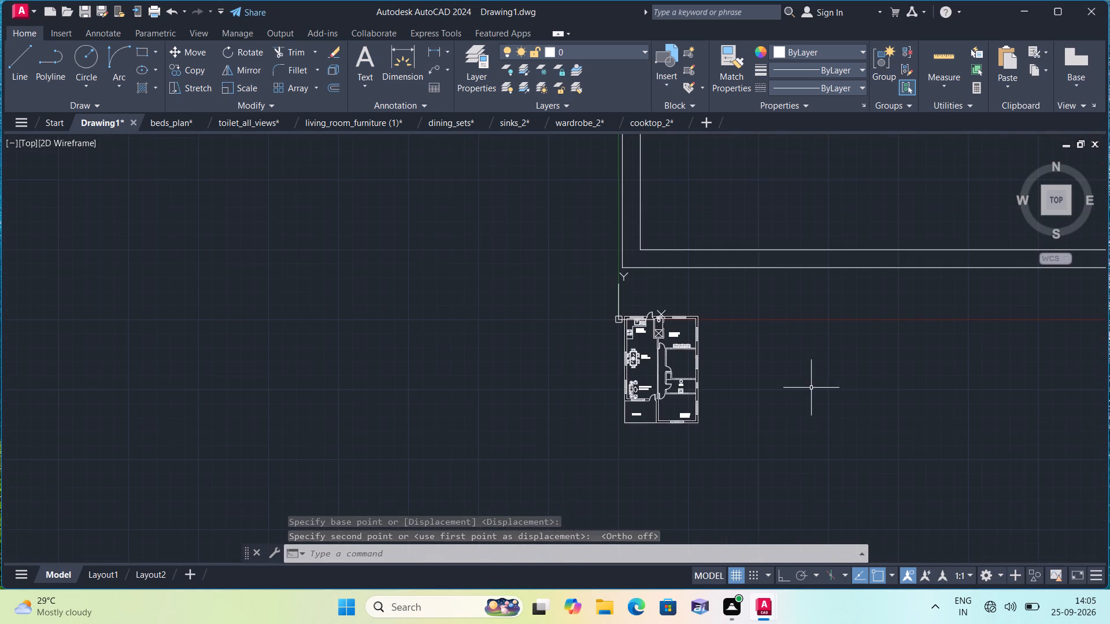
{"action": "middle_click_drag", "start_coordinate": [806, 384], "coordinate": [634, 318]}
{"action": "scroll", "coordinate": [745, 348], "scroll_direction": "down", "scroll_amount": 3}
{"action": "scroll", "coordinate": [609, 392], "scroll_direction": "down", "scroll_amount": 1}
{"action": "middle_click_drag", "start_coordinate": [450, 424], "coordinate": [487, 366]}
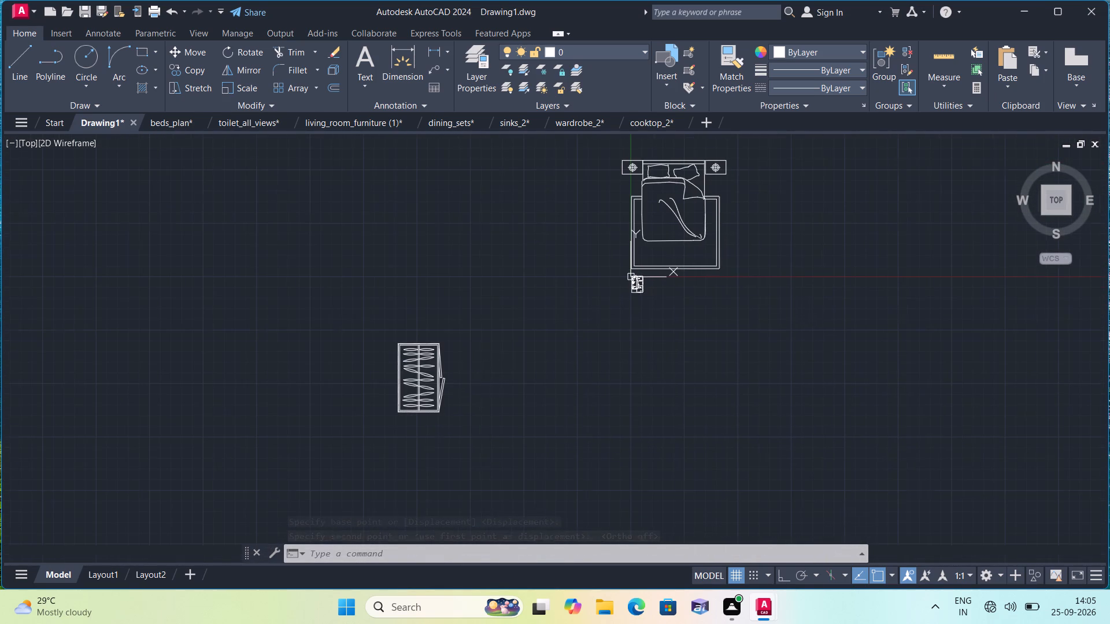
{"action": "left_click_drag", "start_coordinate": [480, 428], "coordinate": [466, 415]}
{"action": "left_click", "coordinate": [353, 303]}
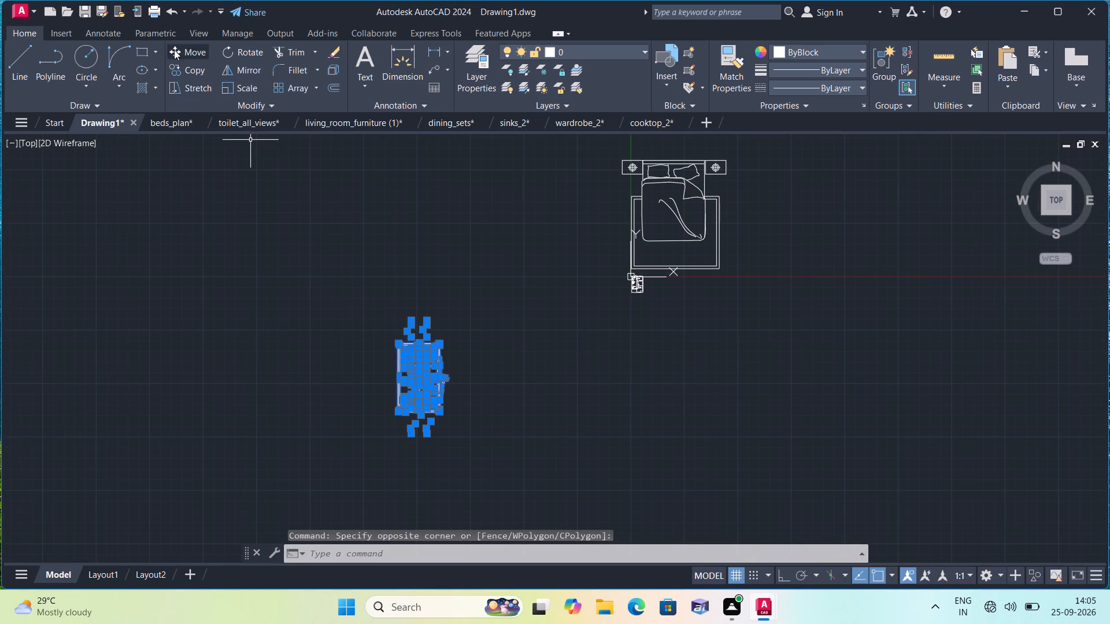
{"action": "left_click_drag", "start_coordinate": [185, 50], "coordinate": [195, 68]}
{"action": "left_click", "coordinate": [242, 82]}
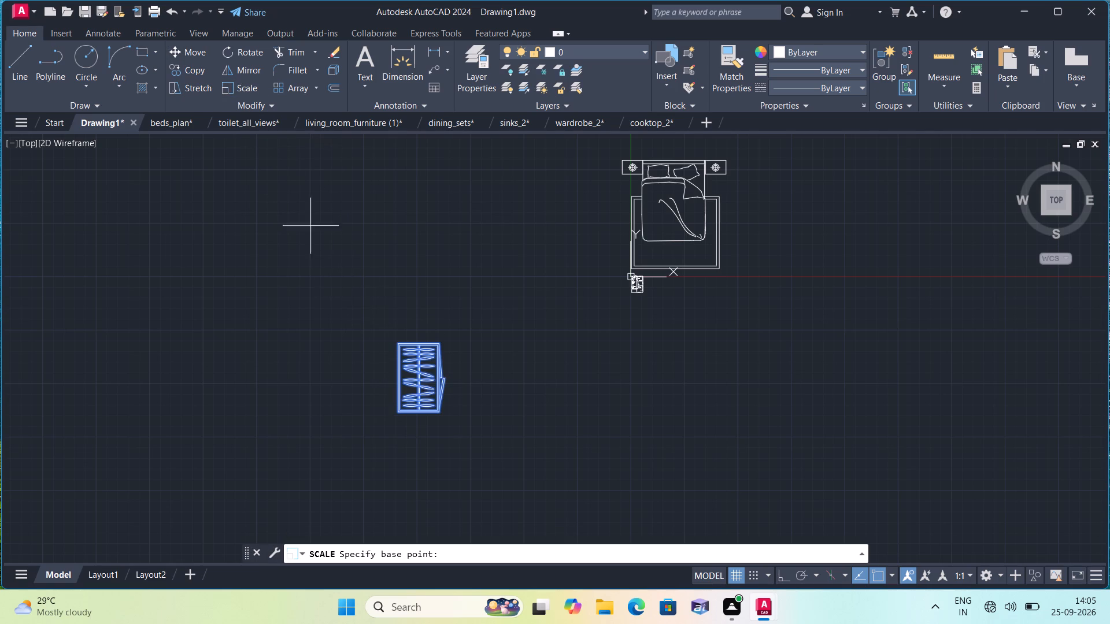
{"action": "left_click", "coordinate": [406, 369]}
{"action": "left_click", "coordinate": [412, 380]}
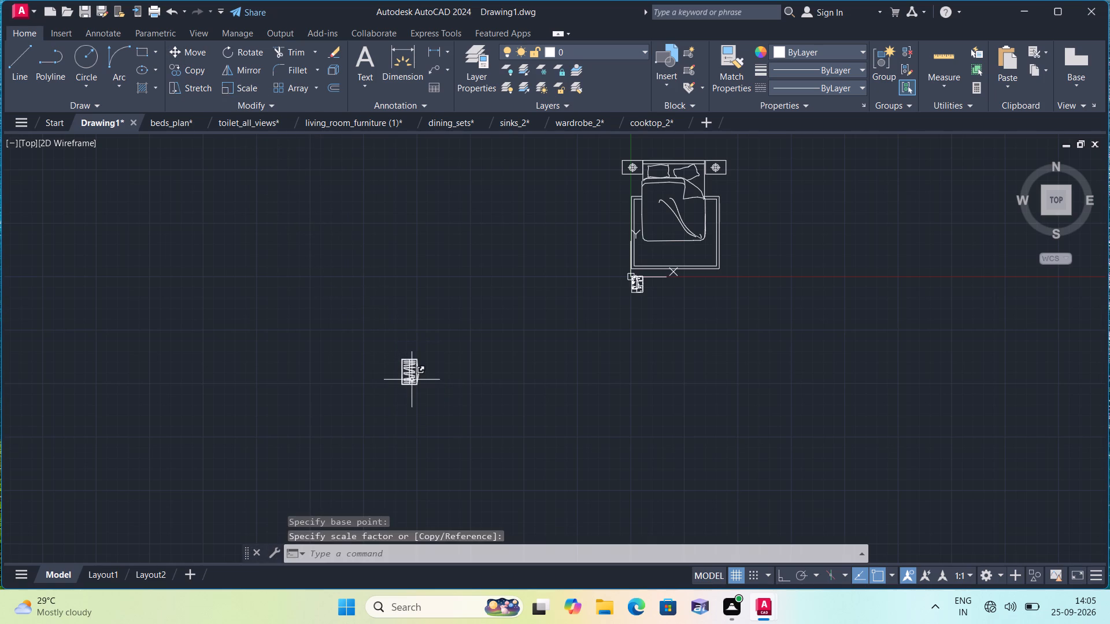
Move the separate upright wardrobe northeast, closer to the floor plan's west side and just southwest of the large bed.
{"action": "left_click", "coordinate": [434, 383]}
{"action": "left_click", "coordinate": [391, 334]}
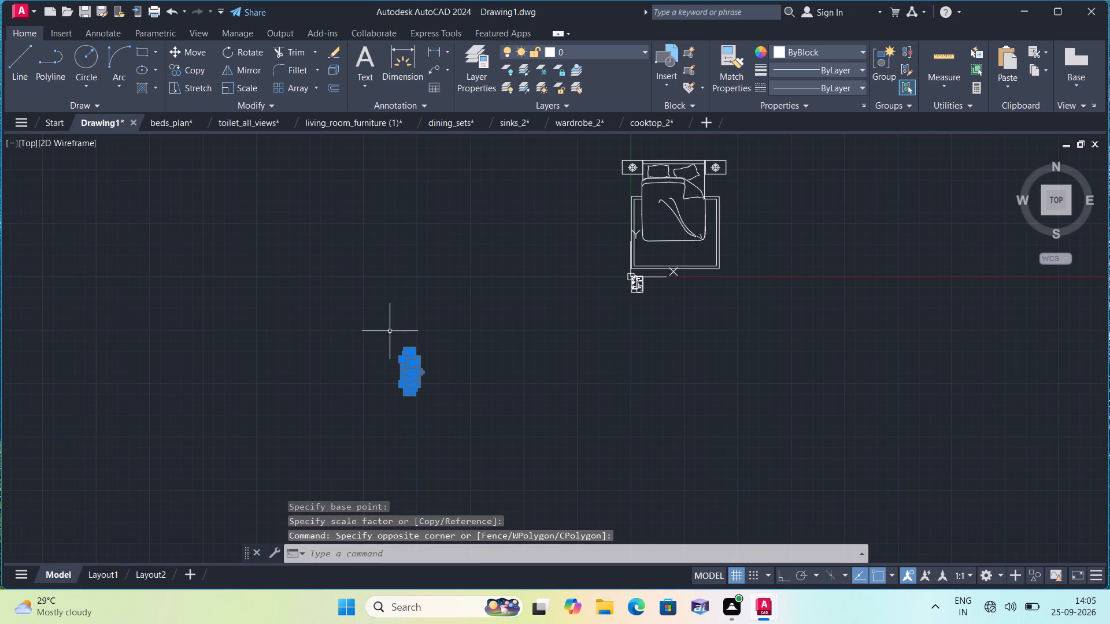
{"action": "left_click", "coordinate": [196, 53]}
{"action": "scroll", "coordinate": [380, 341], "scroll_direction": "up", "scroll_amount": 2}
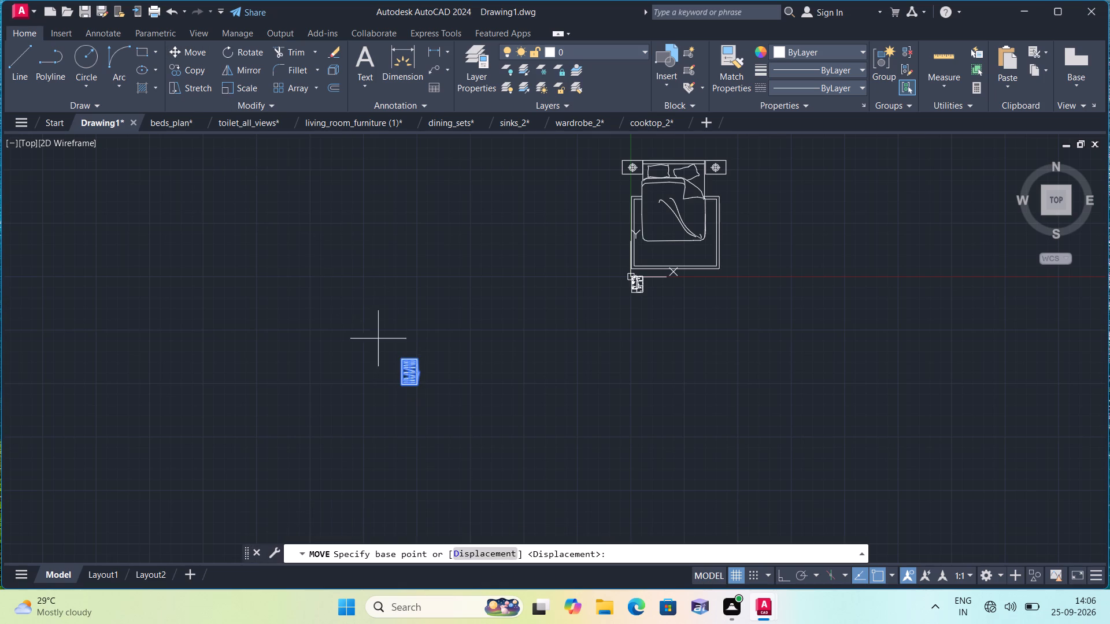
{"action": "left_click", "coordinate": [428, 415]}
{"action": "scroll", "coordinate": [590, 365], "scroll_direction": "down", "scroll_amount": 3}
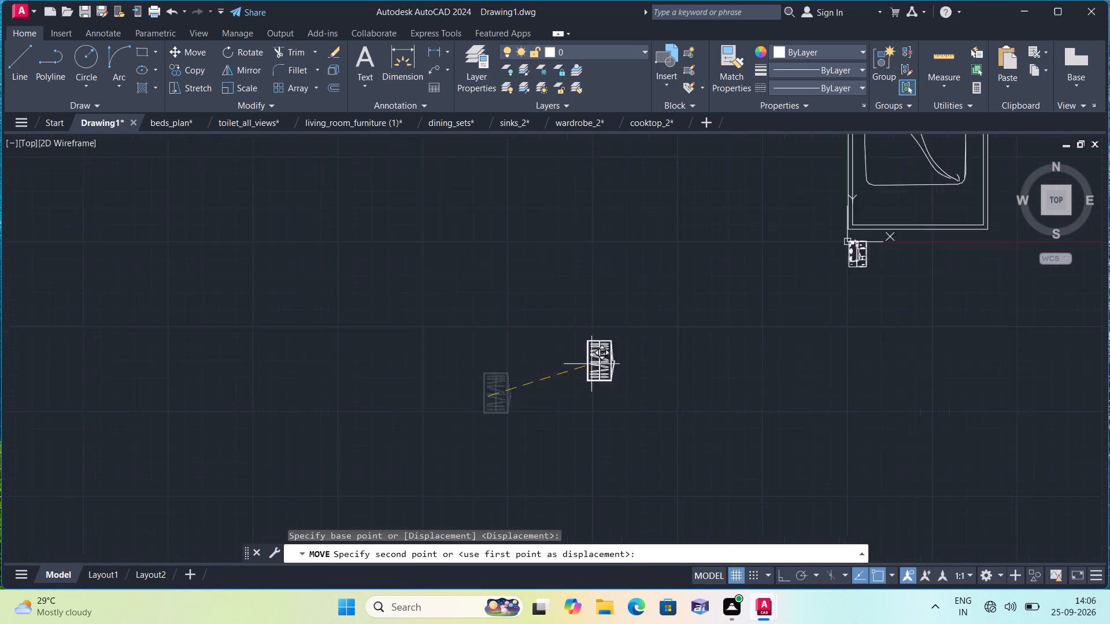
{"action": "middle_click_drag", "start_coordinate": [620, 323], "coordinate": [430, 426]}
{"action": "scroll", "coordinate": [434, 430], "scroll_direction": "up", "scroll_amount": 3}
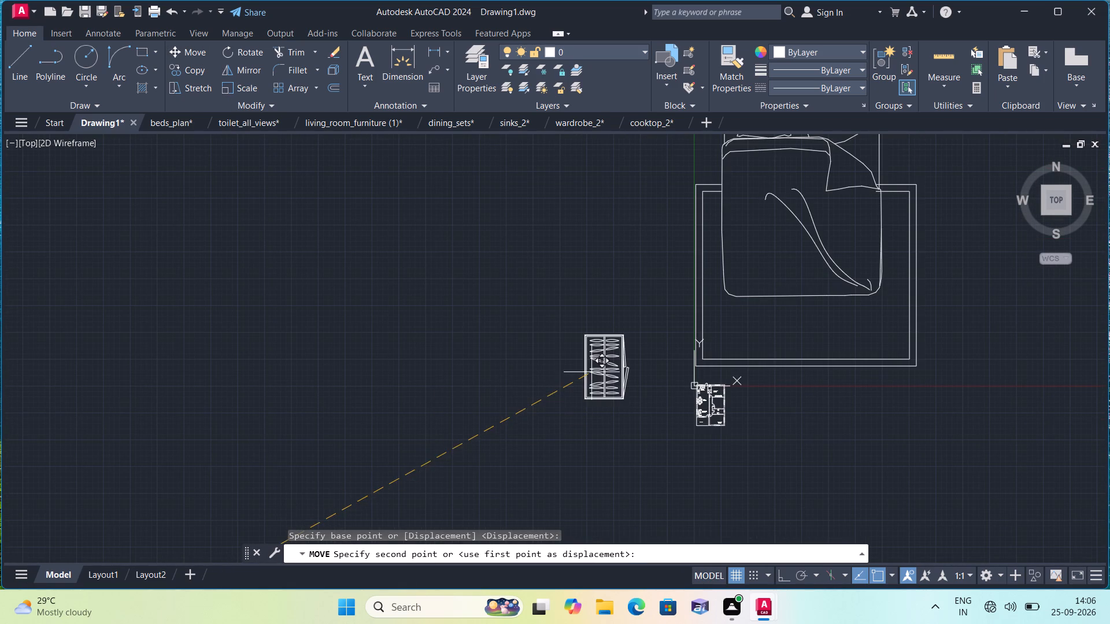
{"action": "left_click", "coordinate": [591, 372]}
Scale the separate upright wardrobe down freehand to about a quarter of its size, about a point near its centre.
{"action": "scroll", "coordinate": [708, 437], "scroll_direction": "up", "scroll_amount": 4}
{"action": "middle_click_drag", "start_coordinate": [679, 391], "coordinate": [594, 474]}
{"action": "scroll", "coordinate": [593, 467], "scroll_direction": "down", "scroll_amount": 1}
{"action": "left_click", "coordinate": [334, 426]}
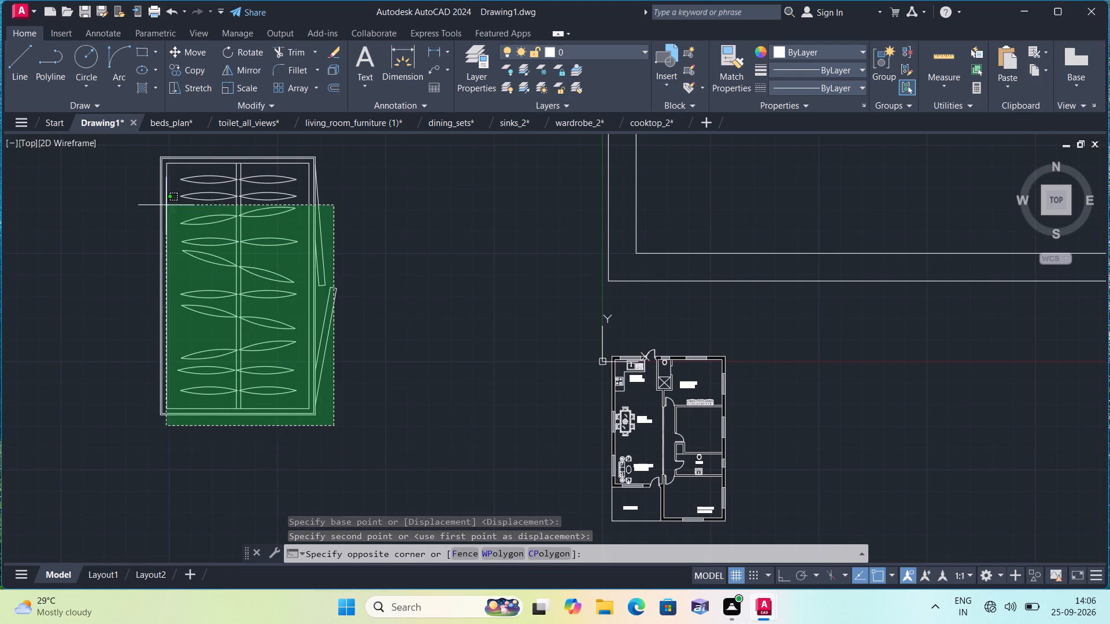
{"action": "left_click", "coordinate": [119, 144]}
{"action": "left_click", "coordinate": [253, 87]}
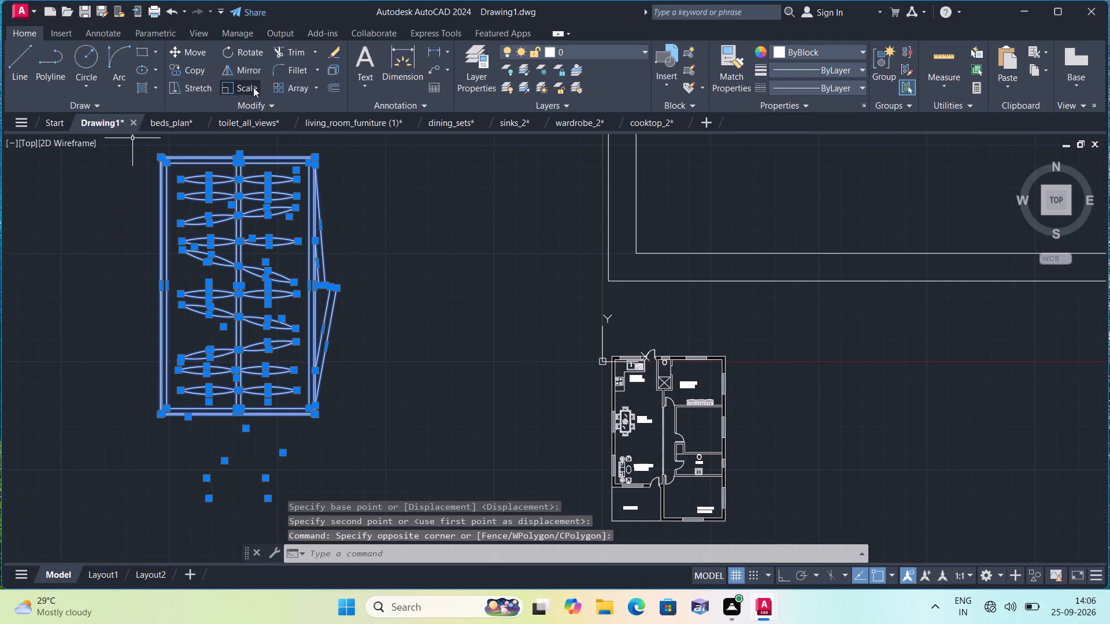
{"action": "left_click", "coordinate": [261, 266]}
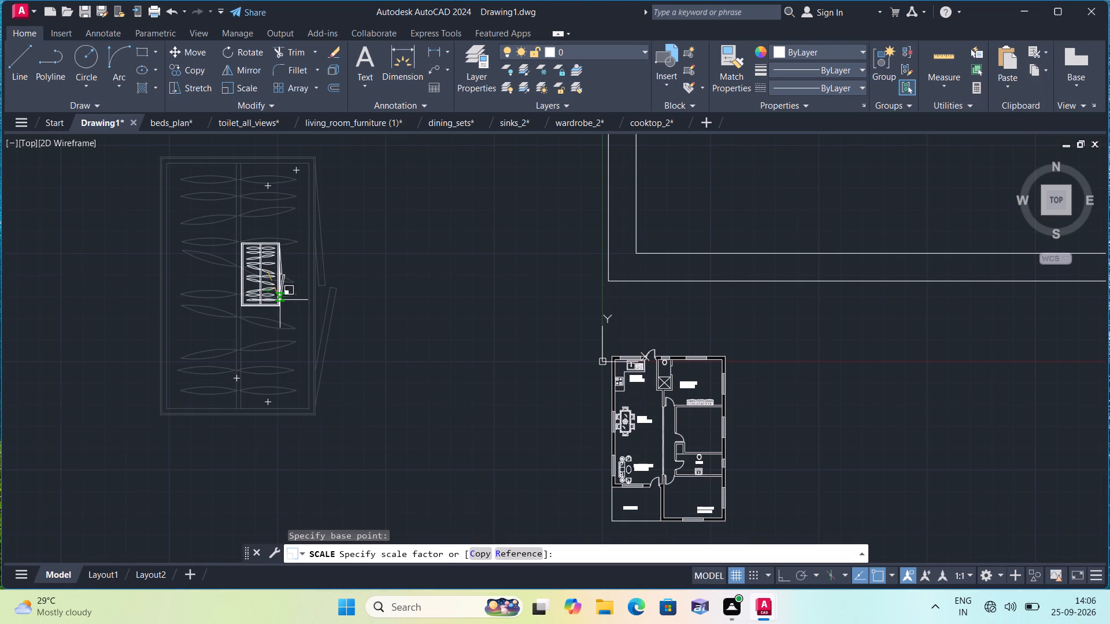
{"action": "left_click", "coordinate": [280, 300]}
Move the reduced upright wardrobe southeast to the open area just west of the living room.
{"action": "left_click_drag", "start_coordinate": [314, 329], "coordinate": [304, 317]}
{"action": "left_click", "coordinate": [207, 222]}
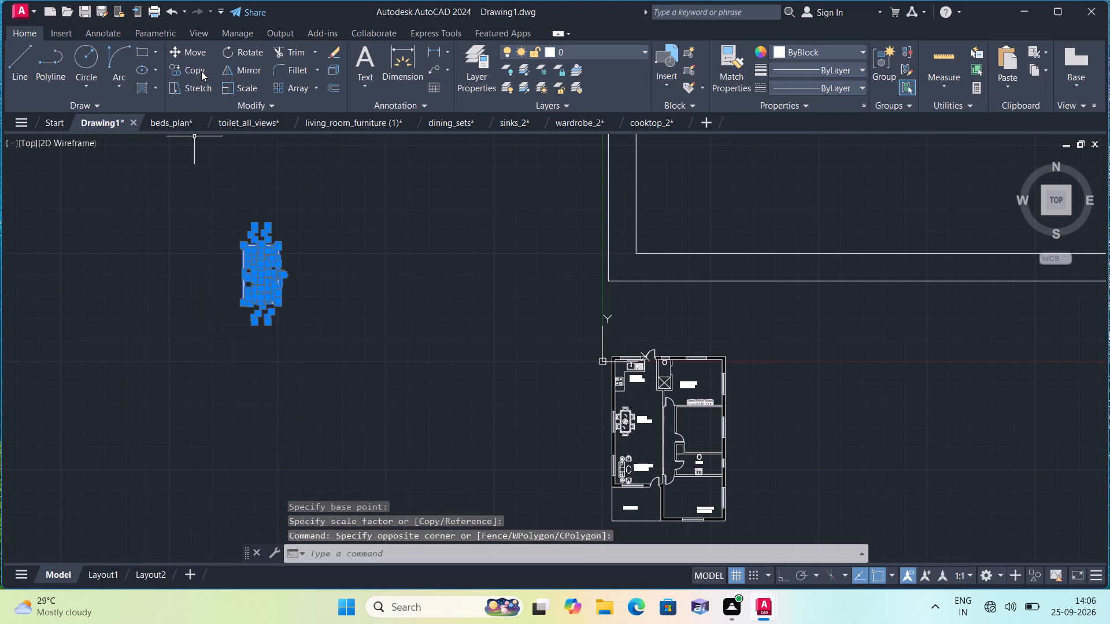
{"action": "left_click", "coordinate": [197, 54]}
{"action": "left_click", "coordinate": [270, 273]}
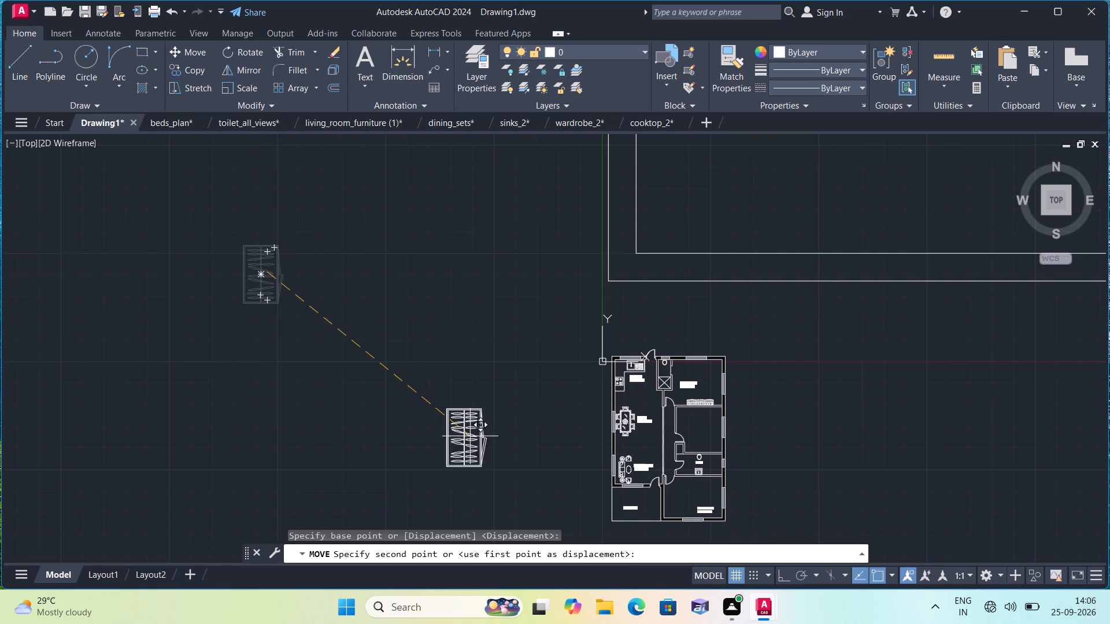
{"action": "scroll", "coordinate": [546, 458], "scroll_direction": "up", "scroll_amount": 4}
{"action": "middle_click_drag", "start_coordinate": [536, 455], "coordinate": [246, 308]}
{"action": "scroll", "coordinate": [248, 309], "scroll_direction": "down", "scroll_amount": 1}
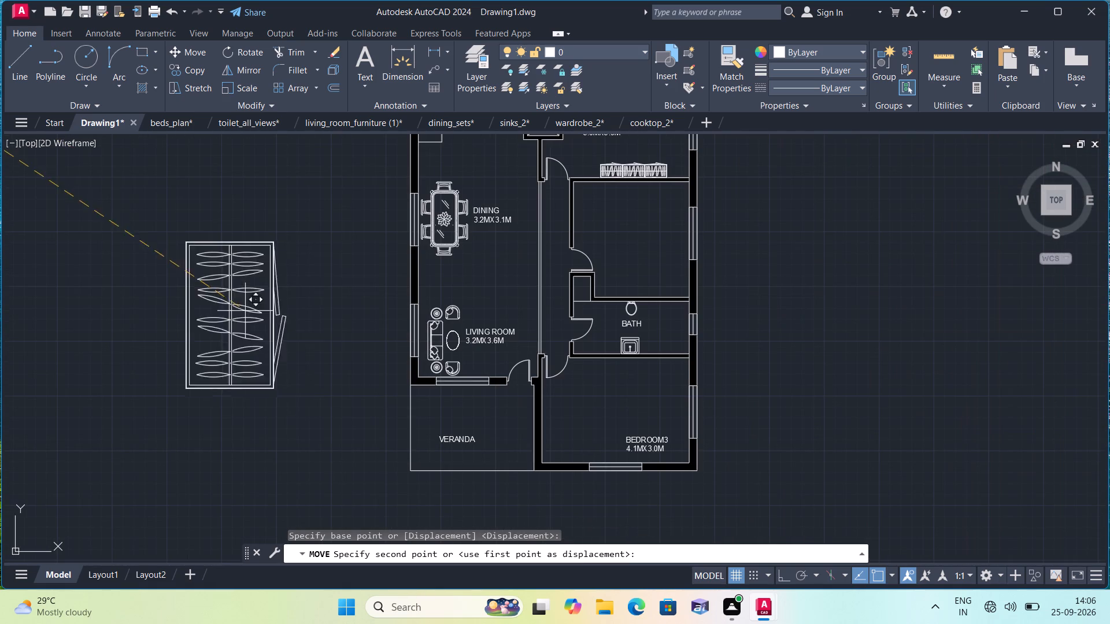
{"action": "left_click", "coordinate": [300, 317]}
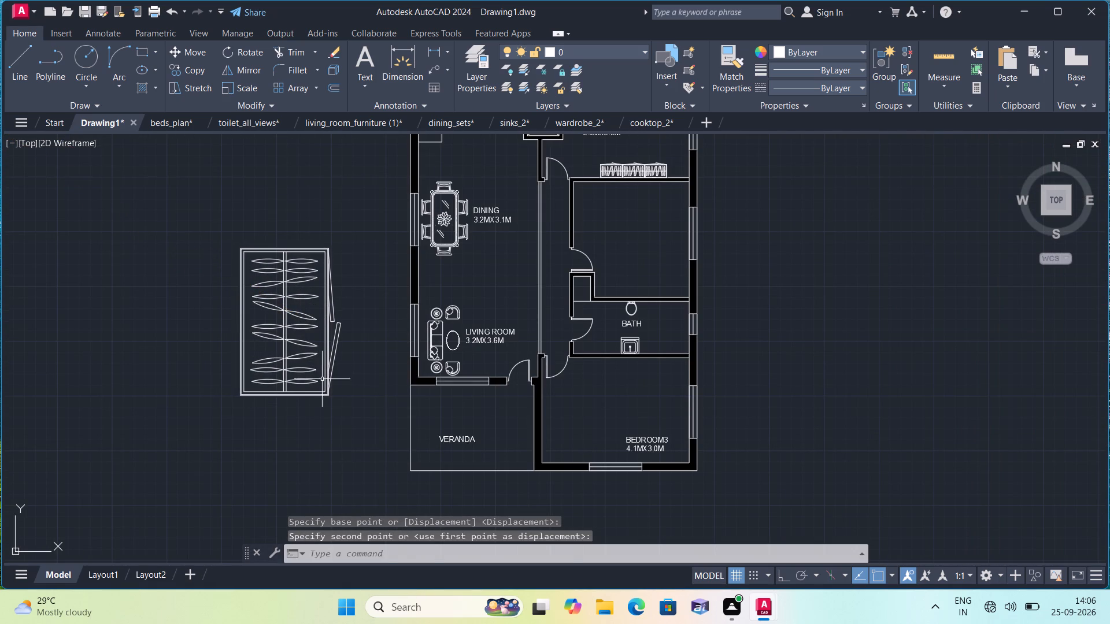
Scale the upright wardrobe west of the living room down freehand to about a quarter of its size.
{"action": "left_click_drag", "start_coordinate": [343, 408], "coordinate": [309, 357]}
{"action": "left_click", "coordinate": [238, 241]}
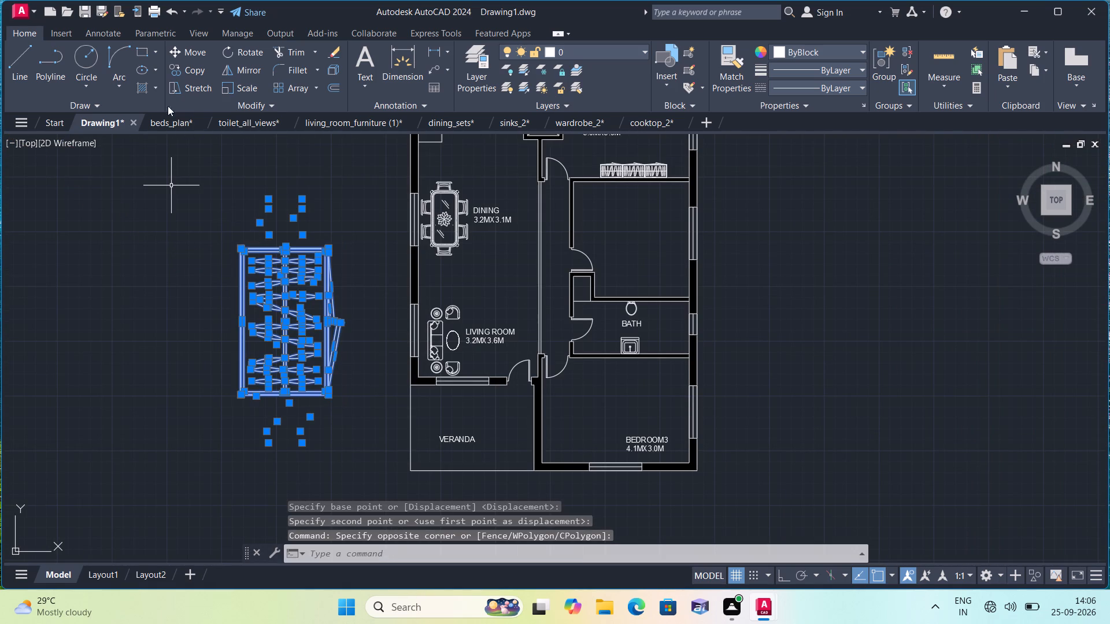
{"action": "left_click", "coordinate": [251, 86]}
{"action": "left_click", "coordinate": [261, 291]}
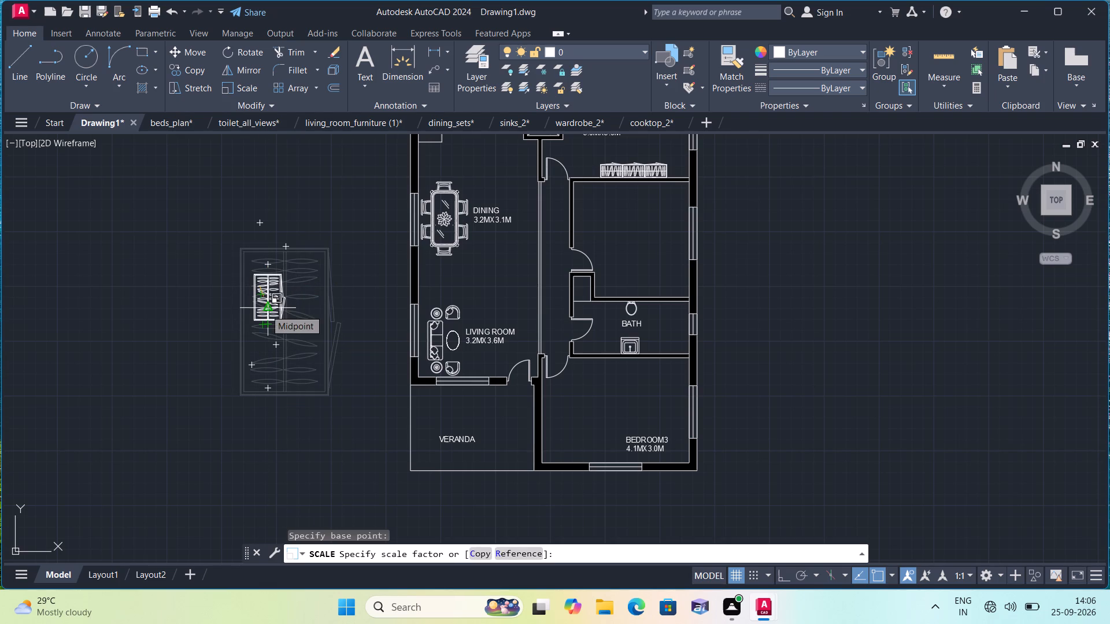
{"action": "left_click", "coordinate": [264, 303]}
Move the upright wardrobe into Bedroom 3's southwest corner, close to the wall shared with the veranda.
{"action": "left_click_drag", "start_coordinate": [300, 350], "coordinate": [280, 299]}
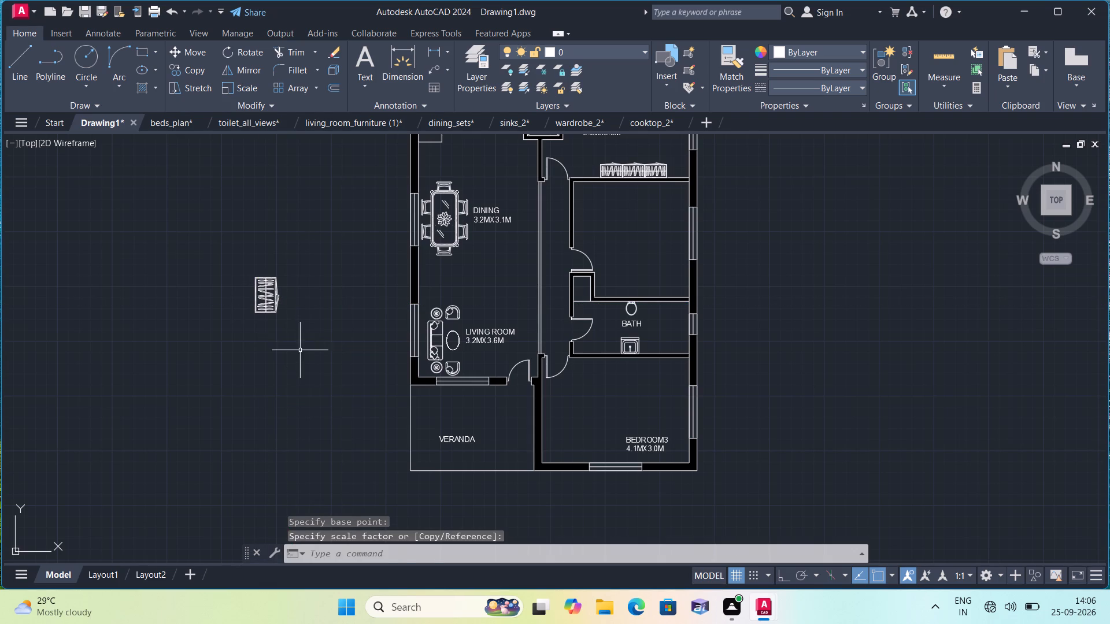
{"action": "left_click", "coordinate": [224, 225]}
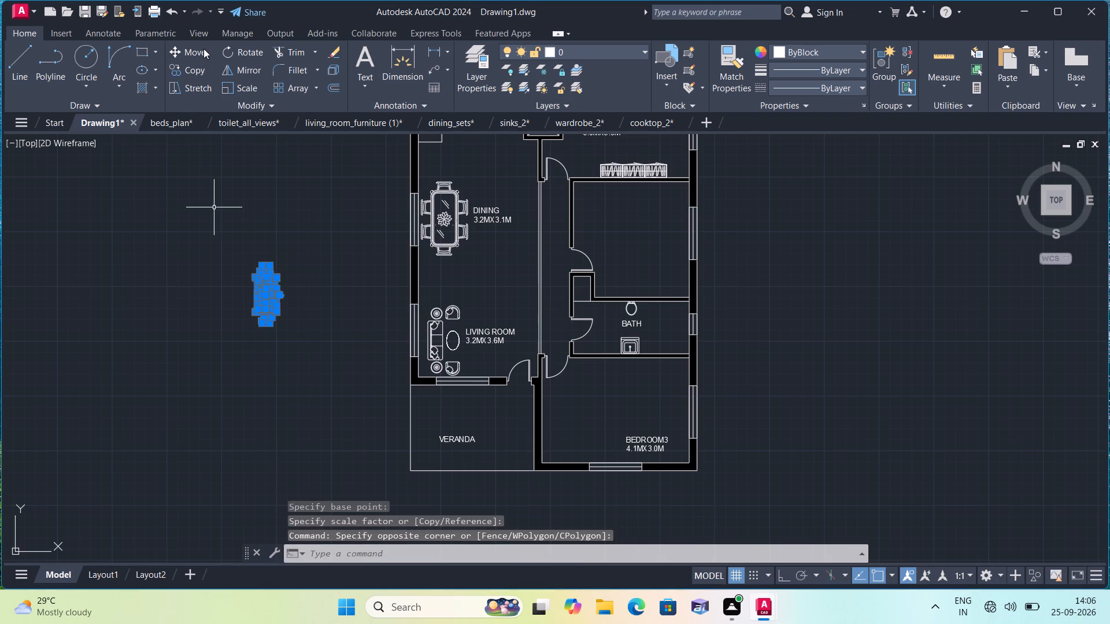
{"action": "left_click", "coordinate": [203, 49]}
{"action": "left_click", "coordinate": [265, 299]}
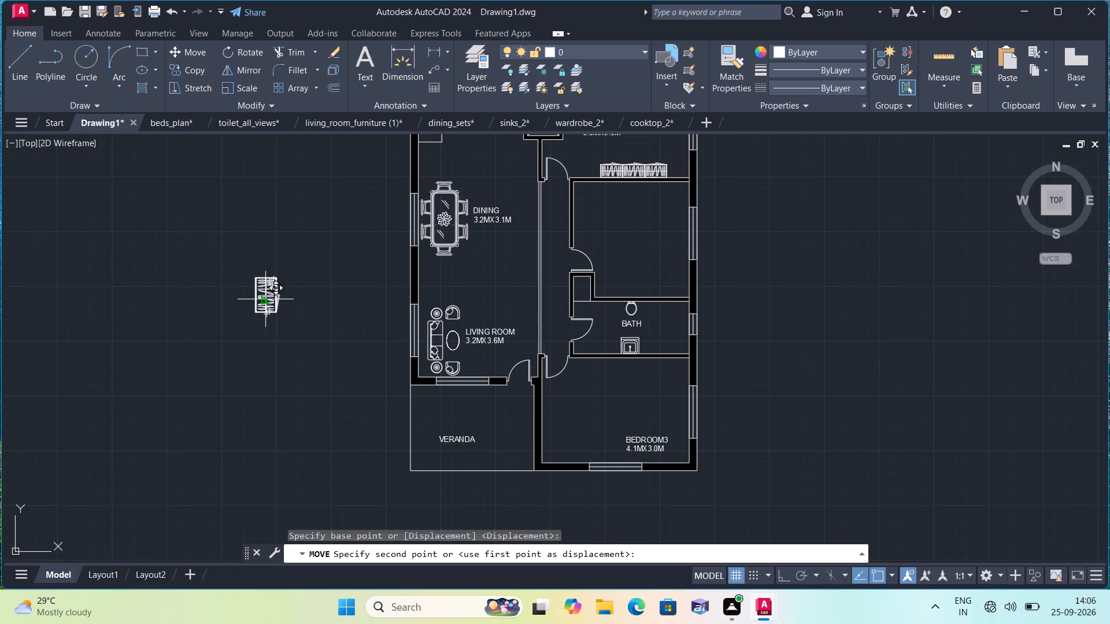
{"action": "scroll", "coordinate": [456, 359], "scroll_direction": "up", "scroll_amount": 3}
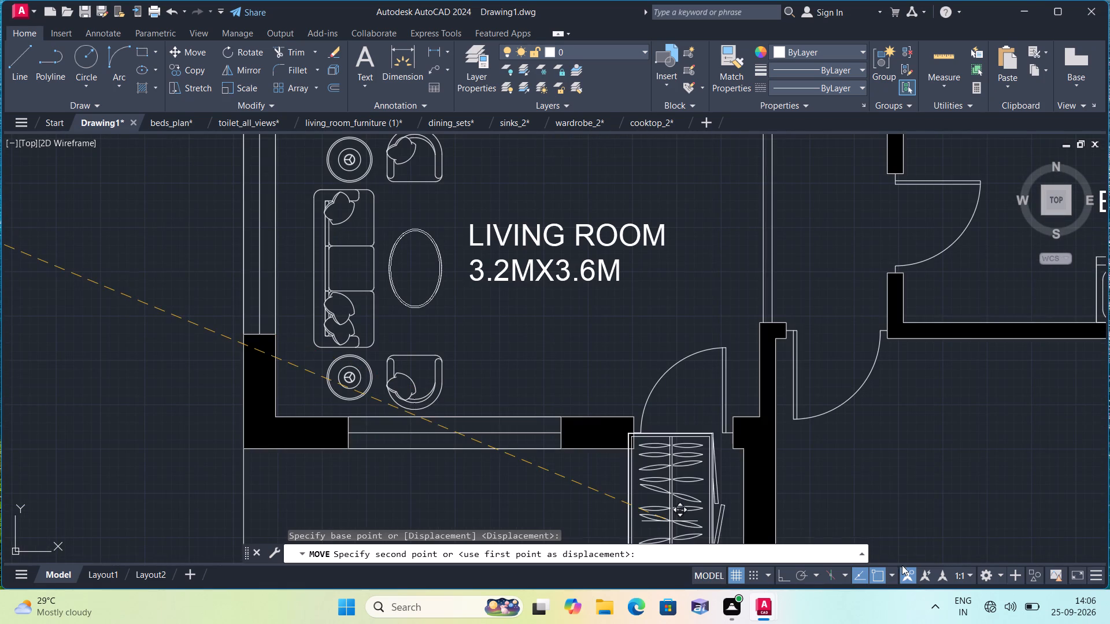
{"action": "middle_click_drag", "start_coordinate": [872, 520], "coordinate": [690, 328]}
{"action": "middle_click_drag", "start_coordinate": [663, 452], "coordinate": [556, 277]}
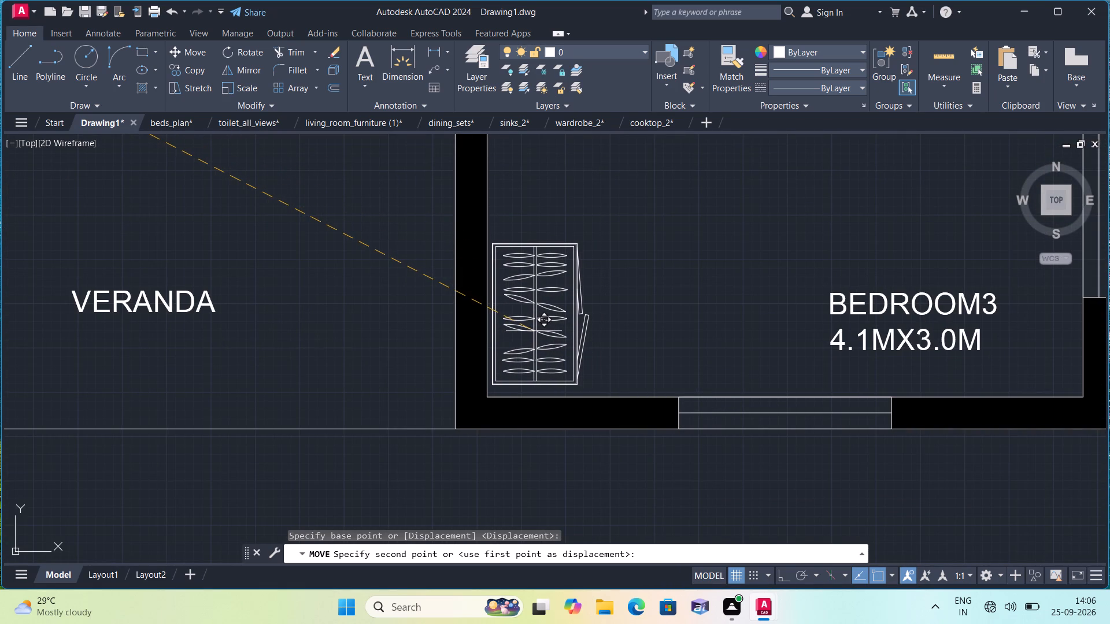
{"action": "left_click", "coordinate": [534, 331]}
Scale Bedroom 3's wardrobe down freehand to about three quarters of its size, about a point right of its centre.
{"action": "scroll", "coordinate": [612, 359], "scroll_direction": "up", "scroll_amount": 1}
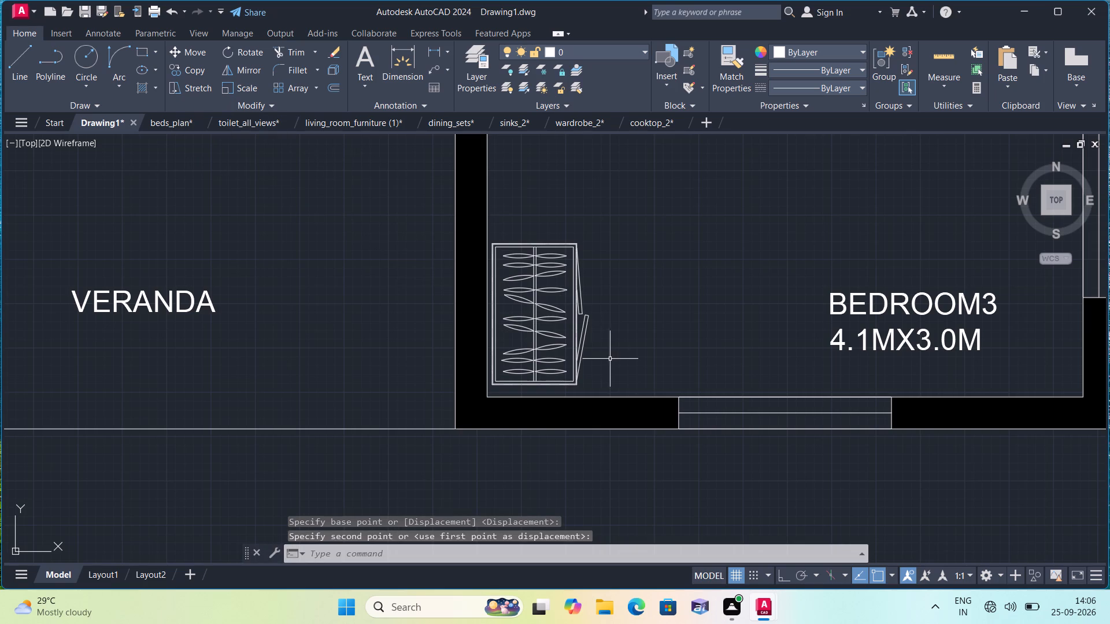
{"action": "left_click", "coordinate": [593, 401]}
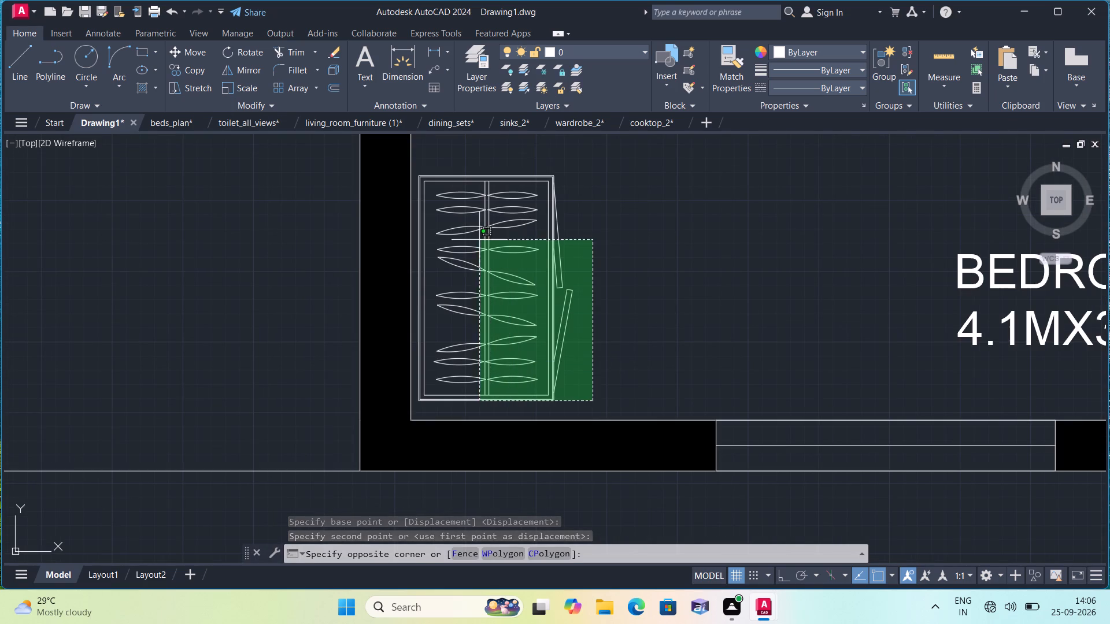
{"action": "left_click", "coordinate": [417, 167]}
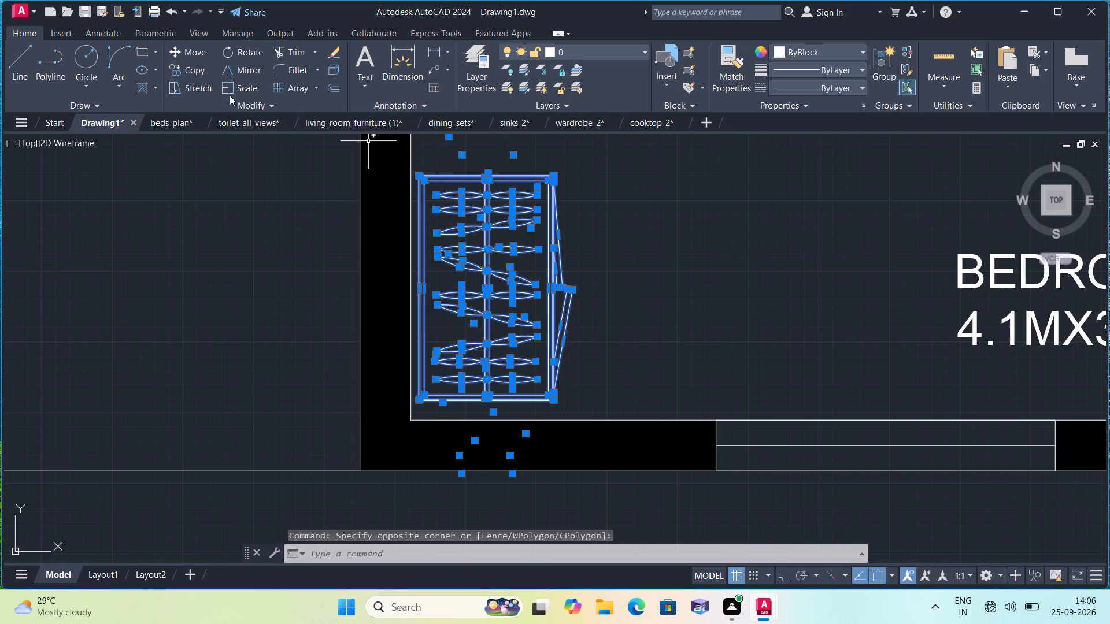
{"action": "left_click", "coordinate": [242, 87]}
{"action": "left_click", "coordinate": [513, 281]}
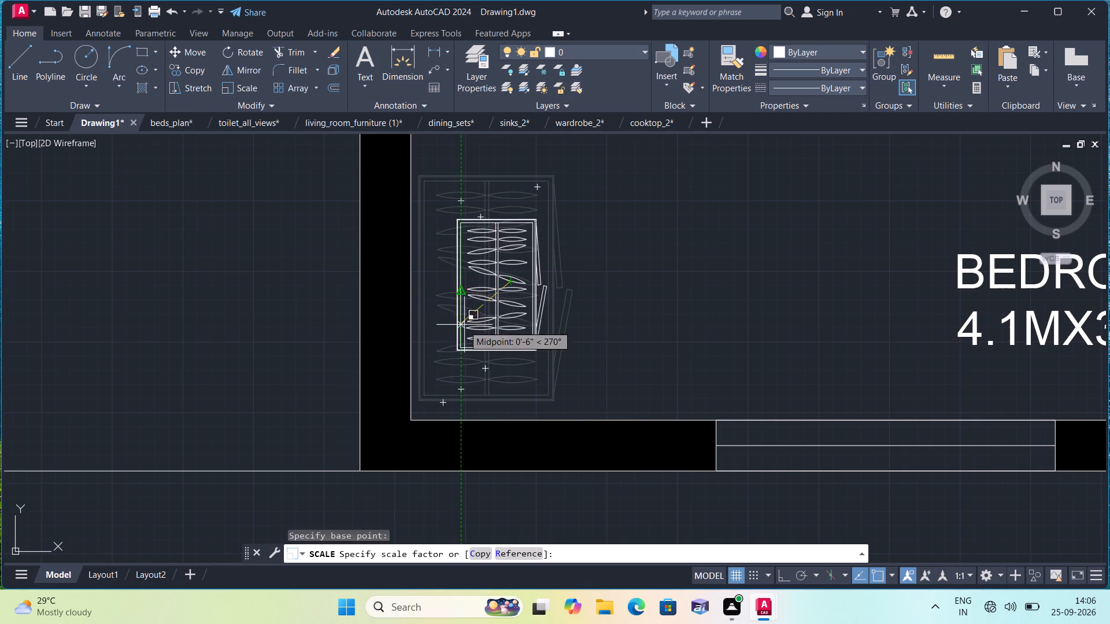
{"action": "left_click", "coordinate": [439, 327]}
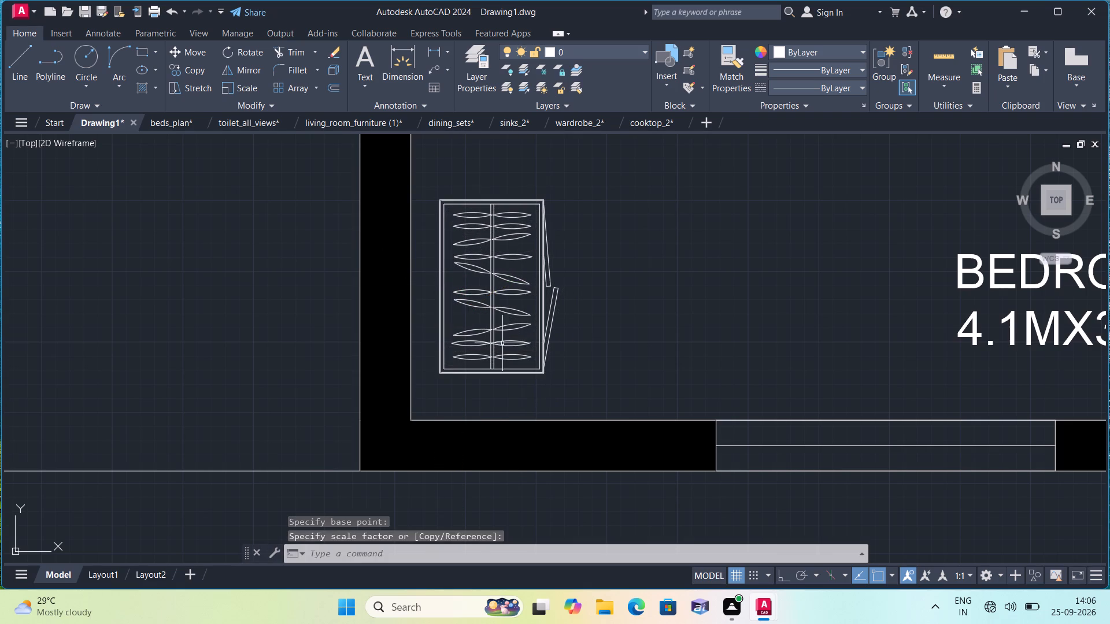
Move Bedroom 3's wardrobe down and west so its back sits against the west wall, just above the lower wall.
{"action": "left_click_drag", "start_coordinate": [567, 394], "coordinate": [538, 343]}
{"action": "left_click", "coordinate": [429, 190]}
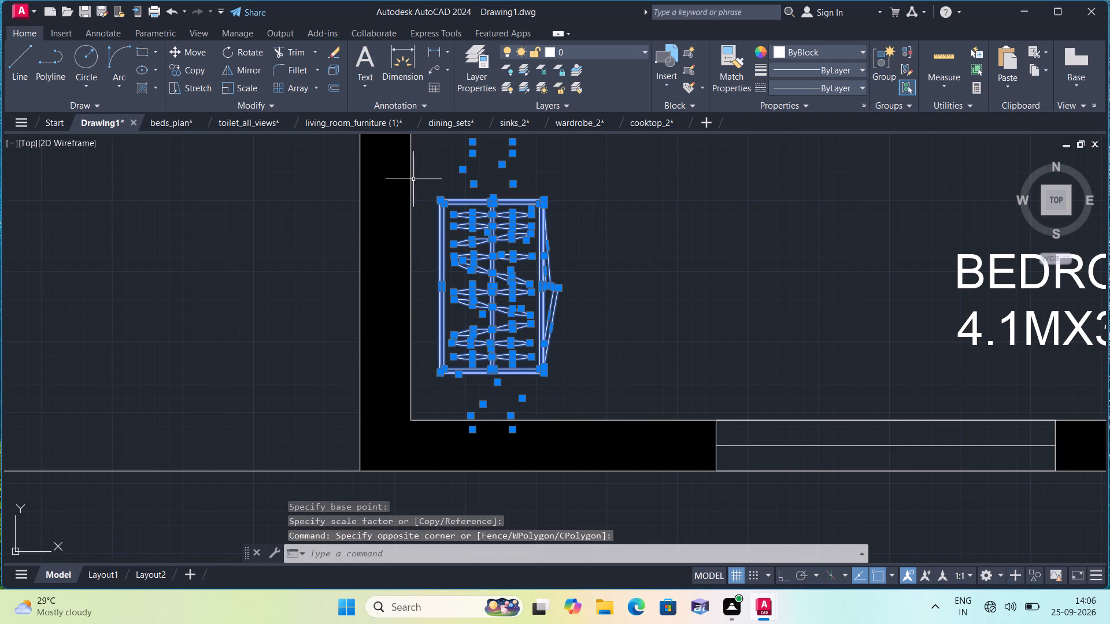
{"action": "left_click", "coordinate": [202, 50]}
{"action": "left_click", "coordinate": [476, 286]}
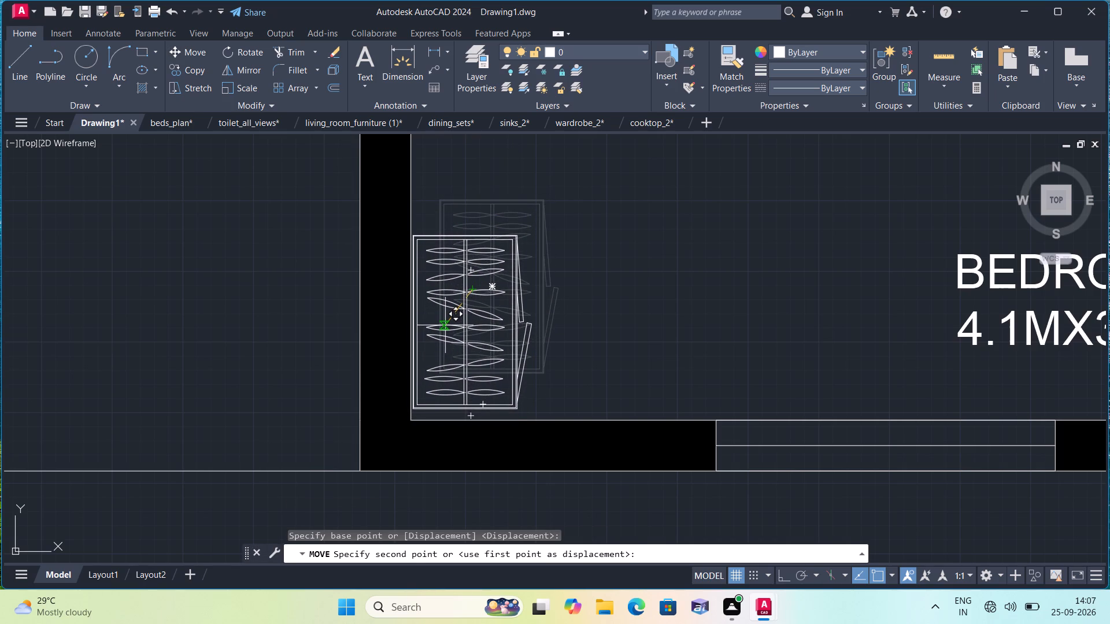
{"action": "left_click", "coordinate": [445, 325]}
Copy Bedroom 3's wardrobe about 2'-7" straight north along the west wall with Ortho on, directly above the original.
{"action": "scroll", "coordinate": [468, 336], "scroll_direction": "up", "scroll_amount": 2}
{"action": "scroll", "coordinate": [516, 363], "scroll_direction": "down", "scroll_amount": 1}
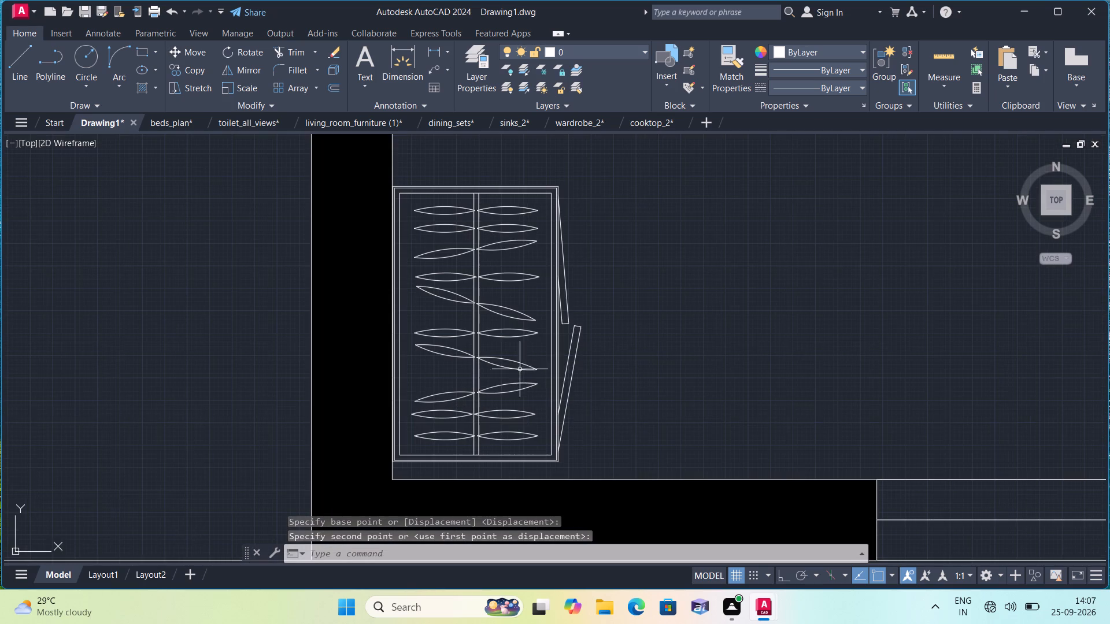
{"action": "left_click", "coordinate": [603, 466]}
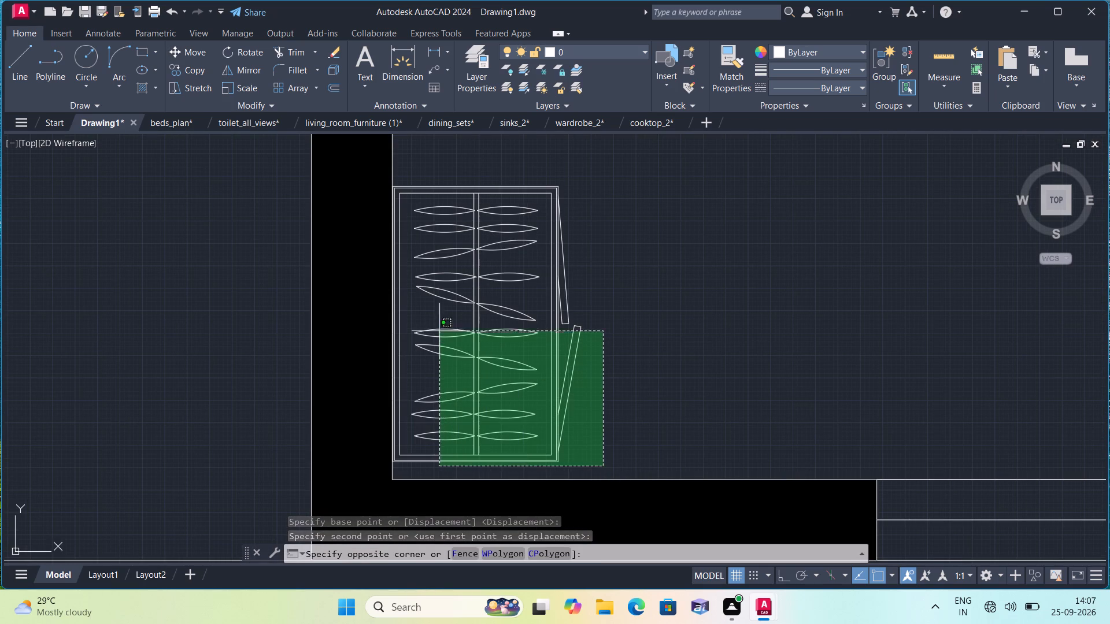
{"action": "left_click", "coordinate": [404, 165]}
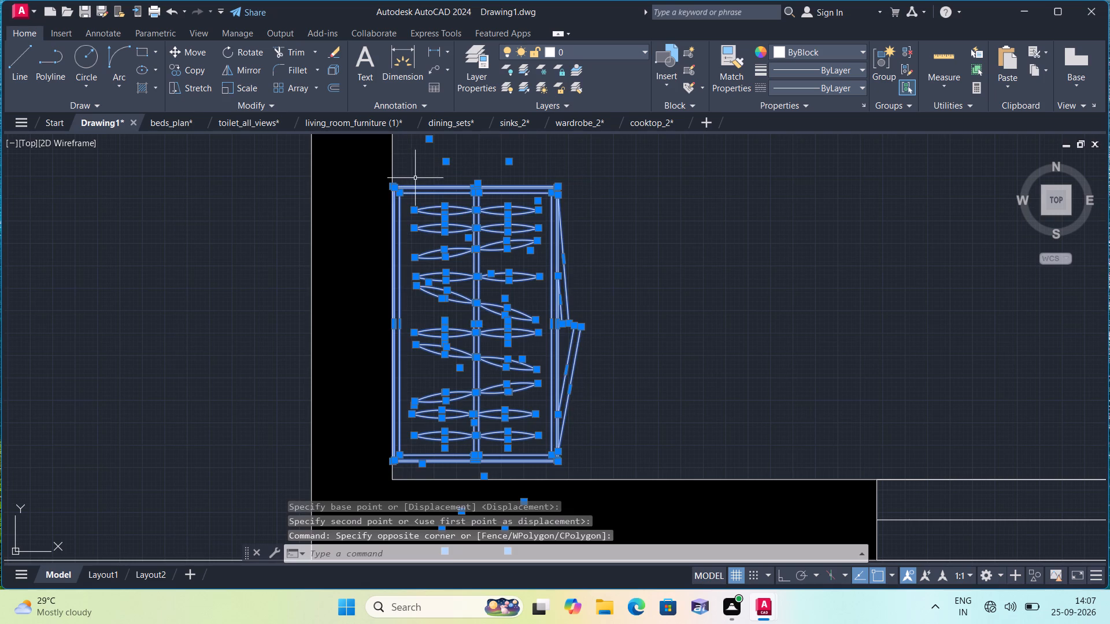
{"action": "left_click_drag", "start_coordinate": [179, 65], "coordinate": [188, 75]}
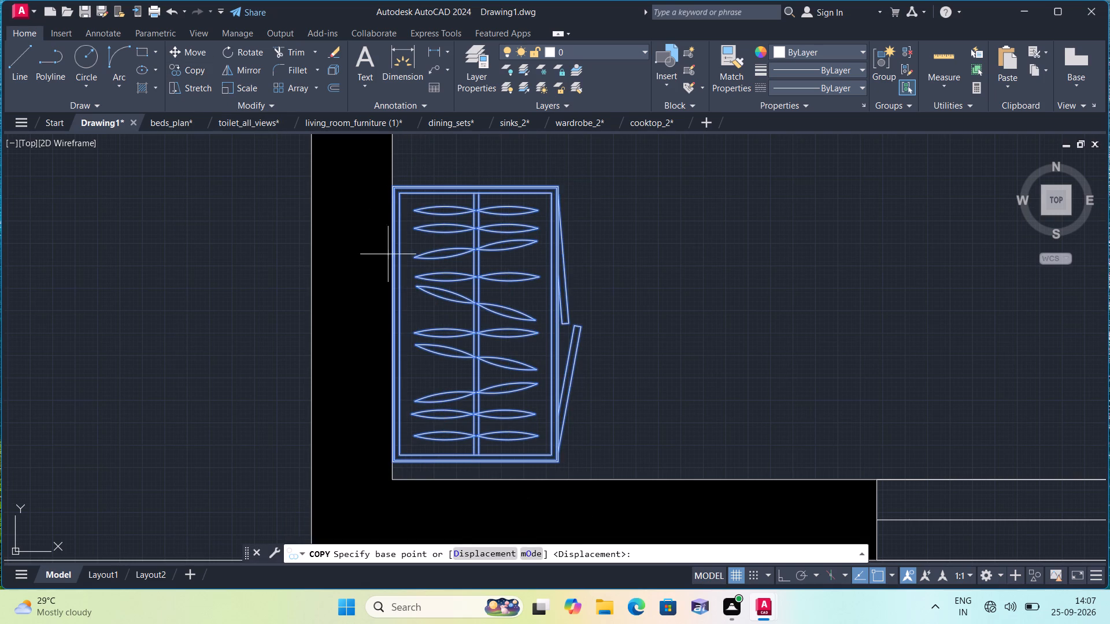
{"action": "left_click", "coordinate": [451, 291]}
{"action": "scroll", "coordinate": [436, 258], "scroll_direction": "down", "scroll_amount": 1}
{"action": "middle_click_drag", "start_coordinate": [436, 258], "coordinate": [453, 444]}
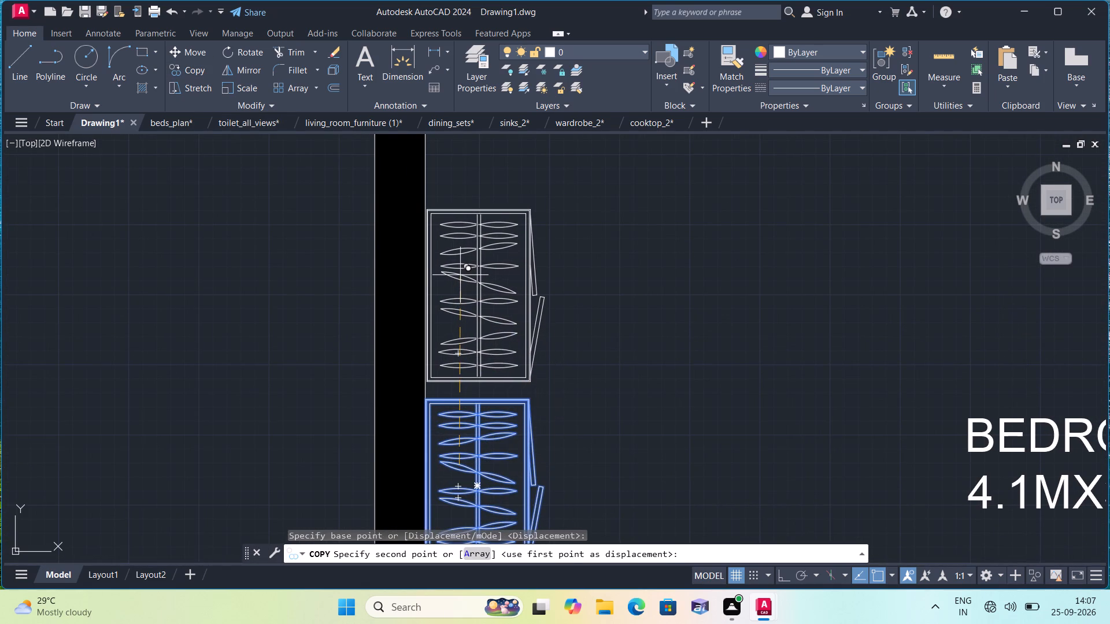
{"action": "key", "text": "F8"}
{"action": "scroll", "coordinate": [465, 284], "scroll_direction": "up", "scroll_amount": 1}
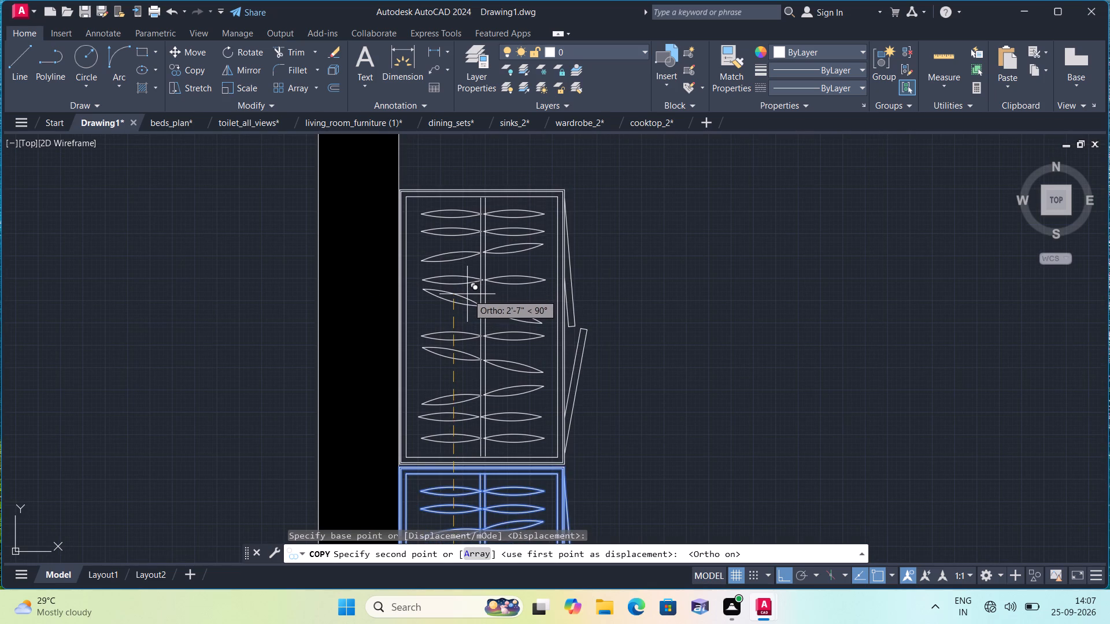
{"action": "left_click", "coordinate": [467, 294]}
{"action": "middle_click_drag", "start_coordinate": [468, 247], "coordinate": [514, 485]}
{"action": "scroll", "coordinate": [512, 419], "scroll_direction": "down", "scroll_amount": 1}
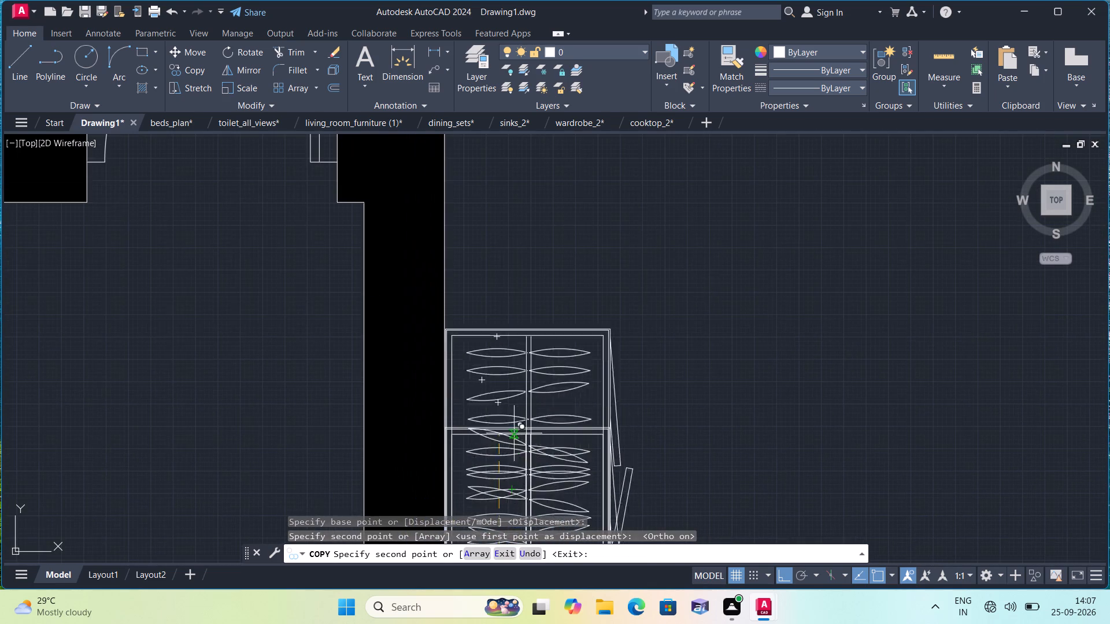
{"action": "key", "text": "Escape"}
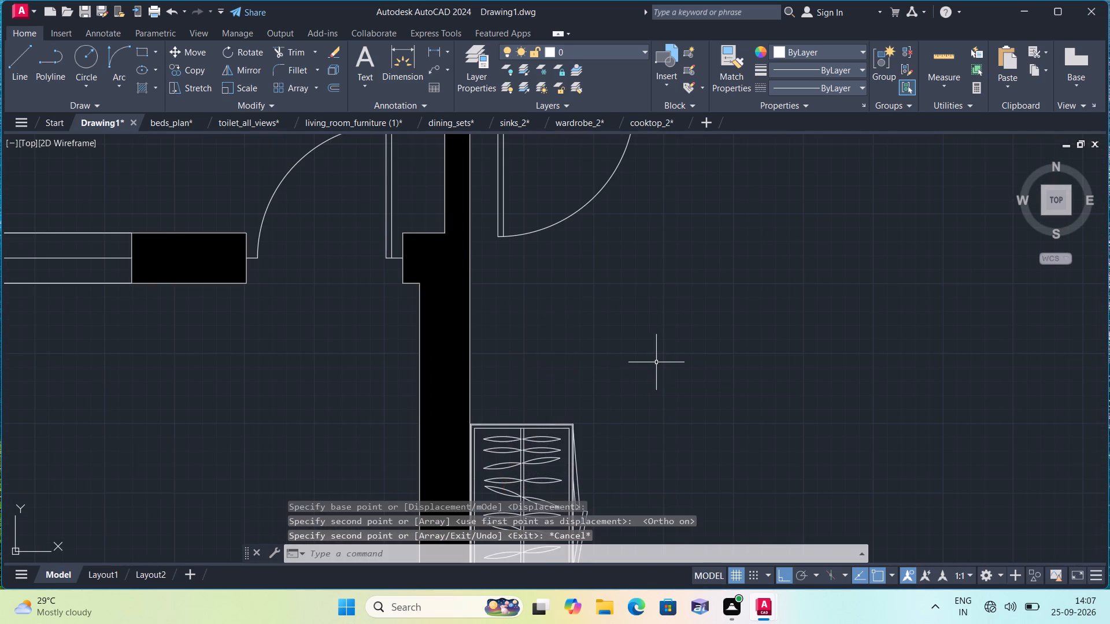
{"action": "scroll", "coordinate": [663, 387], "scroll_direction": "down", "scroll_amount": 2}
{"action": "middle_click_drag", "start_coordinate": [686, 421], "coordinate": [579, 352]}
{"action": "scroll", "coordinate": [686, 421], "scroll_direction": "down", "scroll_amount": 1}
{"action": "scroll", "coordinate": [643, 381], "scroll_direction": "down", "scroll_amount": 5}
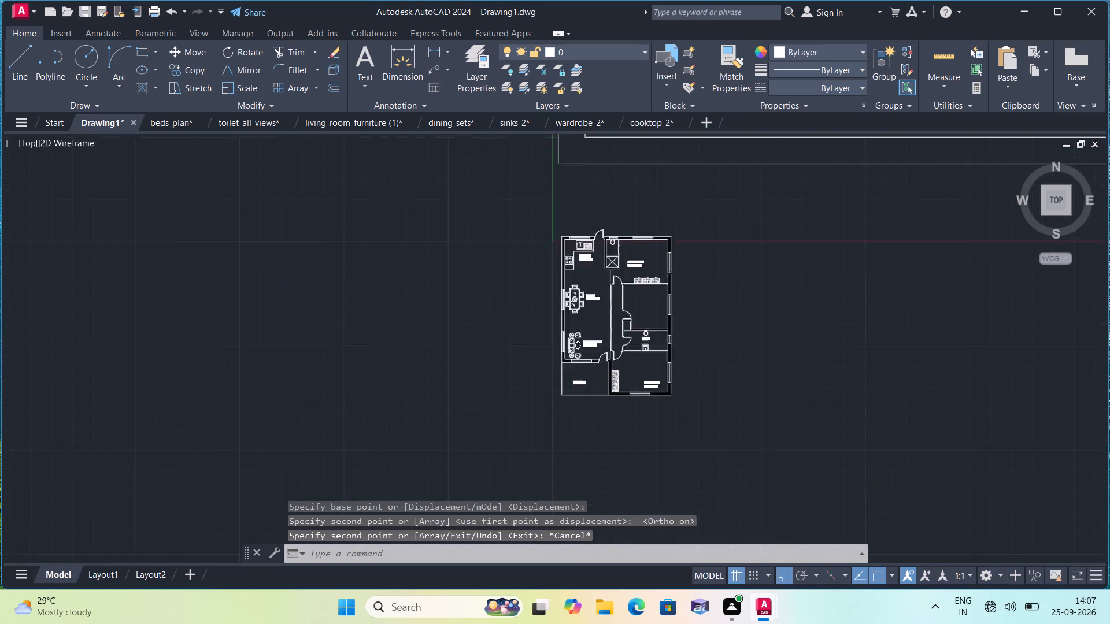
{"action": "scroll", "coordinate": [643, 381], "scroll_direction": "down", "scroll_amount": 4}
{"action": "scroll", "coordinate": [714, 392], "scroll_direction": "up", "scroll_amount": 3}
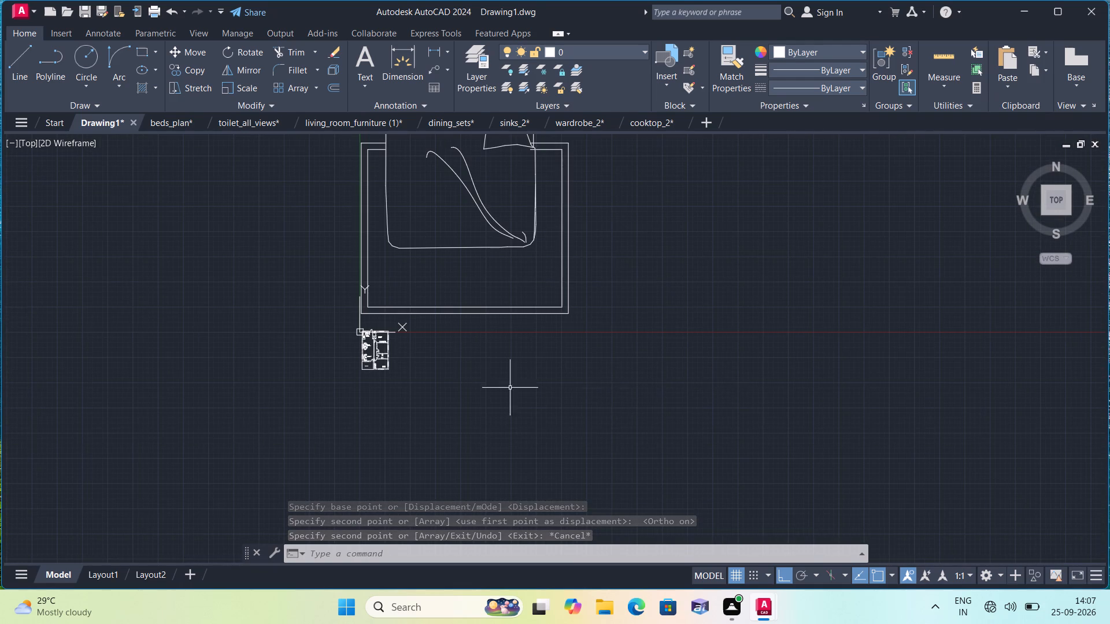
Review the furnished floor plan, from the kitchen and living areas to Bedrooms 1 and 3, alongside the oversized bed symbol.
{"action": "middle_click_drag", "start_coordinate": [410, 370], "coordinate": [510, 590]}
{"action": "middle_click_drag", "start_coordinate": [614, 503], "coordinate": [594, 313]}
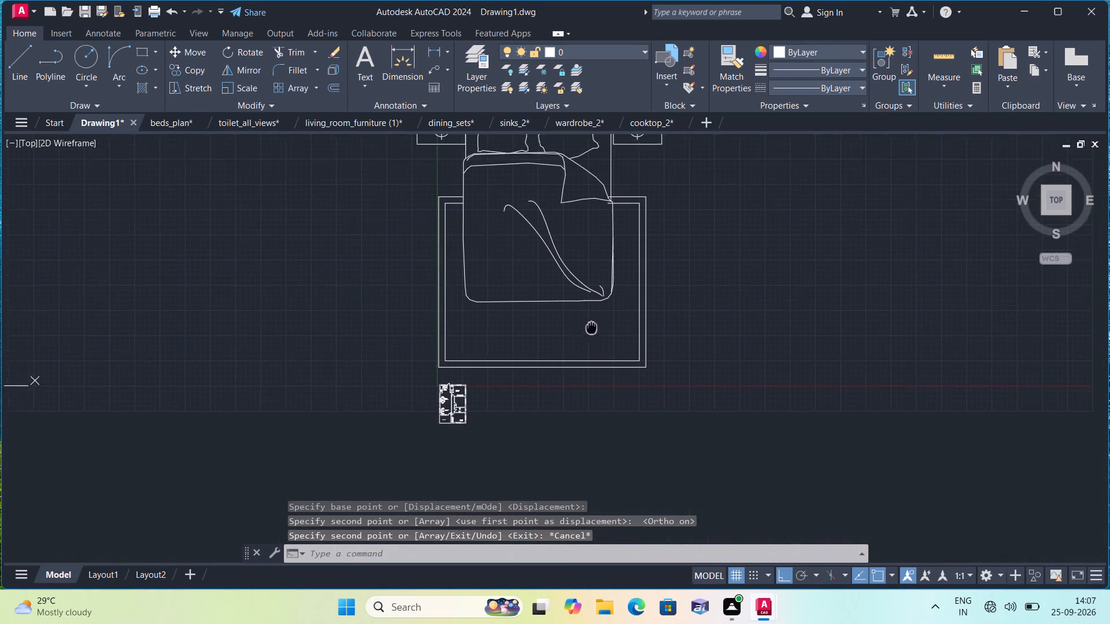
{"action": "scroll", "coordinate": [516, 356], "scroll_direction": "down", "scroll_amount": 4}
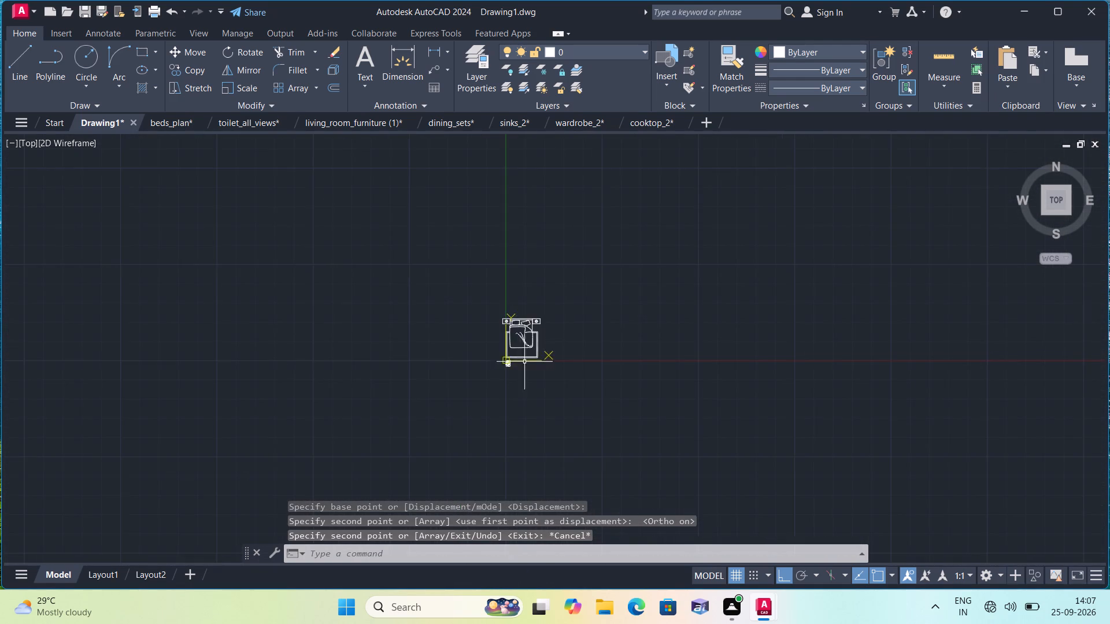
{"action": "scroll", "coordinate": [527, 362], "scroll_direction": "down", "scroll_amount": 2}
{"action": "scroll", "coordinate": [511, 387], "scroll_direction": "up", "scroll_amount": 4}
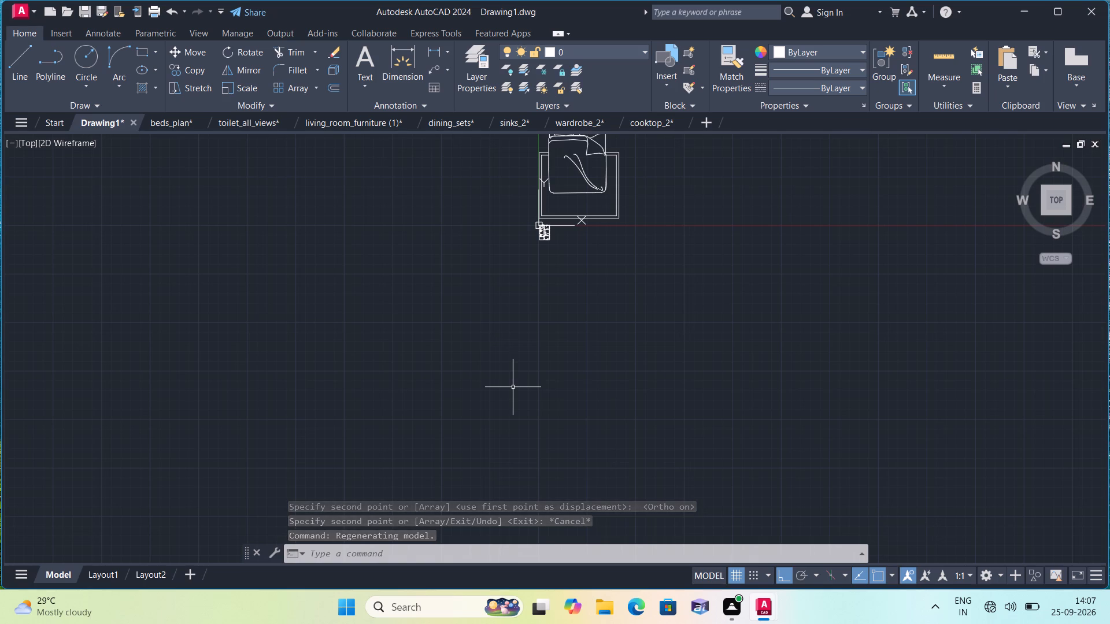
{"action": "scroll", "coordinate": [588, 213], "scroll_direction": "up", "scroll_amount": 1}
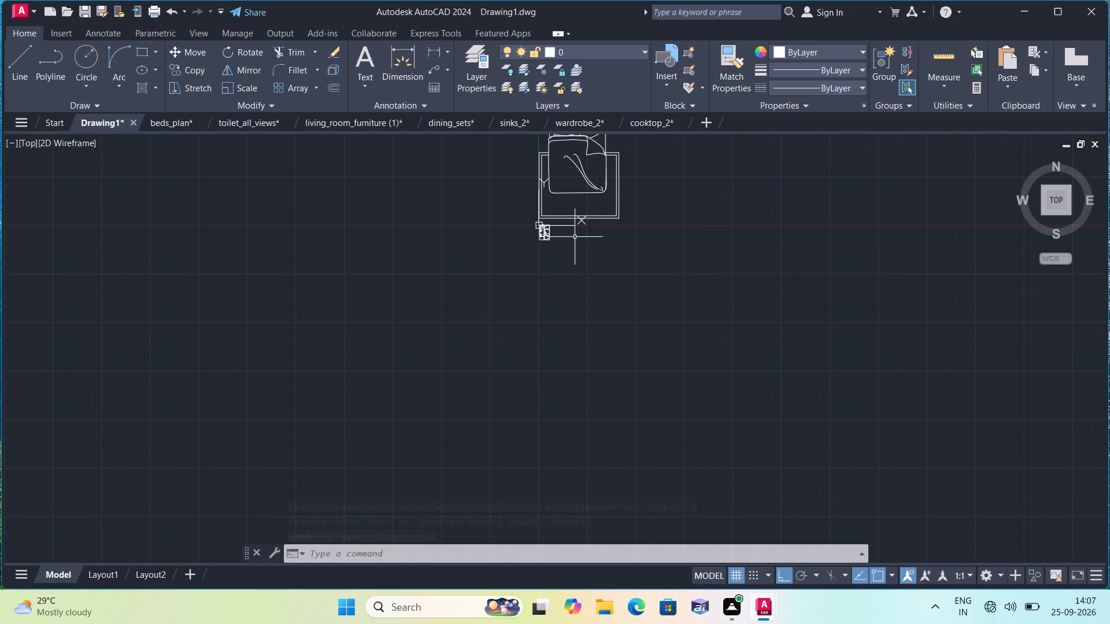
{"action": "scroll", "coordinate": [588, 213], "scroll_direction": "up", "scroll_amount": 2}
{"action": "scroll", "coordinate": [321, 292], "scroll_direction": "up", "scroll_amount": 5}
{"action": "middle_click_drag", "start_coordinate": [765, 257], "coordinate": [544, 302]}
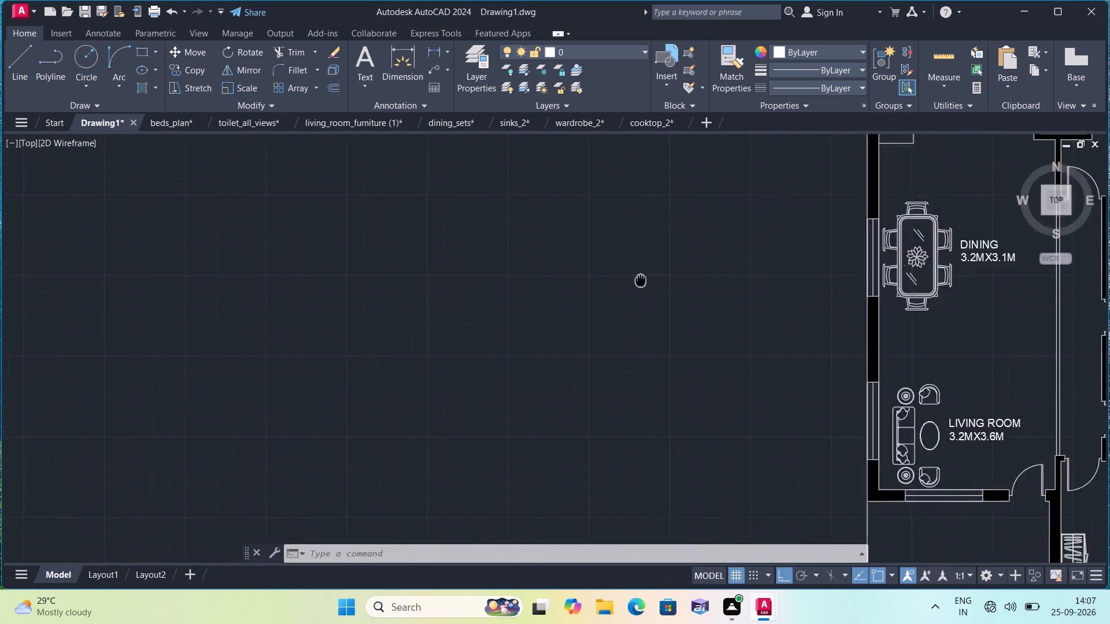
{"action": "middle_click_drag", "start_coordinate": [544, 302], "coordinate": [205, 424]}
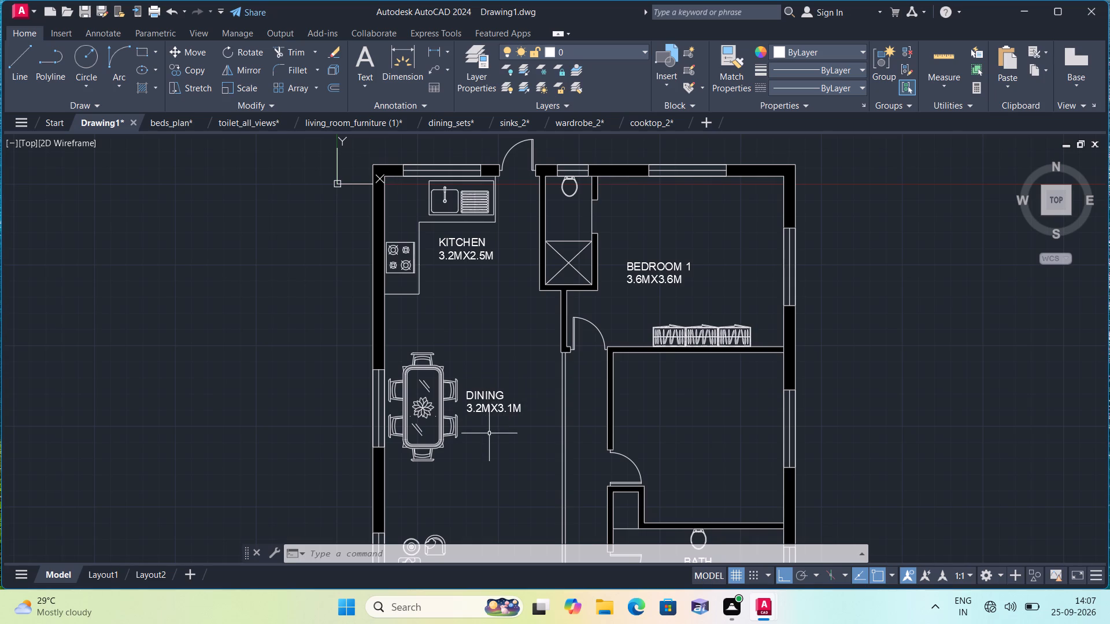
{"action": "middle_click_drag", "start_coordinate": [479, 426], "coordinate": [376, 249]}
{"action": "scroll", "coordinate": [381, 274], "scroll_direction": "down", "scroll_amount": 1}
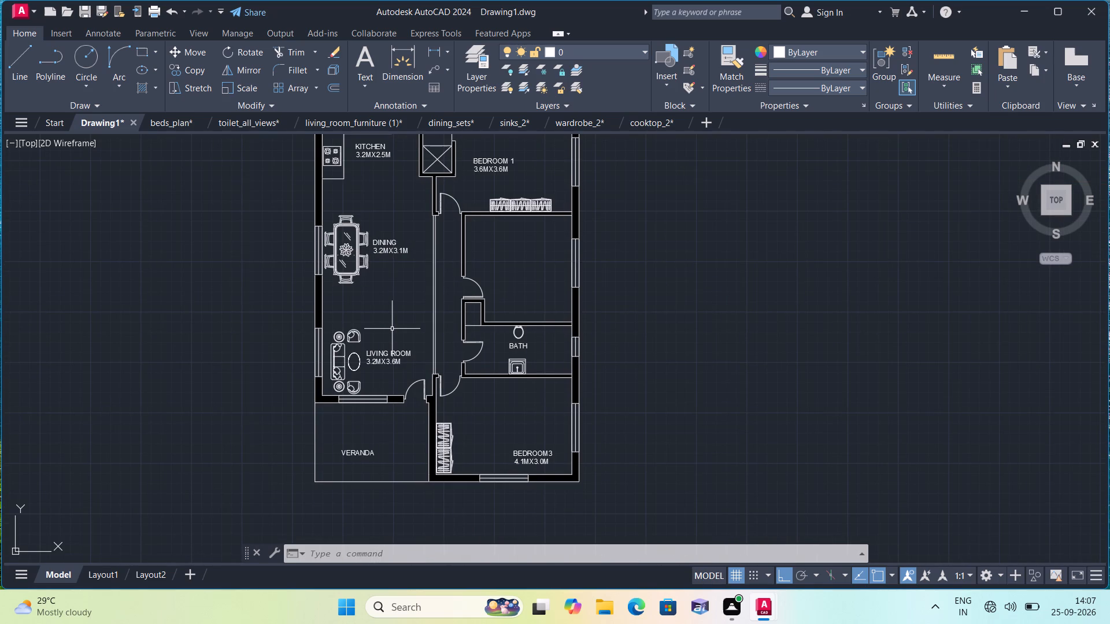
{"action": "middle_click_drag", "start_coordinate": [392, 329], "coordinate": [309, 443]}
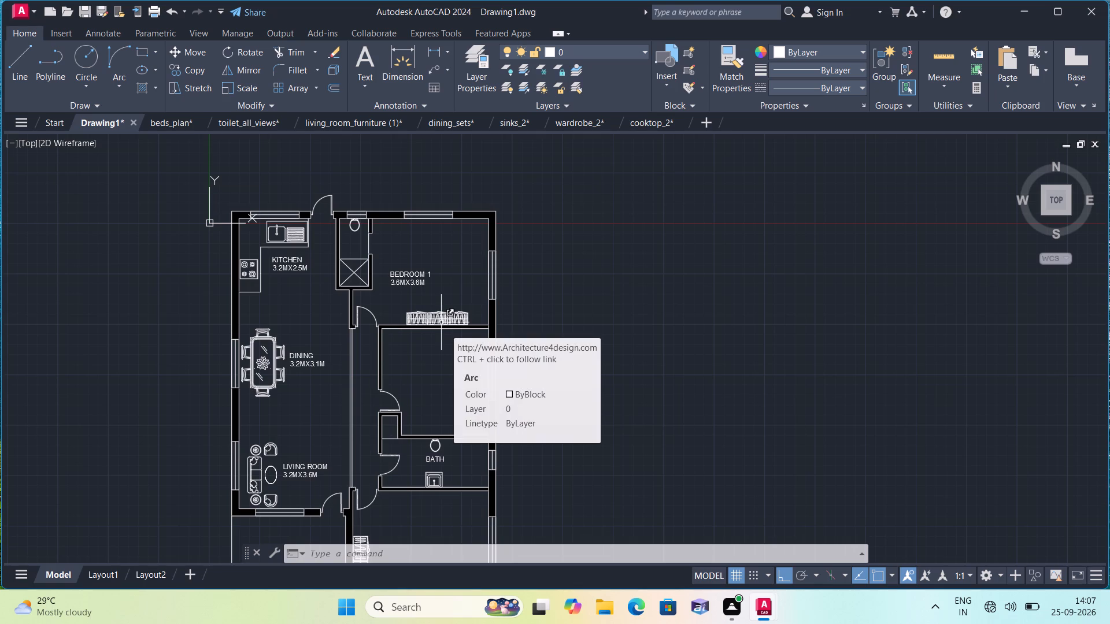
{"action": "scroll", "coordinate": [441, 322], "scroll_direction": "up", "scroll_amount": 1}
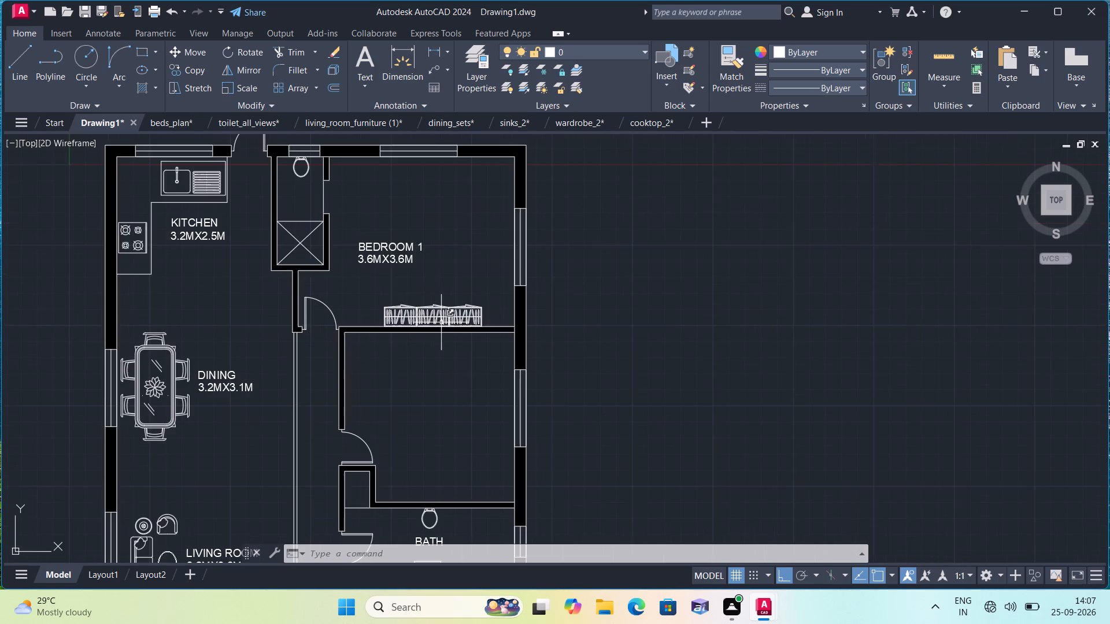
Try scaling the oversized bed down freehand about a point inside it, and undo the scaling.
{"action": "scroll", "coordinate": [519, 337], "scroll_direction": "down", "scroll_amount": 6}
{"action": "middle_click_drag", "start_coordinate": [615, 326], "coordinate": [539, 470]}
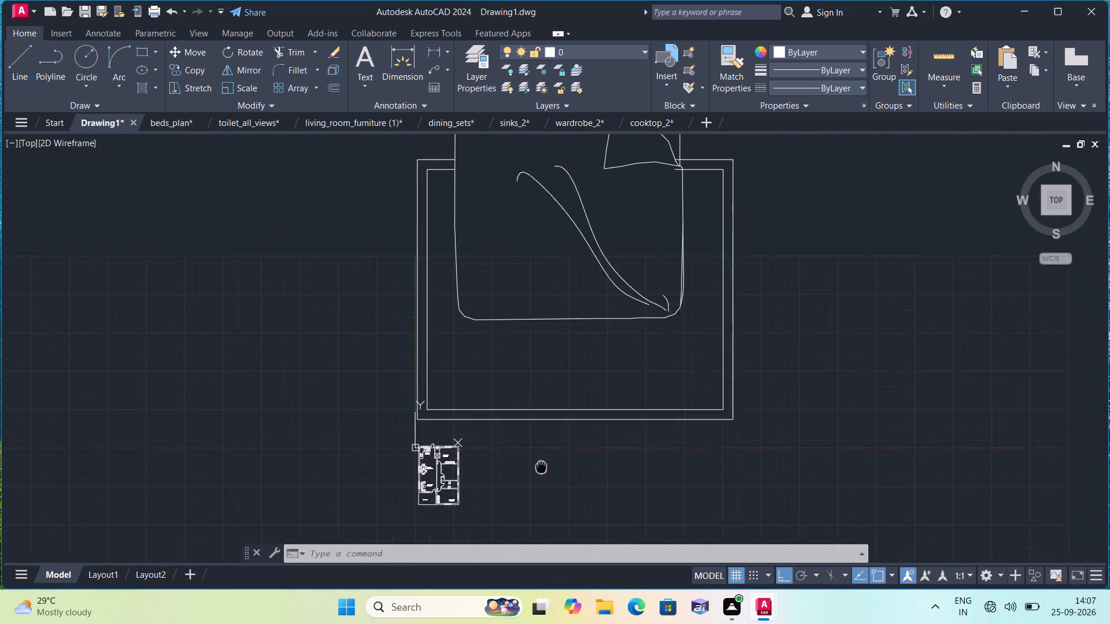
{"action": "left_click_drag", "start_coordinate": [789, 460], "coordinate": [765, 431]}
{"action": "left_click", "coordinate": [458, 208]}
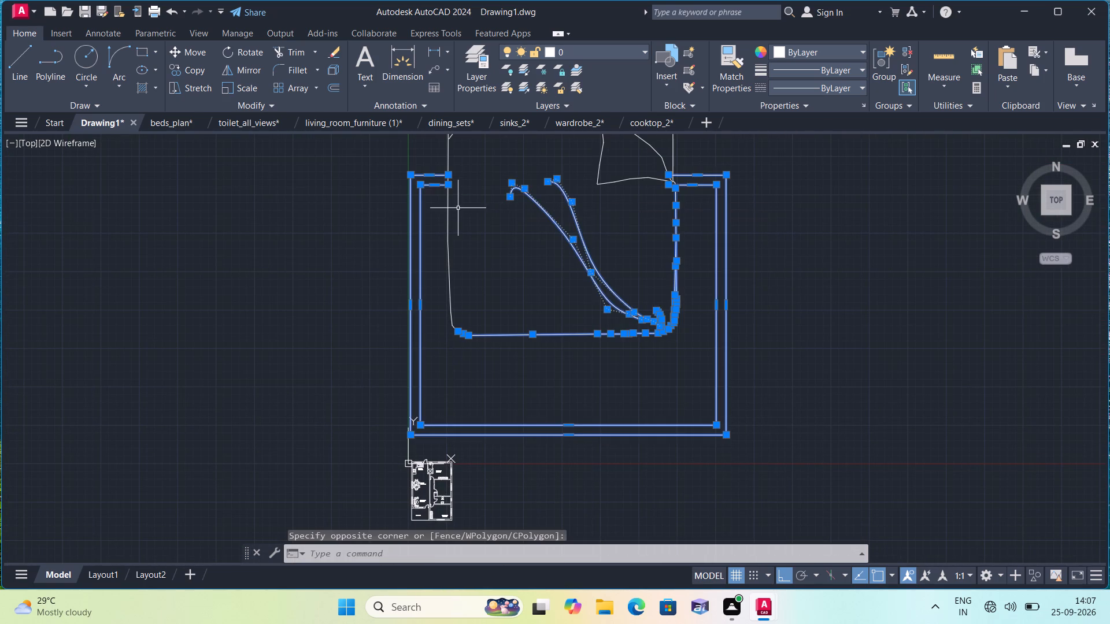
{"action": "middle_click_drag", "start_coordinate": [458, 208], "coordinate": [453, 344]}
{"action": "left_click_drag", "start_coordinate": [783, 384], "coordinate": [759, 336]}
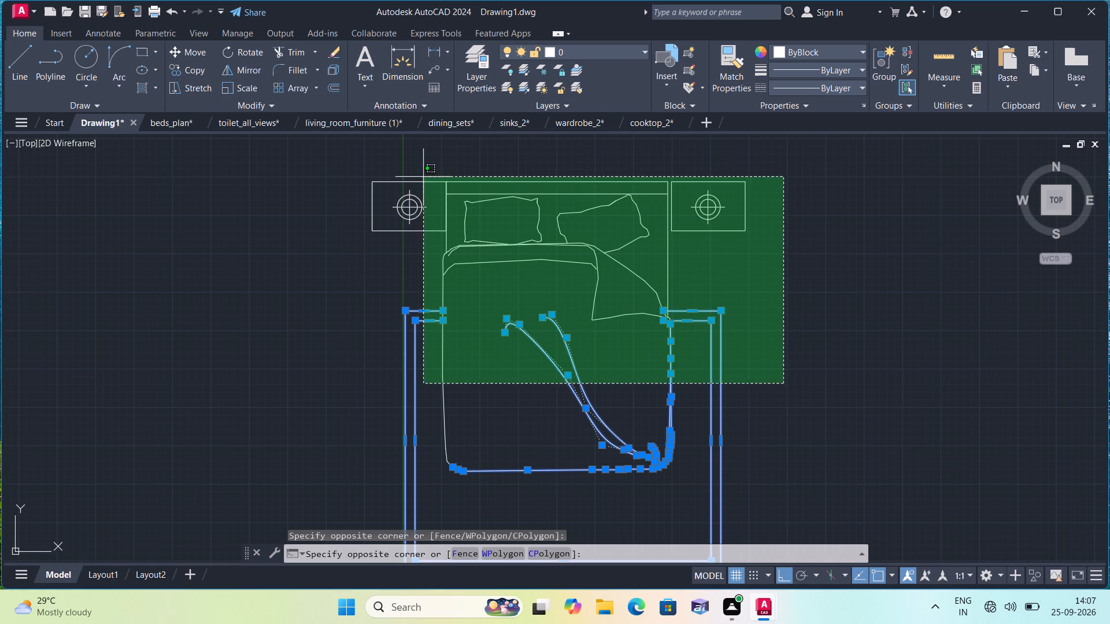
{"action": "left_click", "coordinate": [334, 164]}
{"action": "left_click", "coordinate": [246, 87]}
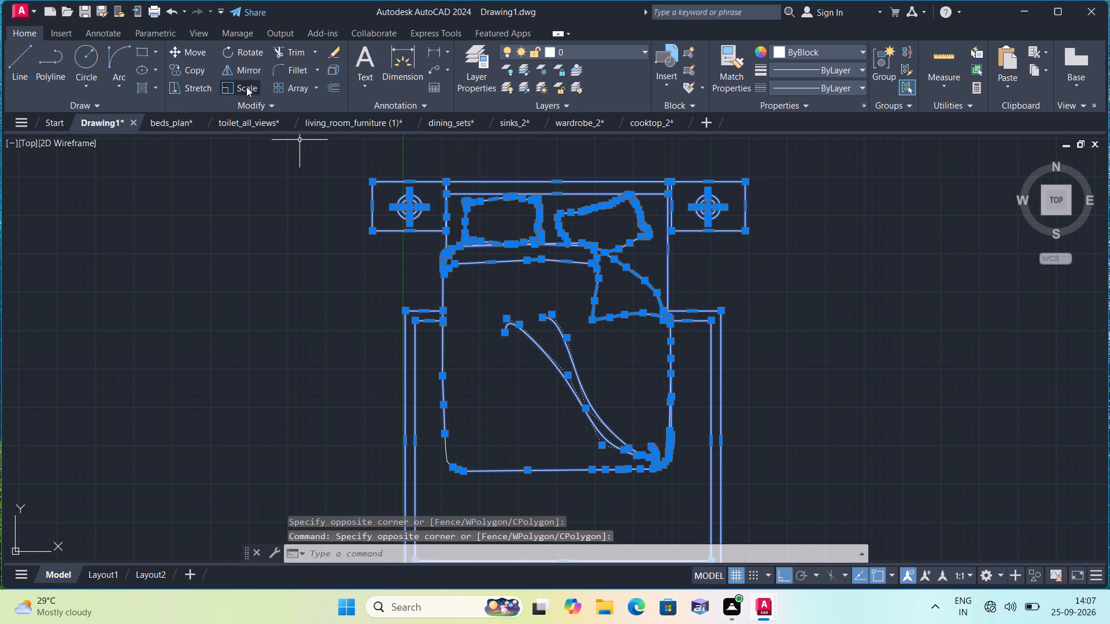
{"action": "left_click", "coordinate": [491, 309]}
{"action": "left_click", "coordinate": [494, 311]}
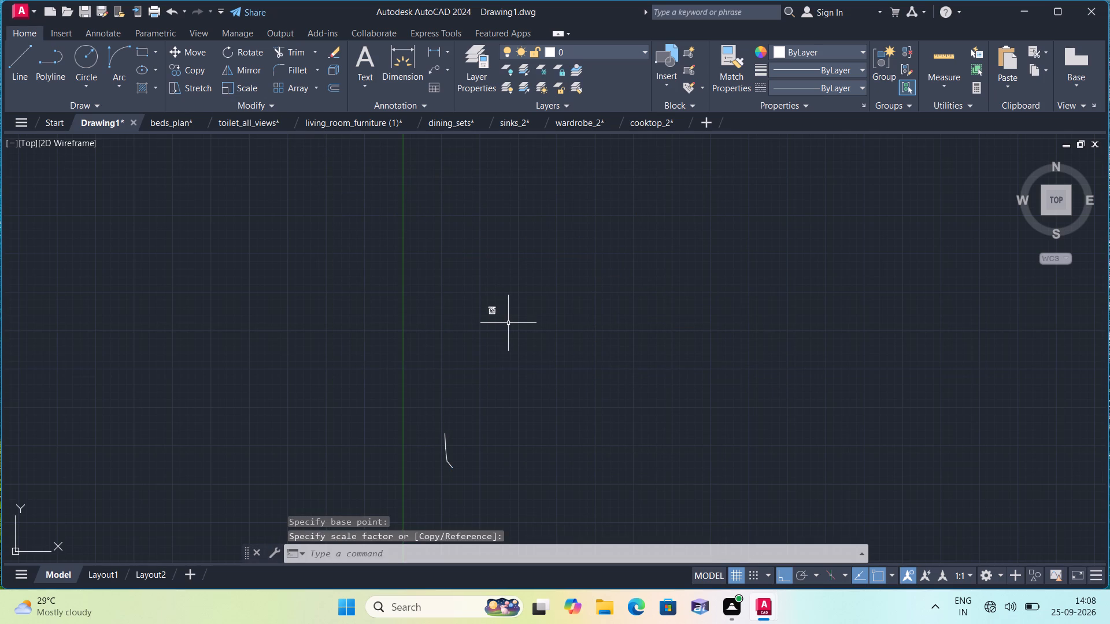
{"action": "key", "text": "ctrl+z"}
Scale the whole bed symbol with its rug and side tables down freehand to about one twentieth, about a point near its centre.
{"action": "scroll", "coordinate": [550, 325], "scroll_direction": "down", "scroll_amount": 3}
{"action": "left_click", "coordinate": [641, 428]}
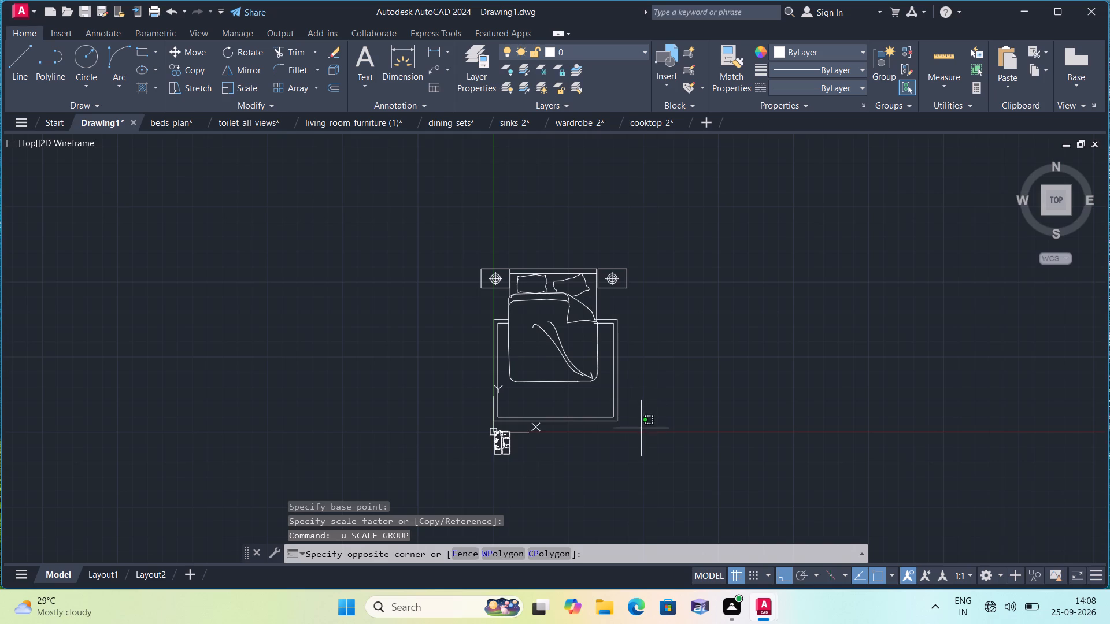
{"action": "left_click", "coordinate": [547, 244]}
{"action": "scroll", "coordinate": [551, 351], "scroll_direction": "up", "scroll_amount": 2}
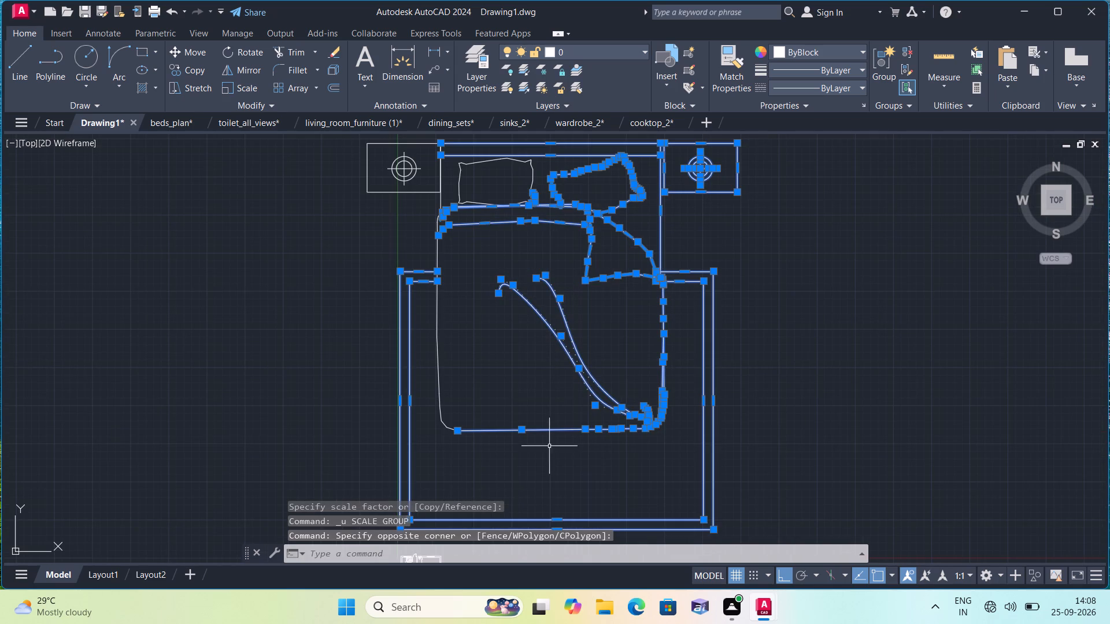
{"action": "left_click", "coordinate": [533, 482]}
{"action": "scroll", "coordinate": [386, 210], "scroll_direction": "down", "scroll_amount": 1}
{"action": "middle_click_drag", "start_coordinate": [367, 193], "coordinate": [367, 199]}
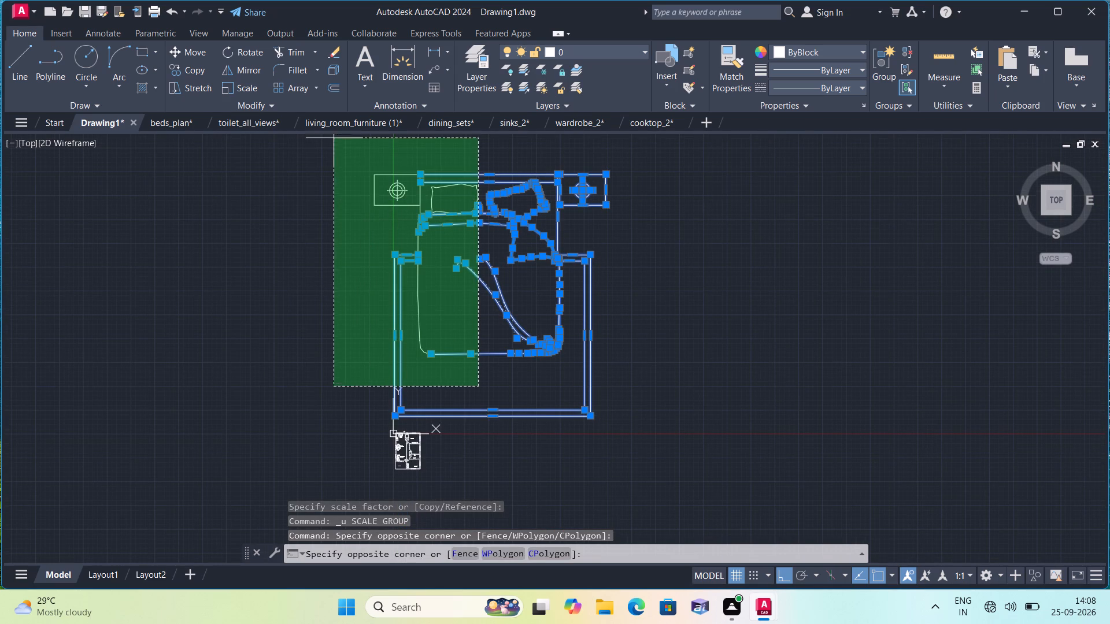
{"action": "left_click", "coordinate": [335, 147]}
{"action": "left_click", "coordinate": [243, 83]}
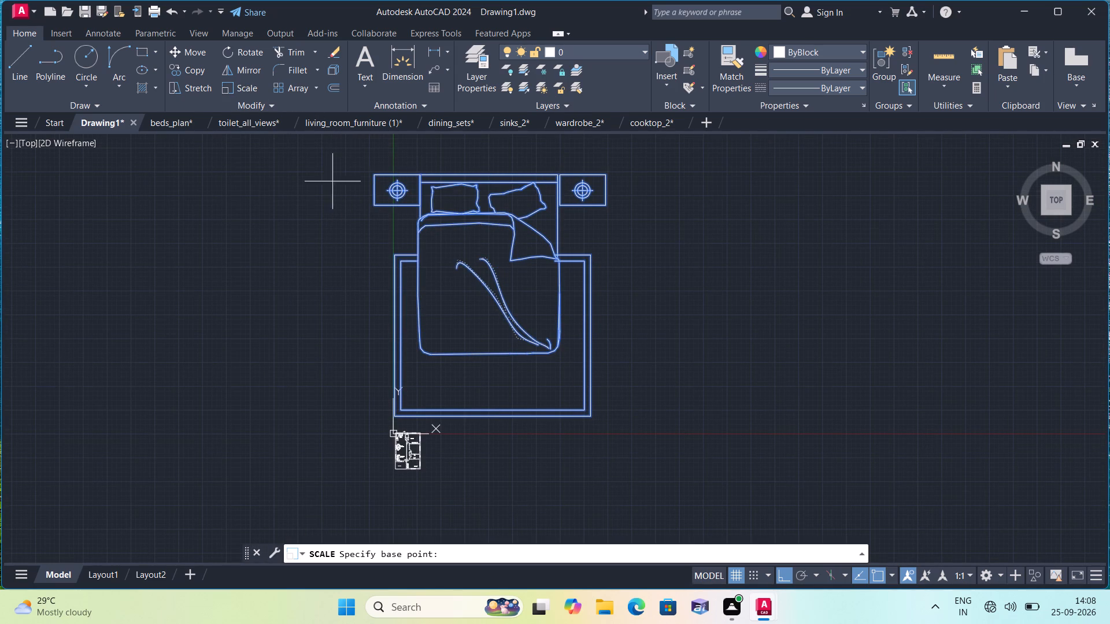
{"action": "left_click", "coordinate": [469, 295]}
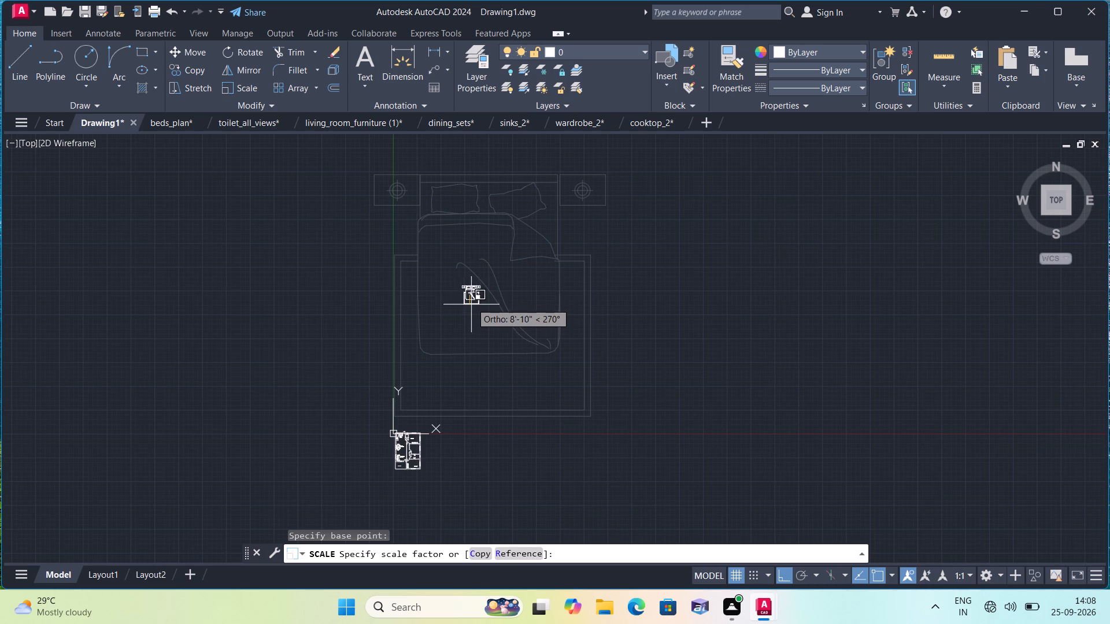
{"action": "left_click", "coordinate": [471, 300]}
Move the reduced bed with Ortho off to the empty area just east of Bedroom 1, roughly level with its north wall.
{"action": "left_click_drag", "start_coordinate": [487, 316], "coordinate": [478, 305]}
{"action": "left_click", "coordinate": [440, 251]}
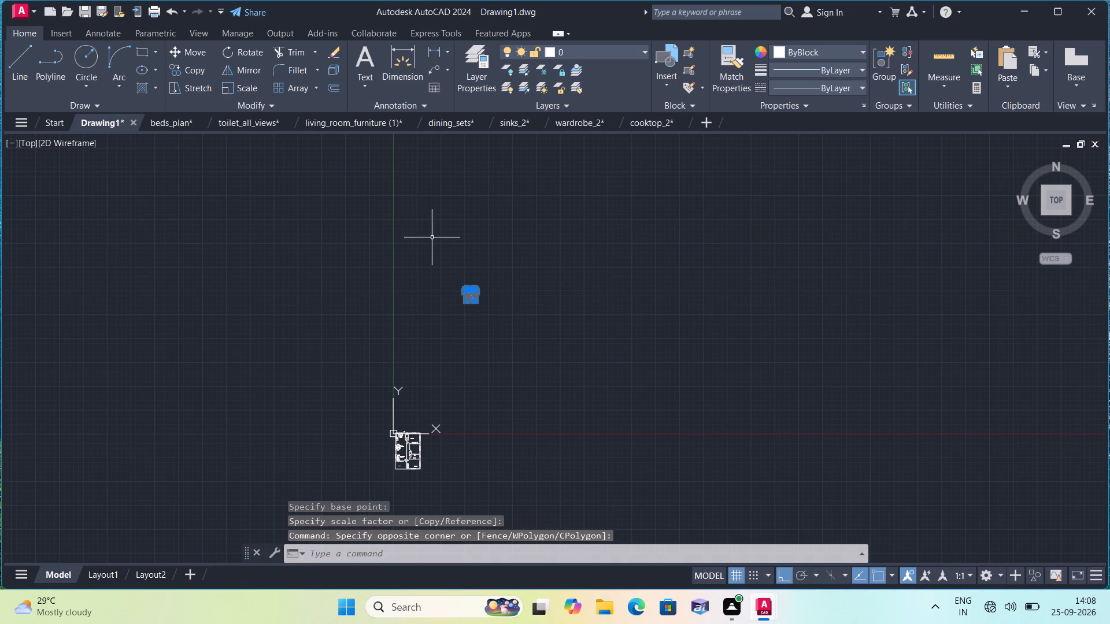
{"action": "left_click_drag", "start_coordinate": [185, 47], "coordinate": [194, 58]}
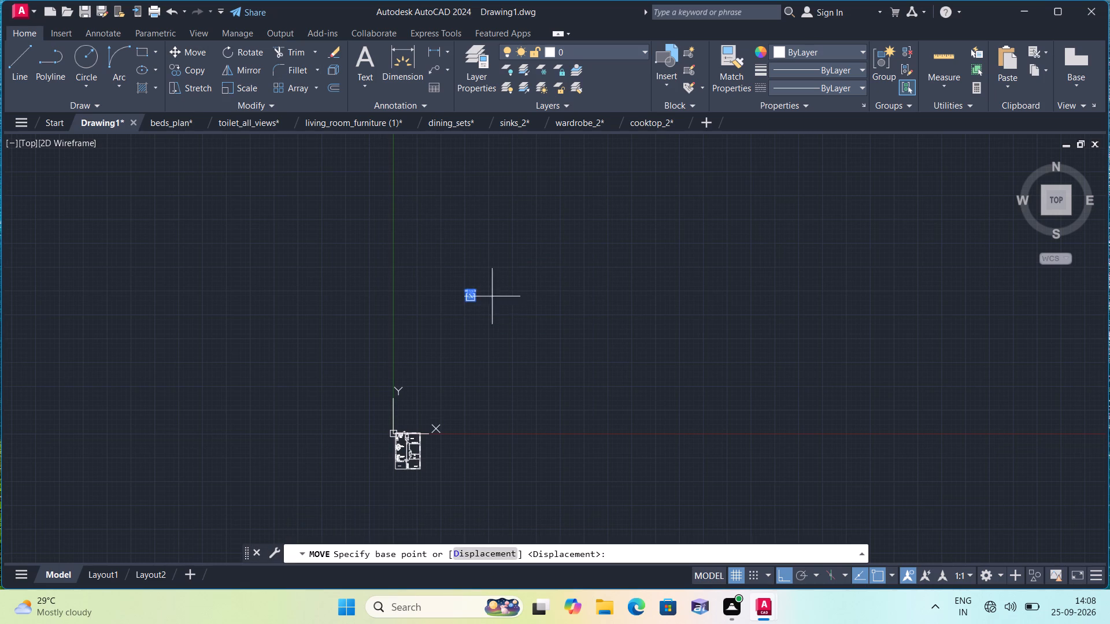
{"action": "left_click", "coordinate": [465, 289]}
{"action": "scroll", "coordinate": [404, 436], "scroll_direction": "up", "scroll_amount": 4}
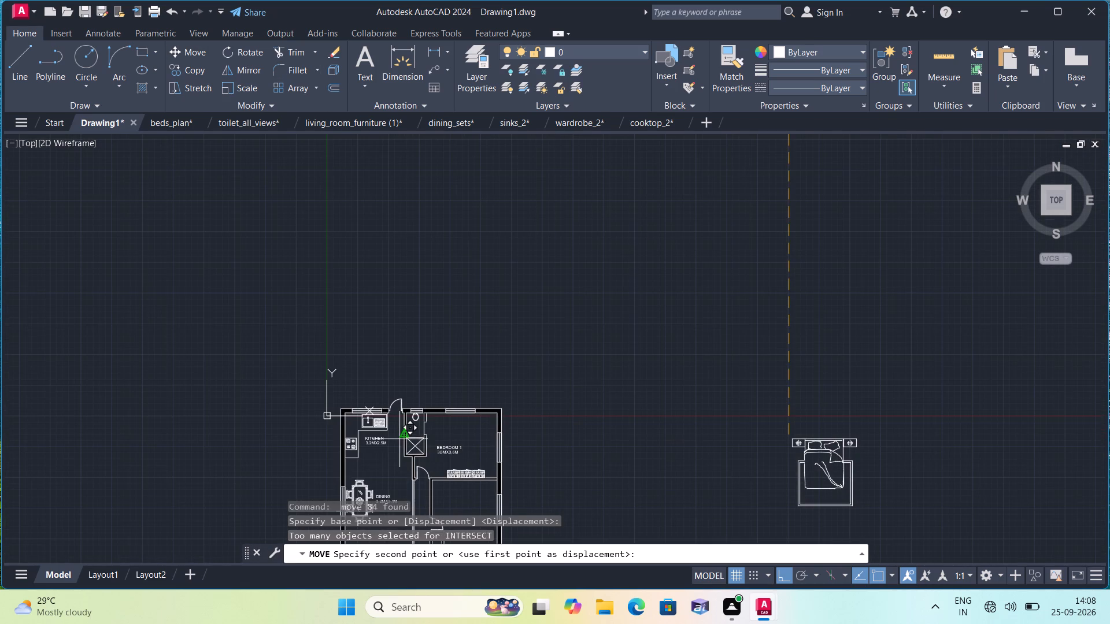
{"action": "key", "text": "F8"}
{"action": "scroll", "coordinate": [445, 396], "scroll_direction": "up", "scroll_amount": 1}
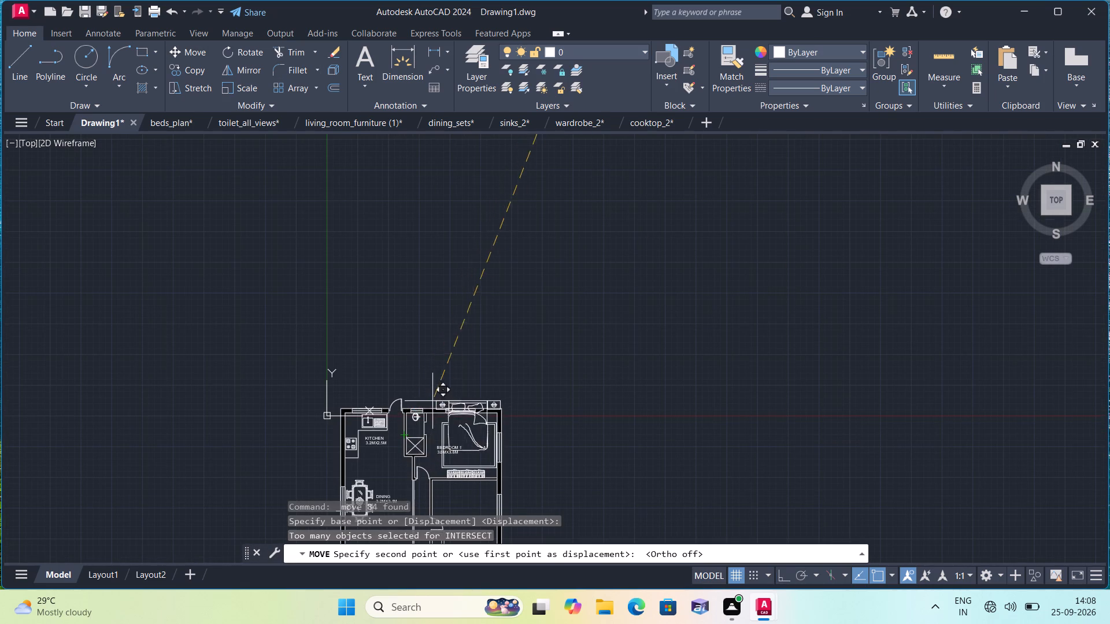
{"action": "scroll", "coordinate": [445, 396], "scroll_direction": "up", "scroll_amount": 2}
{"action": "middle_click_drag", "start_coordinate": [535, 395], "coordinate": [433, 213]}
{"action": "left_click", "coordinate": [590, 250]}
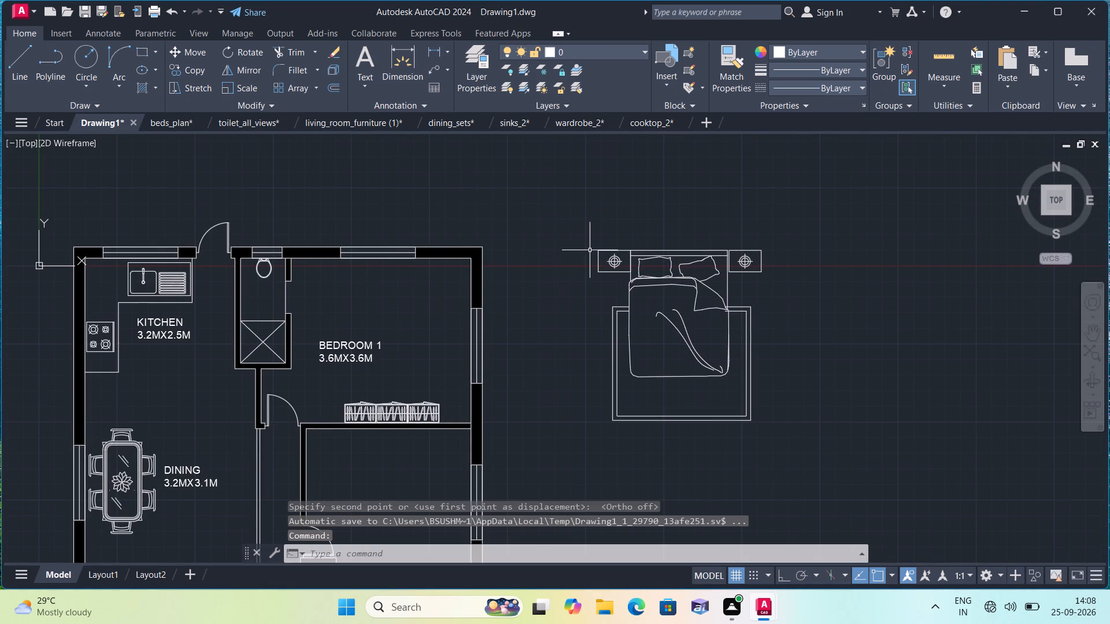
Move the BEDROOM 1 label southeast within the room, just above the wardrobe.
{"action": "left_click", "coordinate": [332, 348]}
{"action": "left_click", "coordinate": [320, 342]}
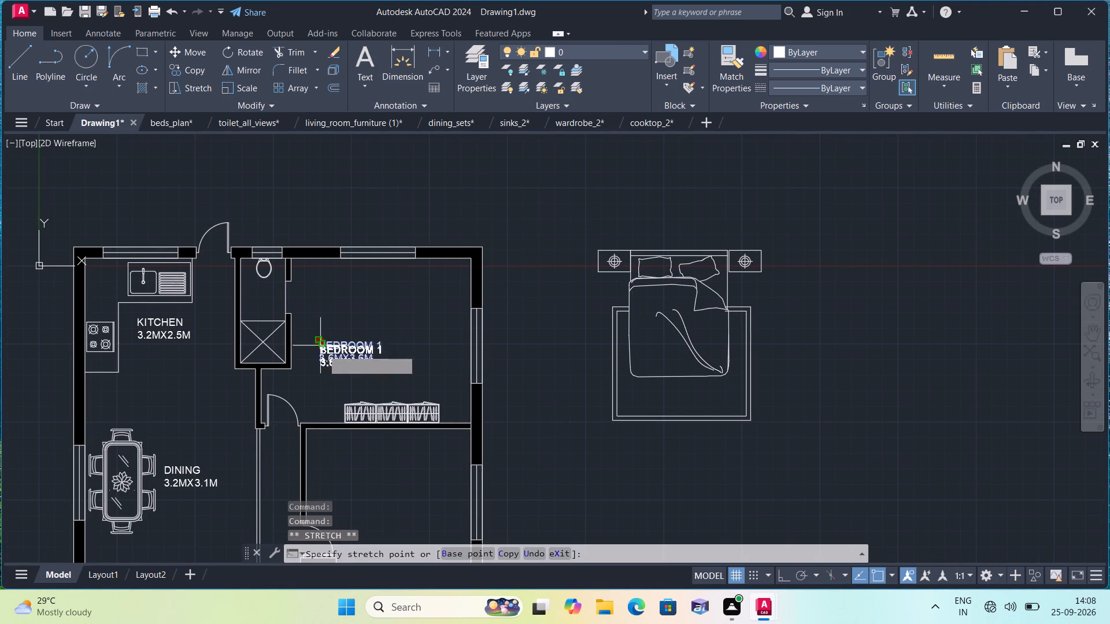
{"action": "left_click", "coordinate": [349, 373]}
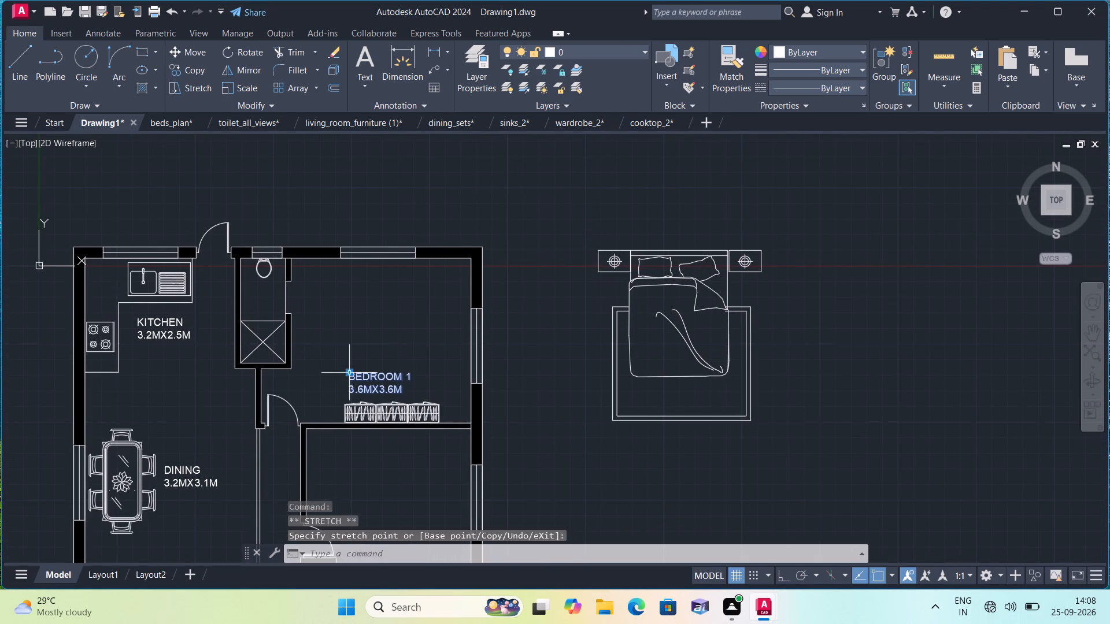
{"action": "key", "text": "Escape"}
Scale the bed set beside the house down freehand to about a quarter of its size, about a point inside the bed.
{"action": "left_click_drag", "start_coordinate": [787, 454], "coordinate": [758, 424]}
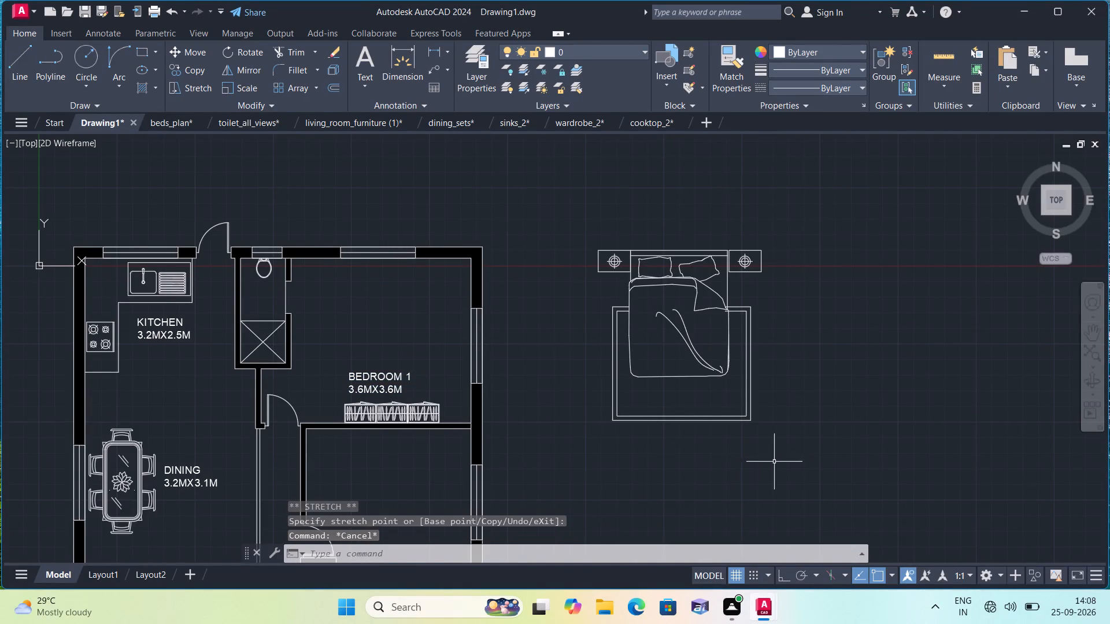
{"action": "left_click_drag", "start_coordinate": [758, 424], "coordinate": [686, 339]}
{"action": "left_click", "coordinate": [554, 220]}
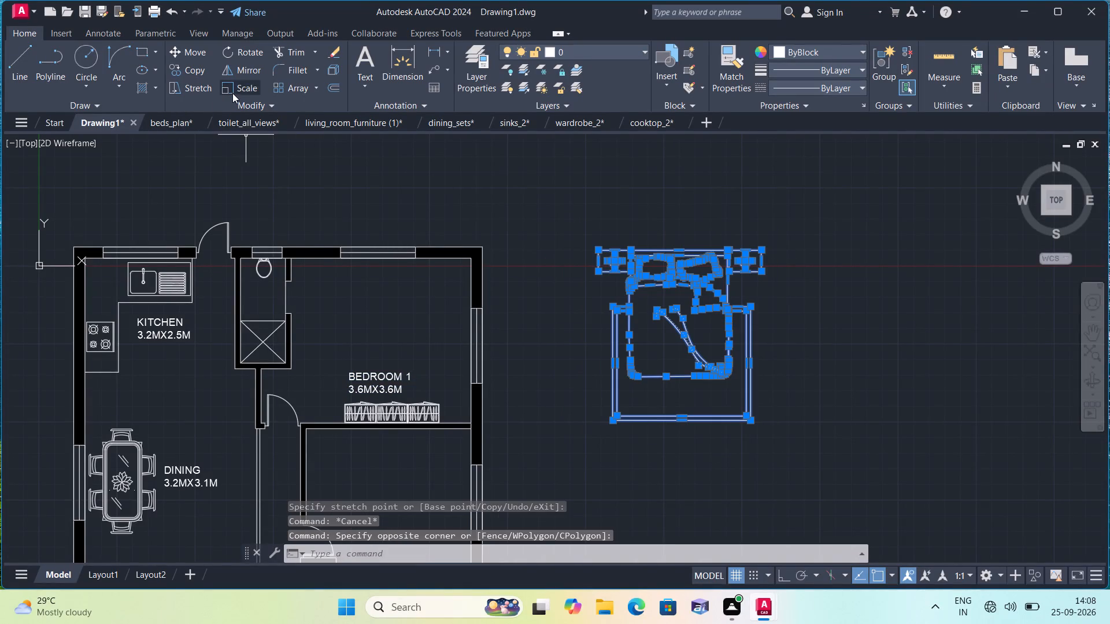
{"action": "left_click", "coordinate": [253, 89]}
{"action": "left_click", "coordinate": [648, 335]}
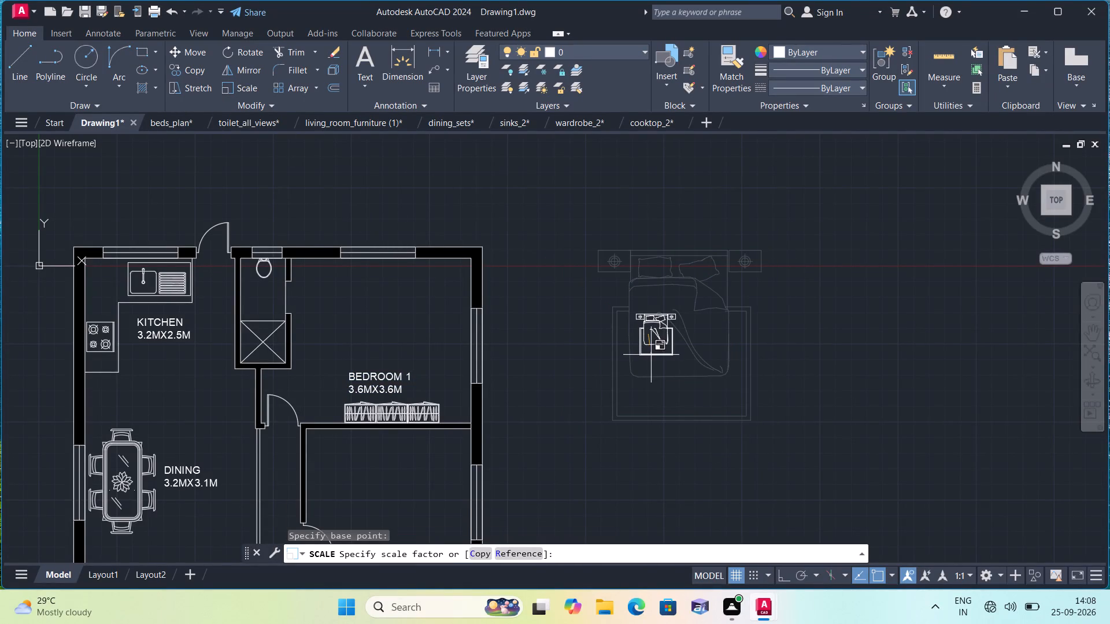
{"action": "left_click", "coordinate": [651, 355]}
Move the bed set into Bedroom 1, a little south of the north wall window with its headboard facing north.
{"action": "left_click", "coordinate": [702, 378]}
{"action": "left_click", "coordinate": [628, 296]}
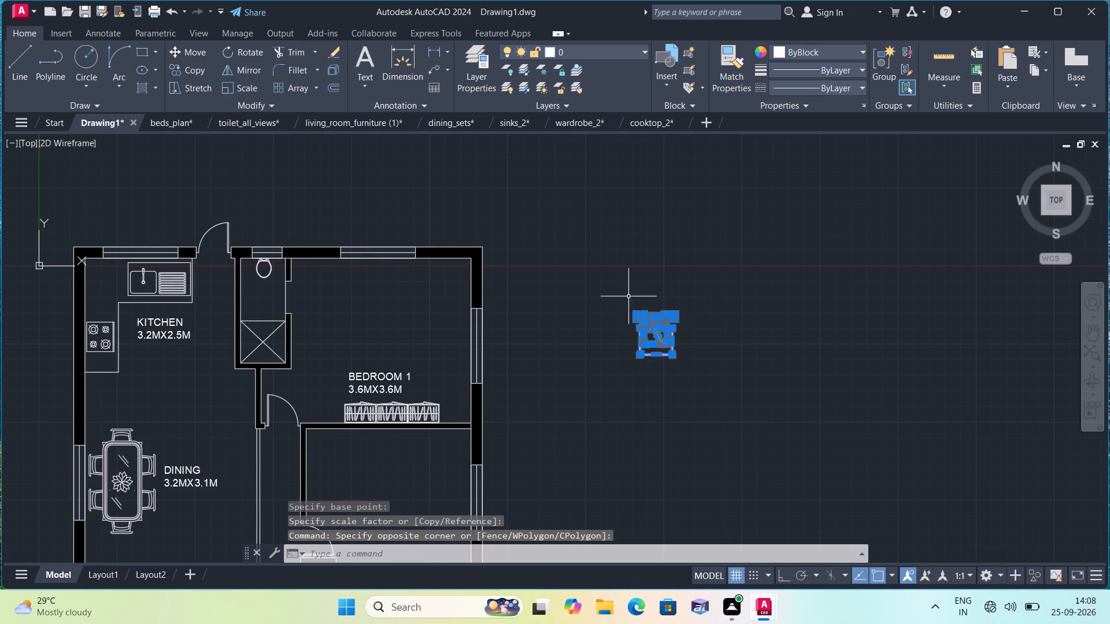
{"action": "left_click", "coordinate": [202, 49]}
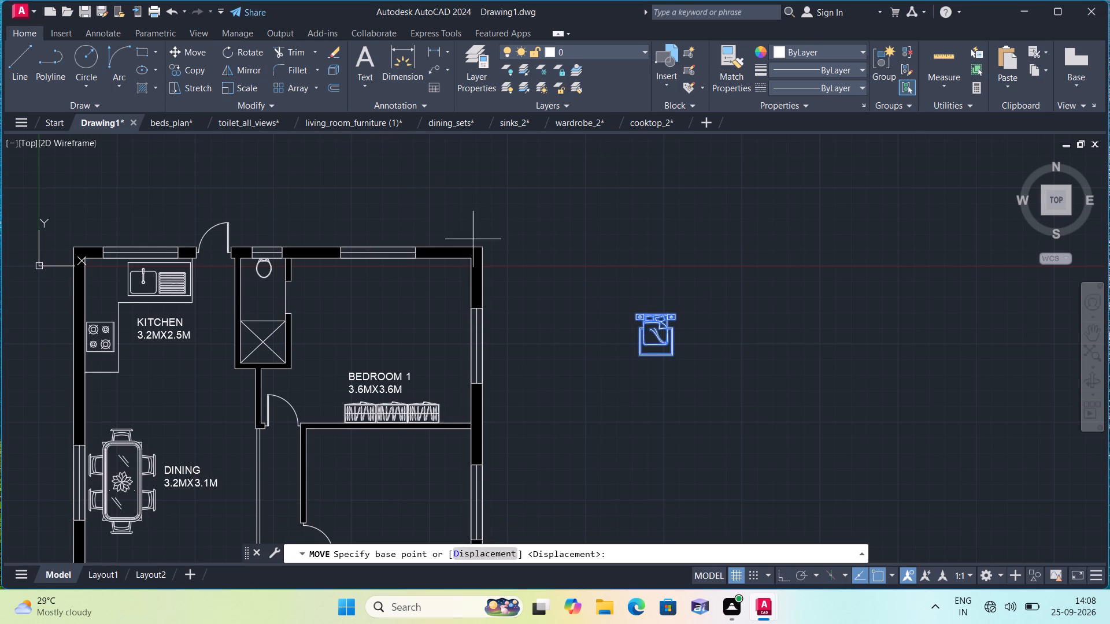
{"action": "left_click", "coordinate": [649, 331]}
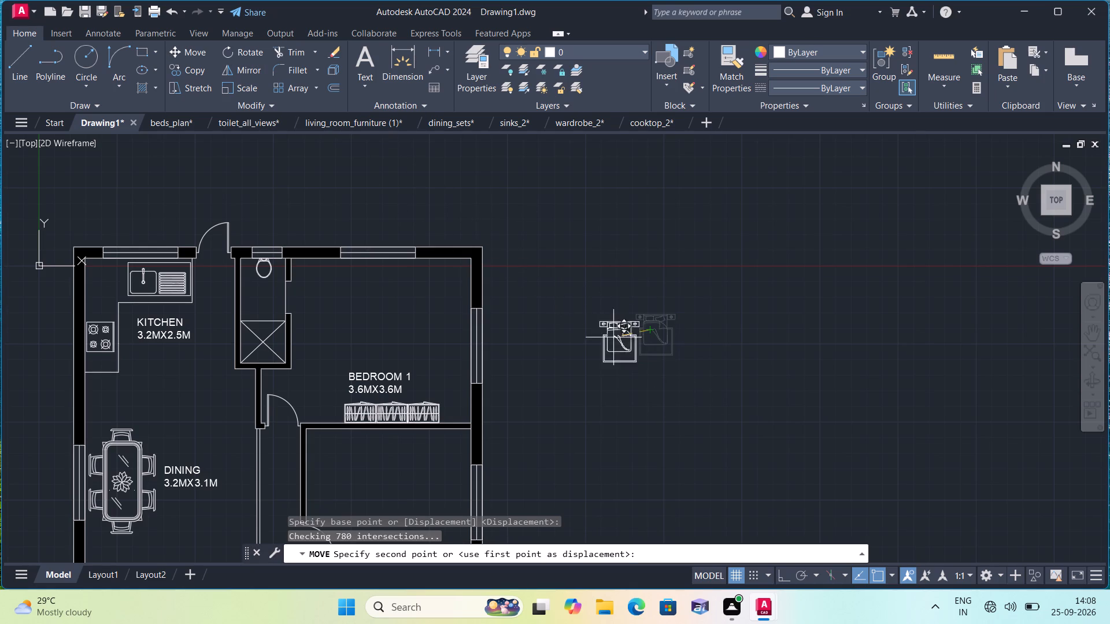
{"action": "scroll", "coordinate": [273, 307], "scroll_direction": "up", "scroll_amount": 2}
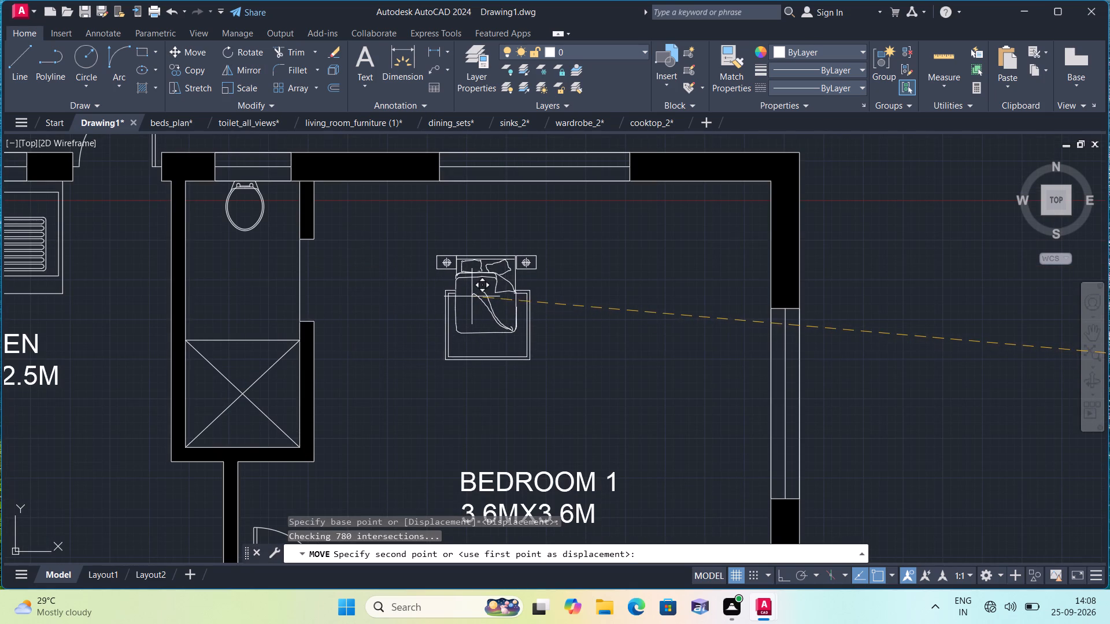
{"action": "left_click", "coordinate": [497, 288]}
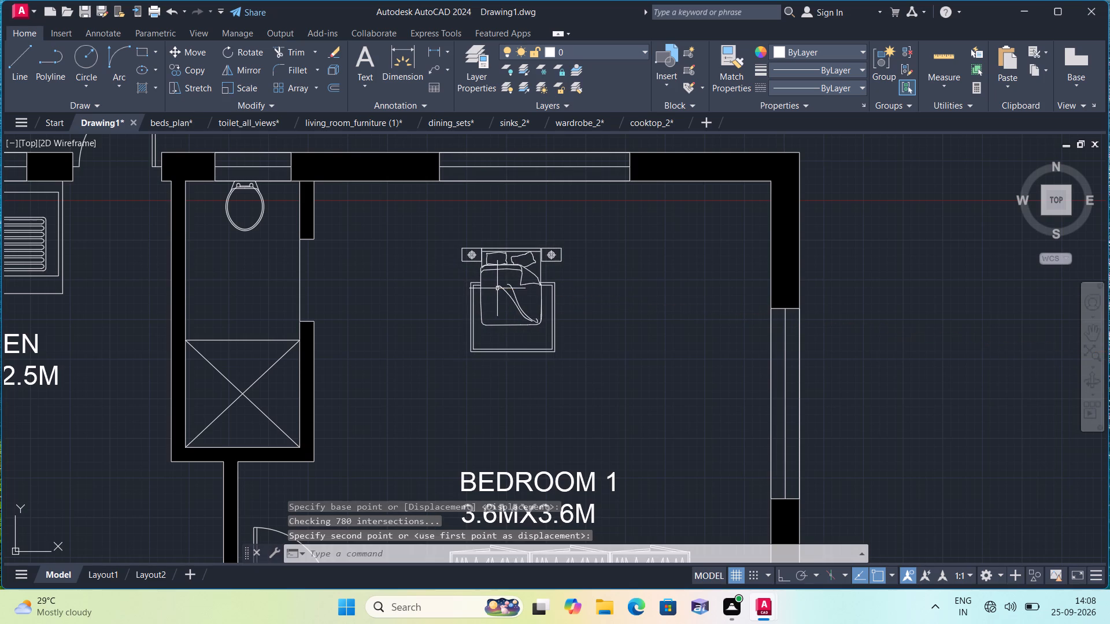
Scale the bed set in Bedroom 1 up freehand to about twice its size from a point near its west bedside table.
{"action": "left_click_drag", "start_coordinate": [410, 214], "coordinate": [430, 236]}
{"action": "left_click", "coordinate": [593, 362]}
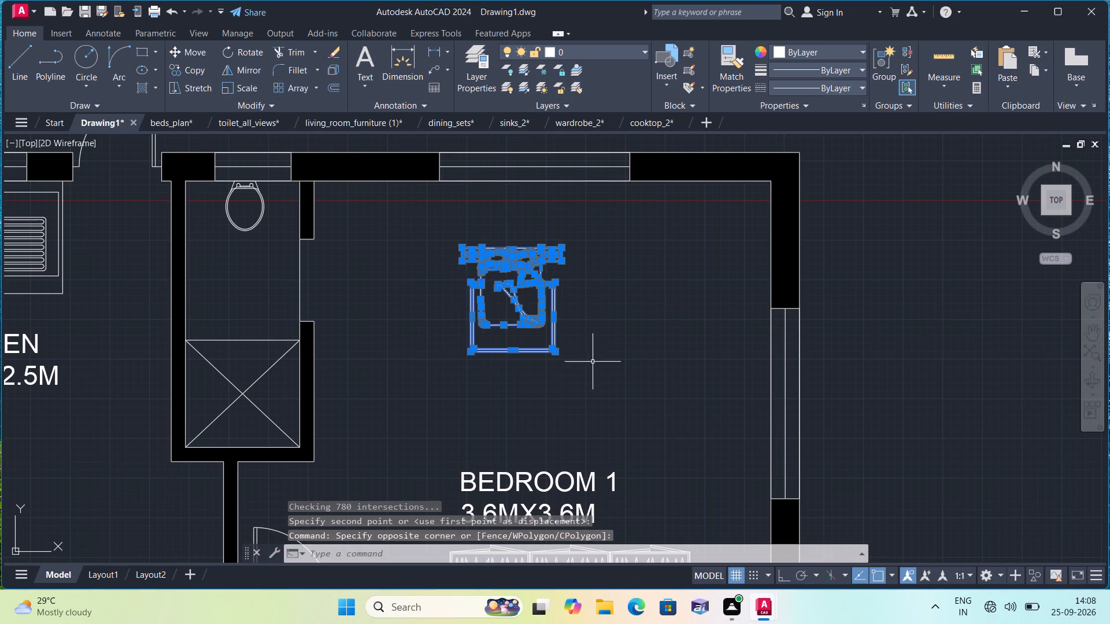
{"action": "left_click", "coordinate": [243, 91]}
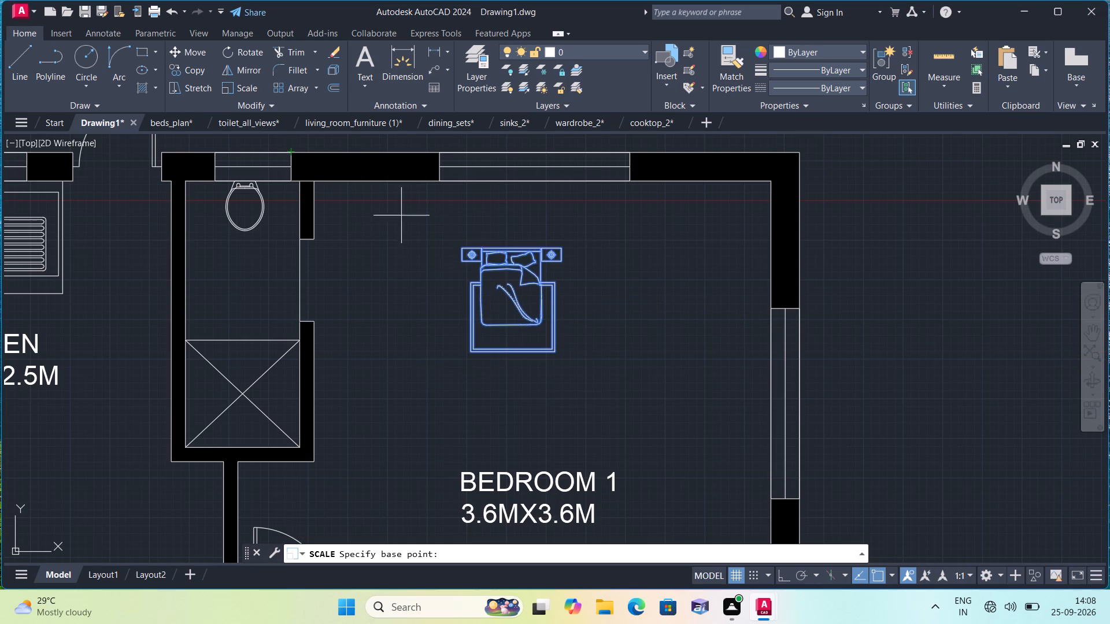
{"action": "left_click", "coordinate": [479, 253]}
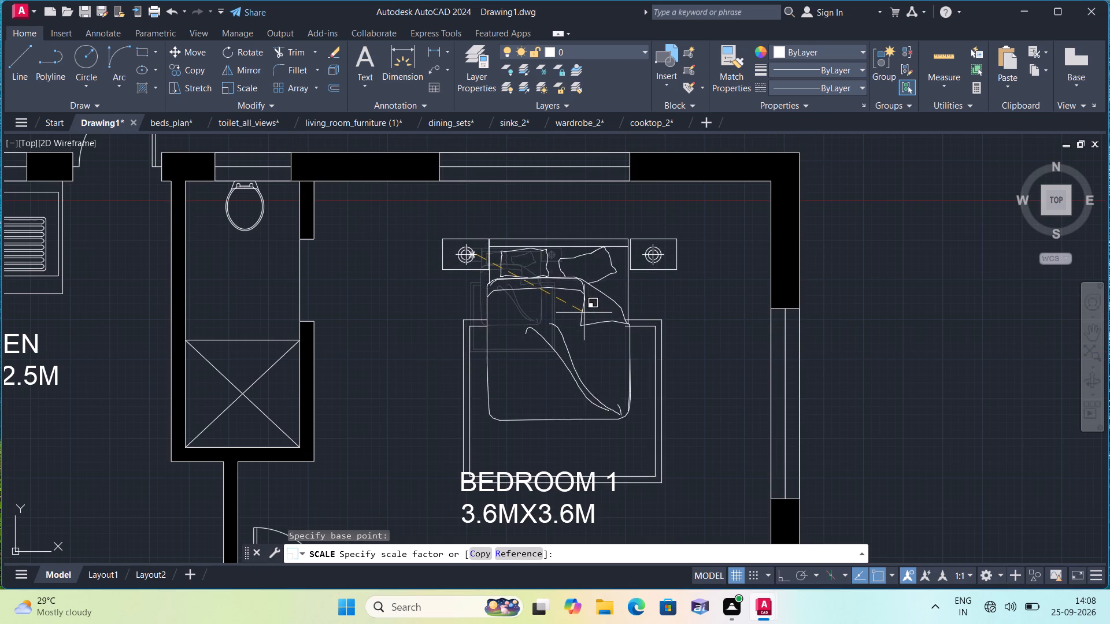
{"action": "left_click", "coordinate": [579, 294]}
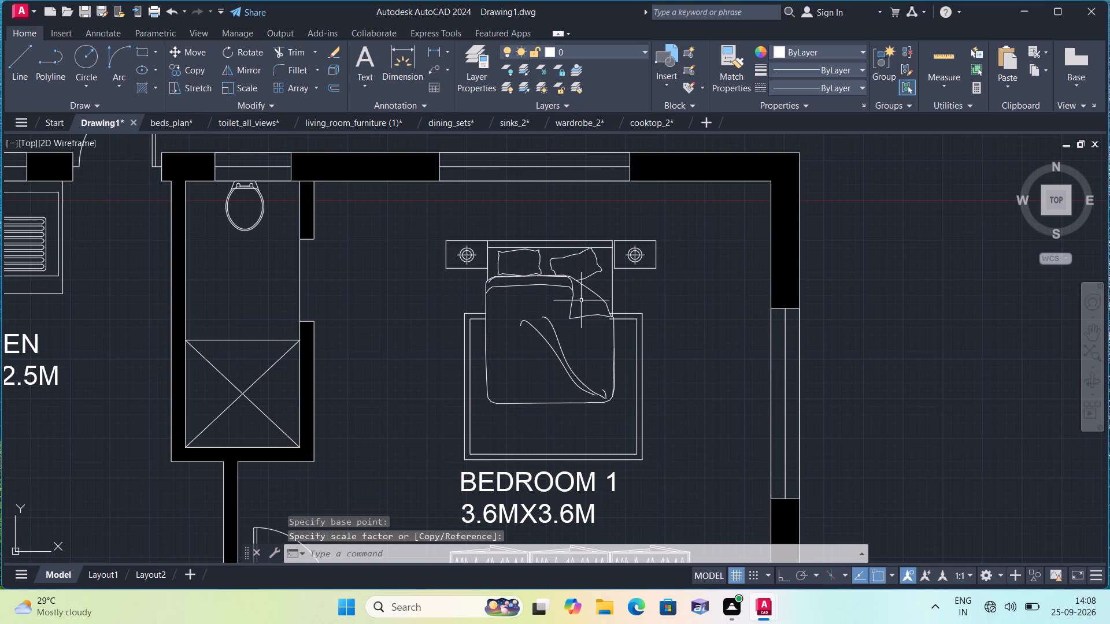
Move the bed set together with the BEDROOM 1 label slightly northwest, bringing the headboard close below the north wall window.
{"action": "left_click_drag", "start_coordinate": [678, 484], "coordinate": [677, 477]}
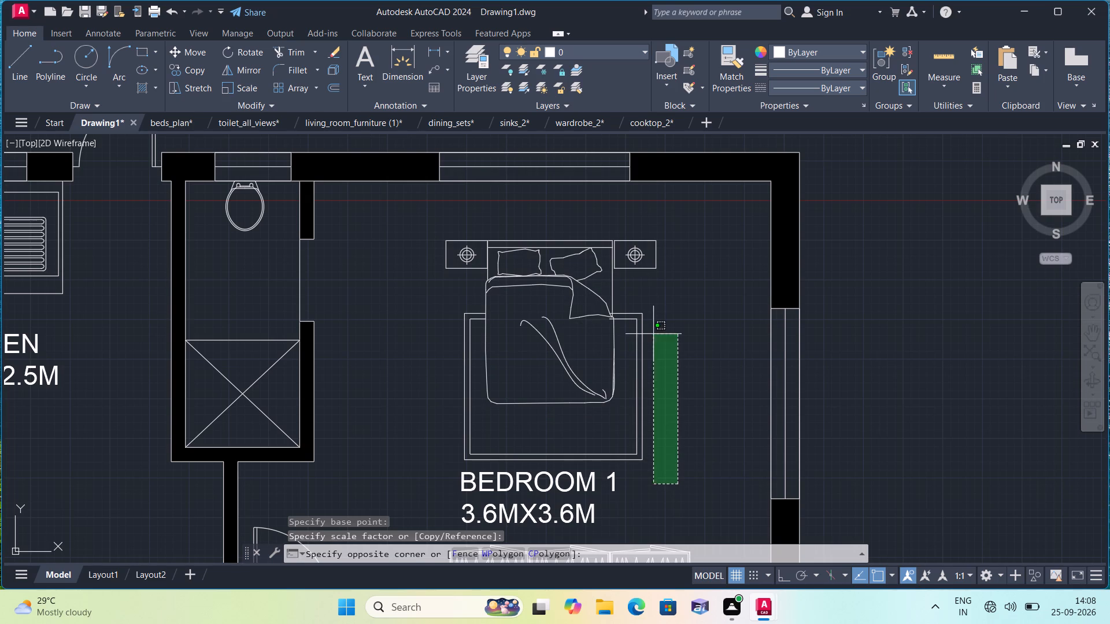
{"action": "left_click", "coordinate": [615, 241]}
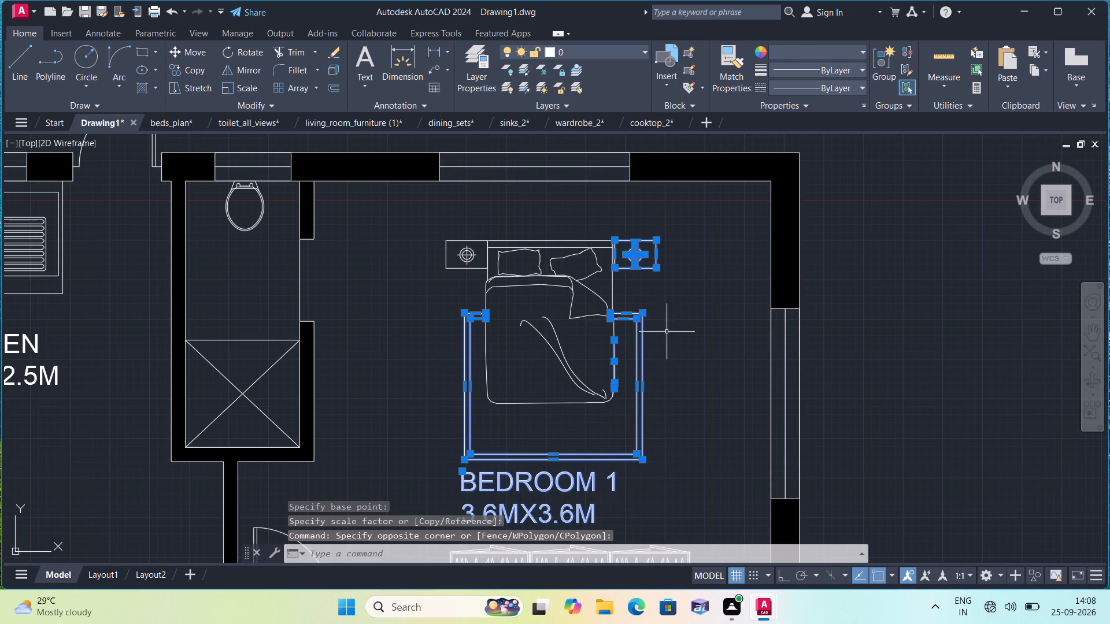
{"action": "left_click", "coordinate": [671, 340]}
{"action": "left_click", "coordinate": [432, 222]}
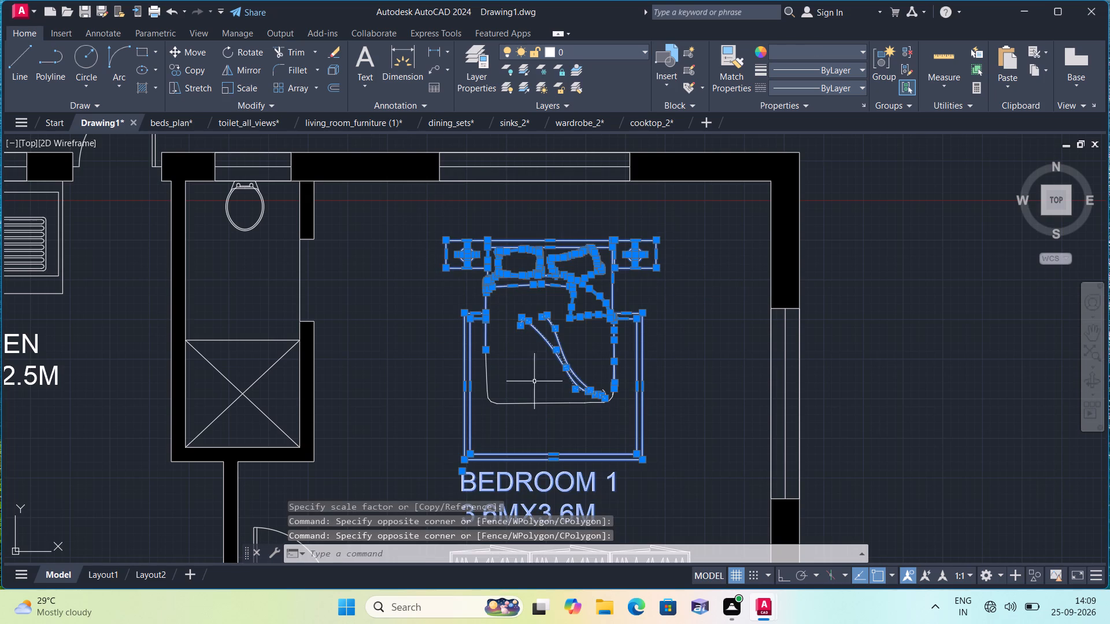
{"action": "left_click_drag", "start_coordinate": [554, 425], "coordinate": [549, 420]}
{"action": "left_click", "coordinate": [486, 344]}
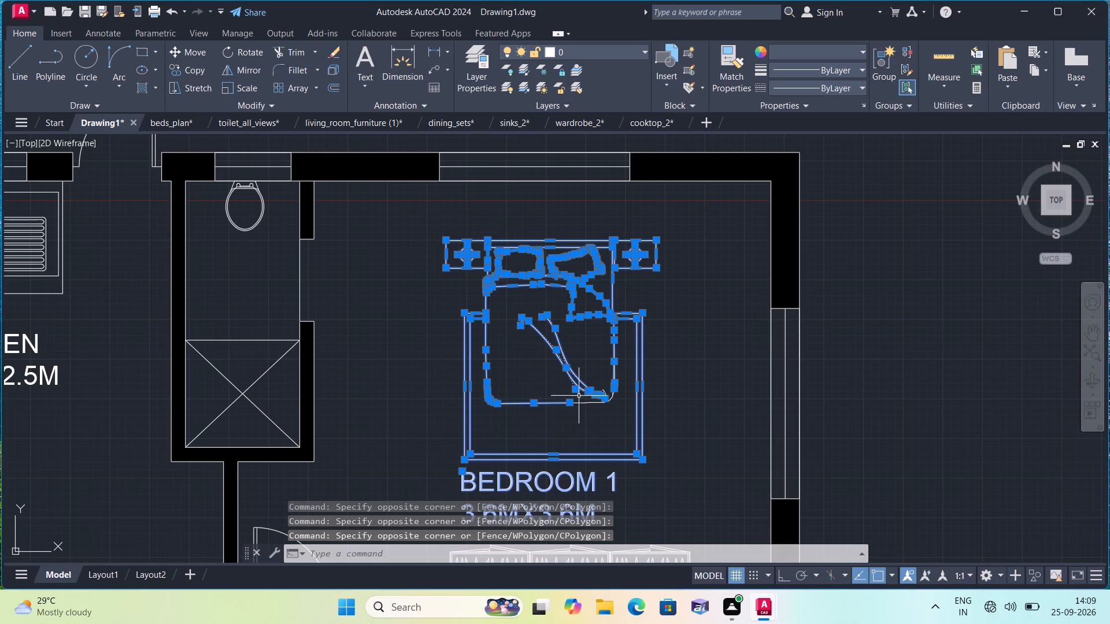
{"action": "left_click_drag", "start_coordinate": [615, 432], "coordinate": [602, 415]}
{"action": "left_click", "coordinate": [545, 328]}
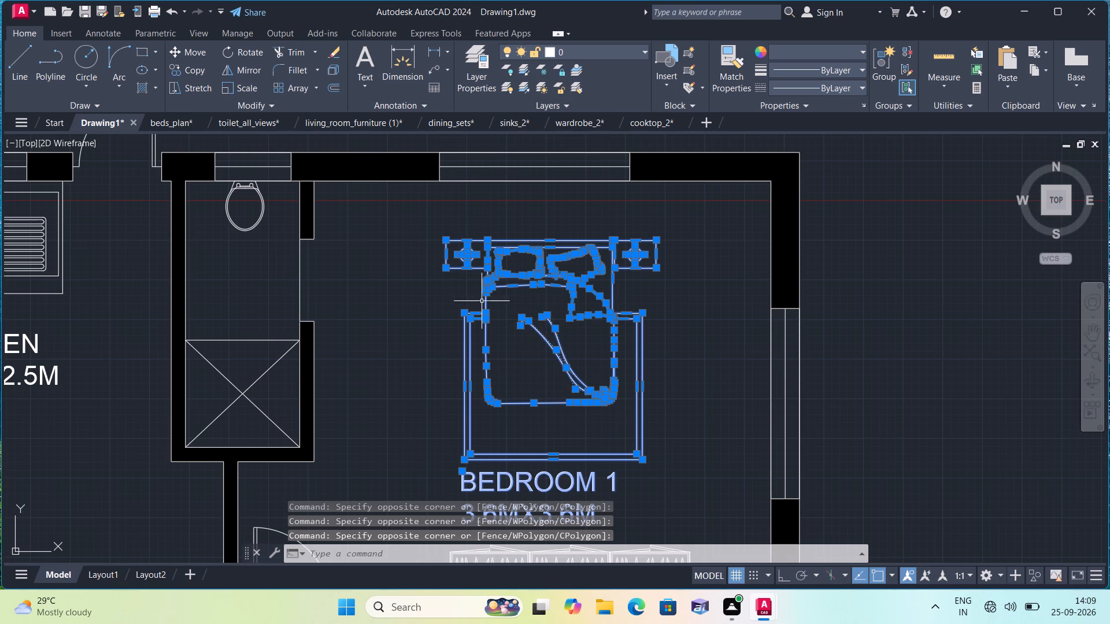
{"action": "left_click", "coordinate": [199, 49]}
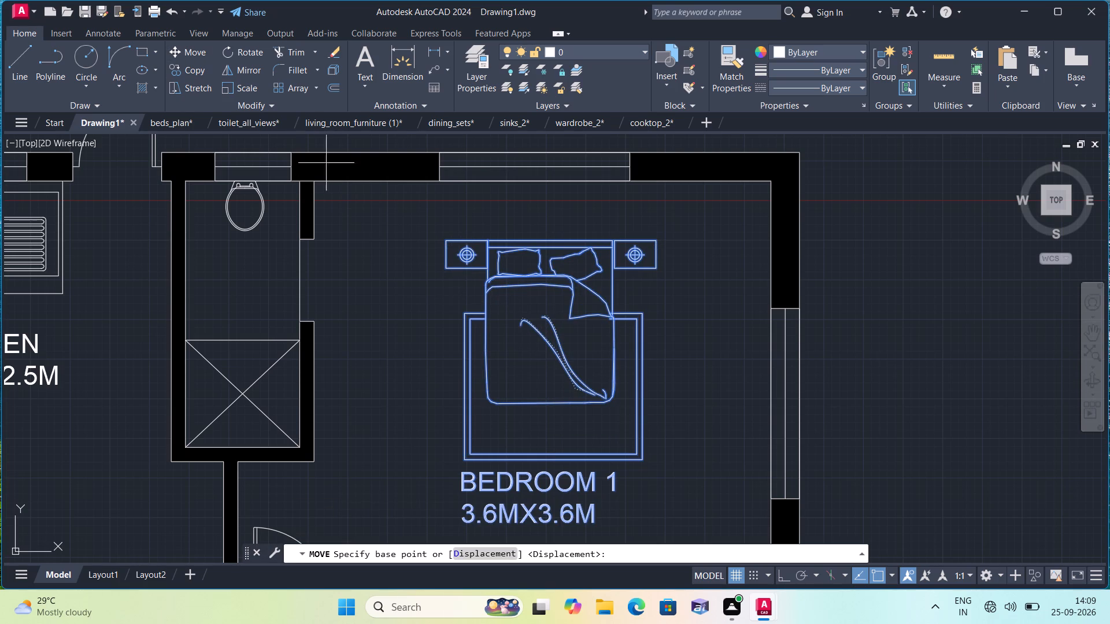
{"action": "left_click", "coordinate": [561, 307]}
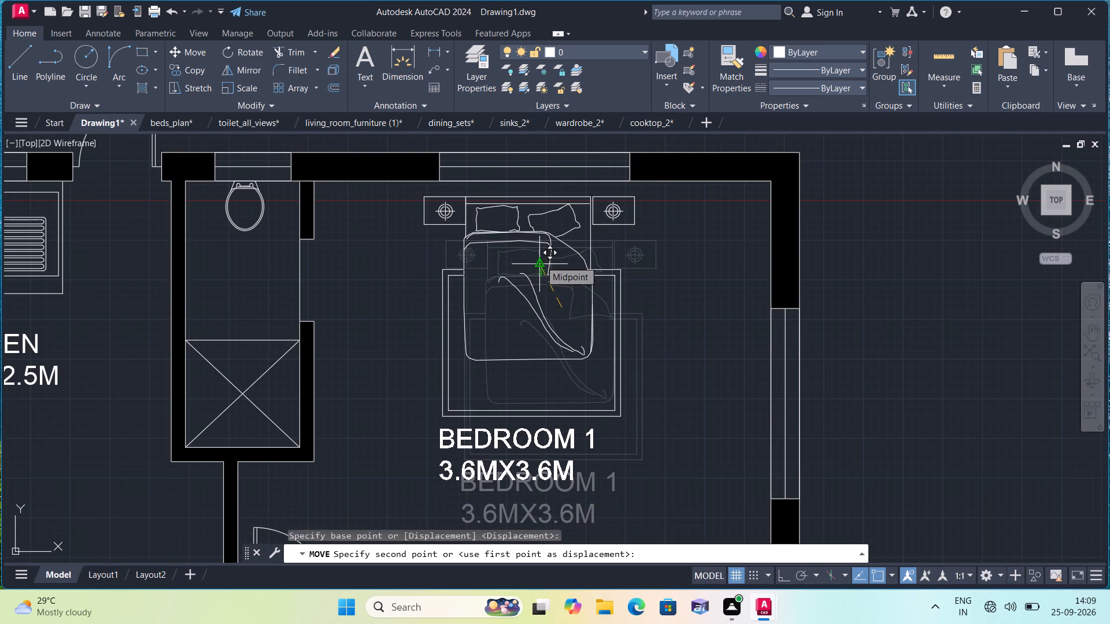
{"action": "left_click", "coordinate": [540, 261]}
{"action": "key", "text": "Escape"}
Move the BEDROOM 1 label southeast into the gap between the bed set and the wardrobe.
{"action": "left_click", "coordinate": [501, 454]}
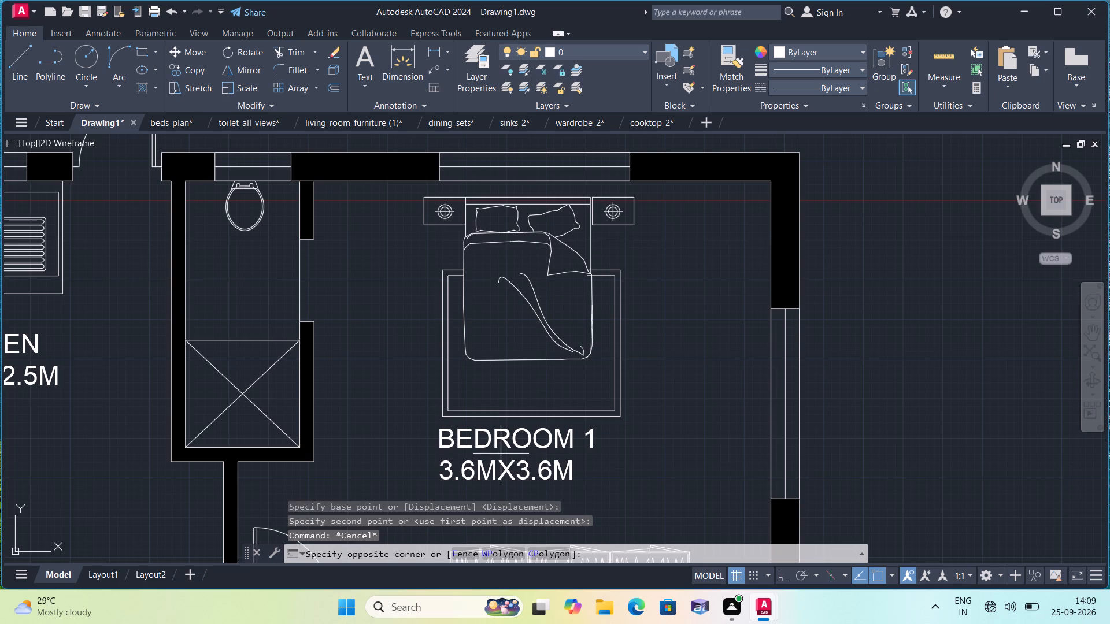
{"action": "middle_click_drag", "start_coordinate": [498, 452], "coordinate": [465, 285]}
{"action": "left_click", "coordinate": [450, 270]}
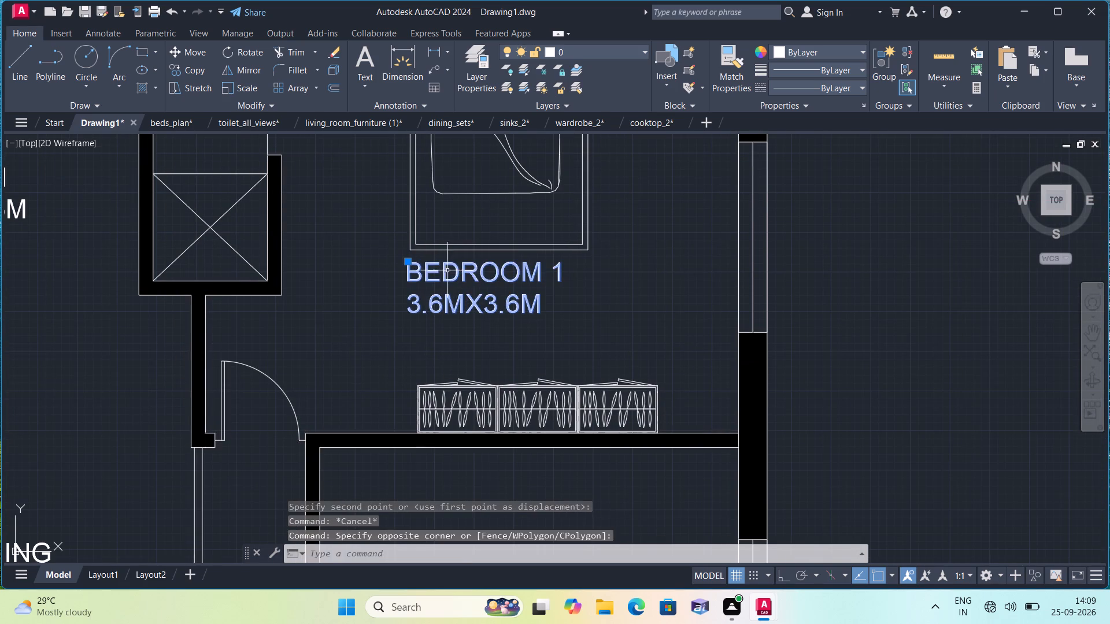
{"action": "left_click", "coordinate": [407, 260]}
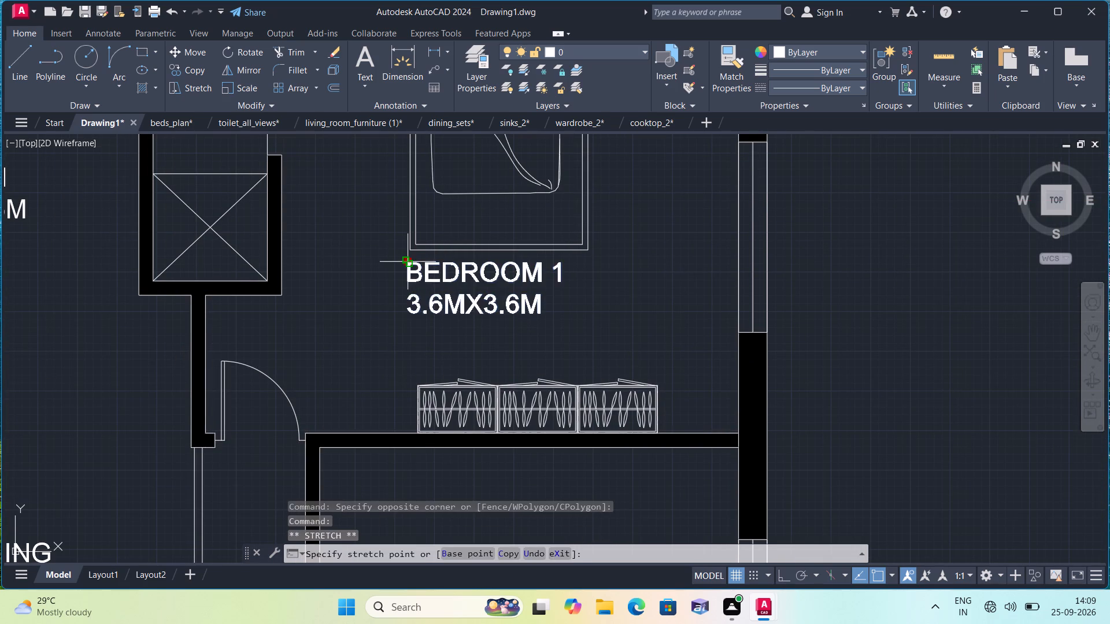
{"action": "left_click", "coordinate": [450, 300]}
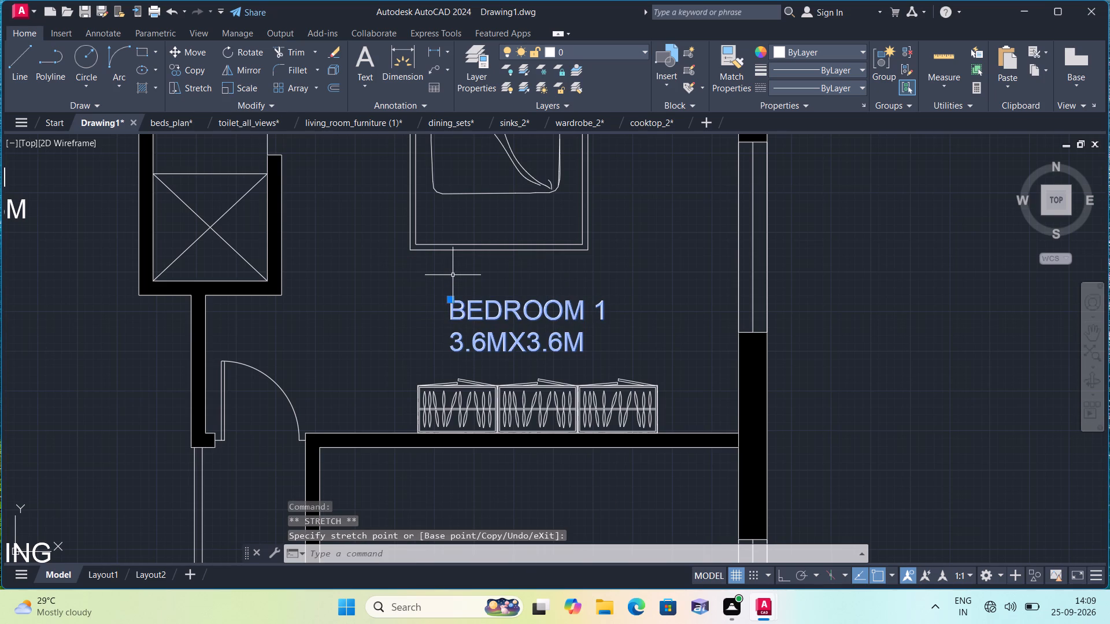
{"action": "key", "text": "Escape"}
Copy the bed set into the unlabelled room south of Bedroom 1 and into Bedroom 3, each with its headboard near the north wall.
{"action": "middle_click_drag", "start_coordinate": [453, 275], "coordinate": [535, 428]}
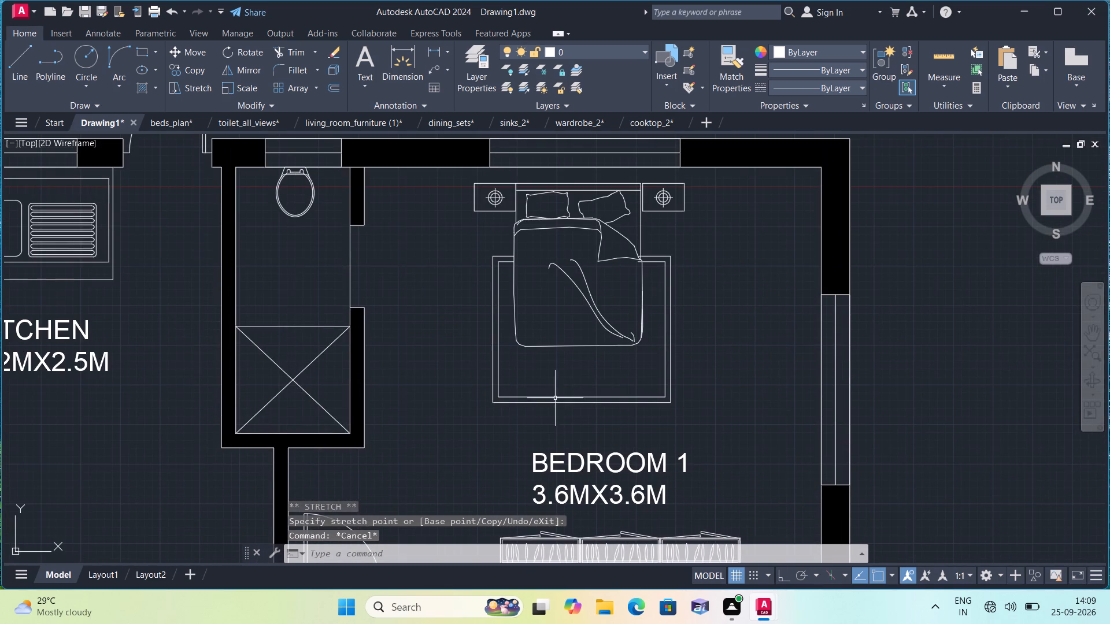
{"action": "left_click_drag", "start_coordinate": [691, 423], "coordinate": [685, 417]}
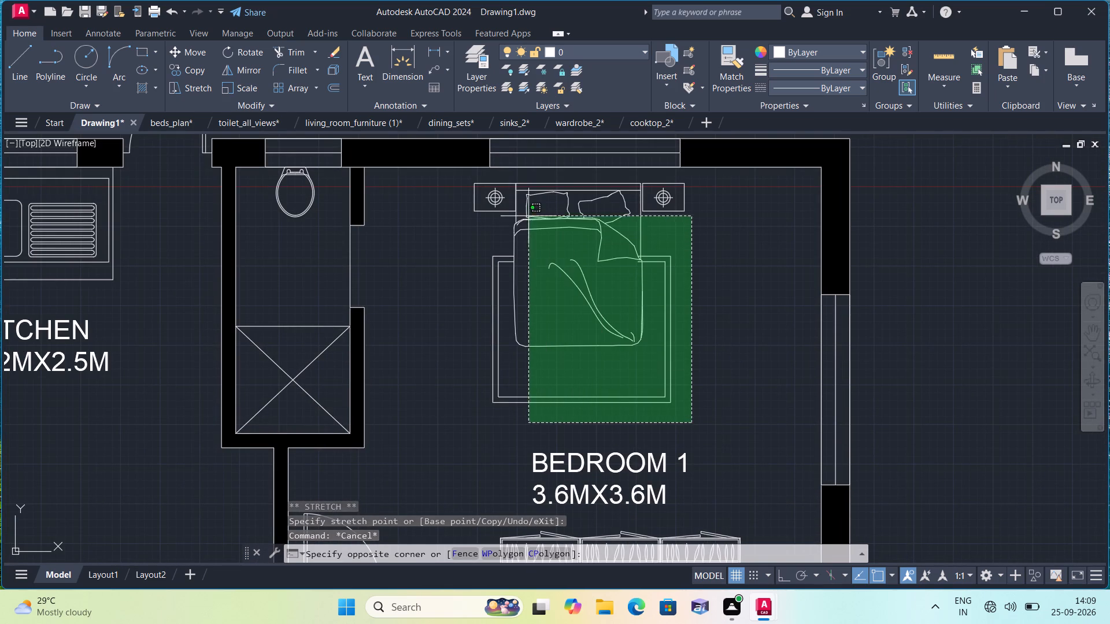
{"action": "left_click", "coordinate": [460, 176]}
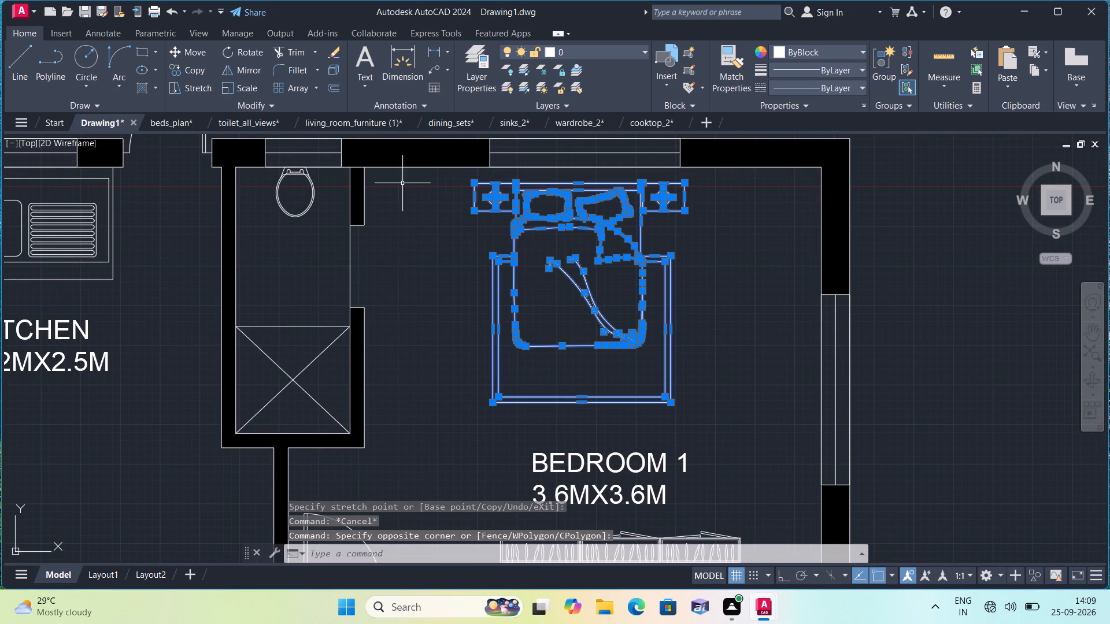
{"action": "left_click", "coordinate": [189, 69]}
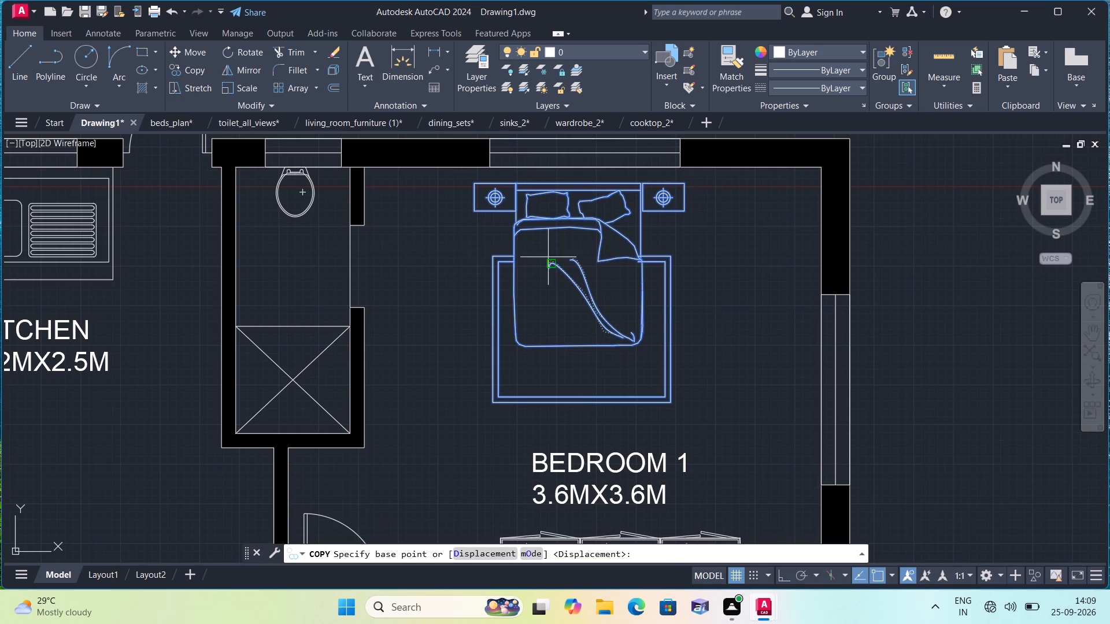
{"action": "left_click", "coordinate": [552, 251]}
{"action": "scroll", "coordinate": [547, 281], "scroll_direction": "down", "scroll_amount": 3}
{"action": "middle_click_drag", "start_coordinate": [563, 330], "coordinate": [482, 162]}
{"action": "scroll", "coordinate": [479, 121], "scroll_direction": "down", "scroll_amount": 1}
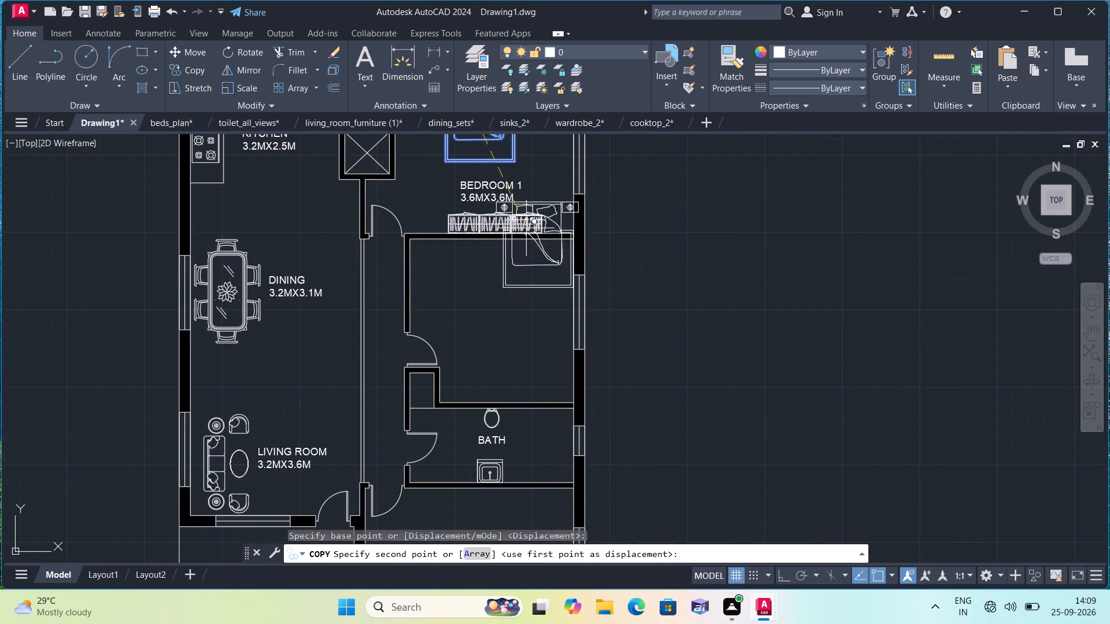
{"action": "scroll", "coordinate": [502, 279], "scroll_direction": "up", "scroll_amount": 1}
{"action": "left_click", "coordinate": [484, 266]}
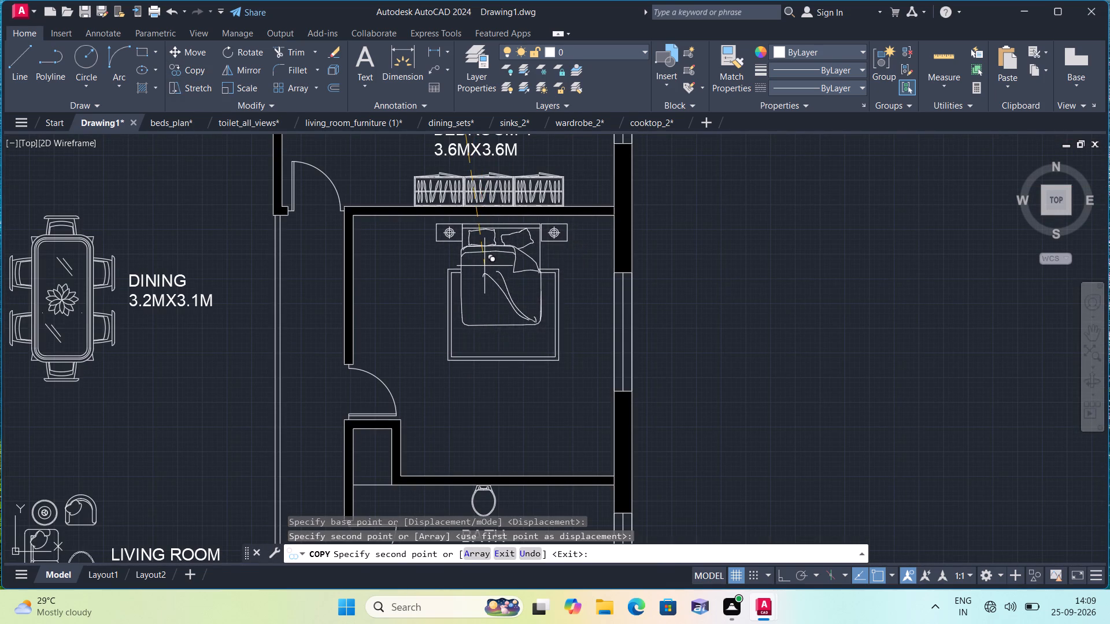
{"action": "middle_click_drag", "start_coordinate": [504, 347], "coordinate": [478, 142]}
{"action": "scroll", "coordinate": [481, 302], "scroll_direction": "down", "scroll_amount": 1}
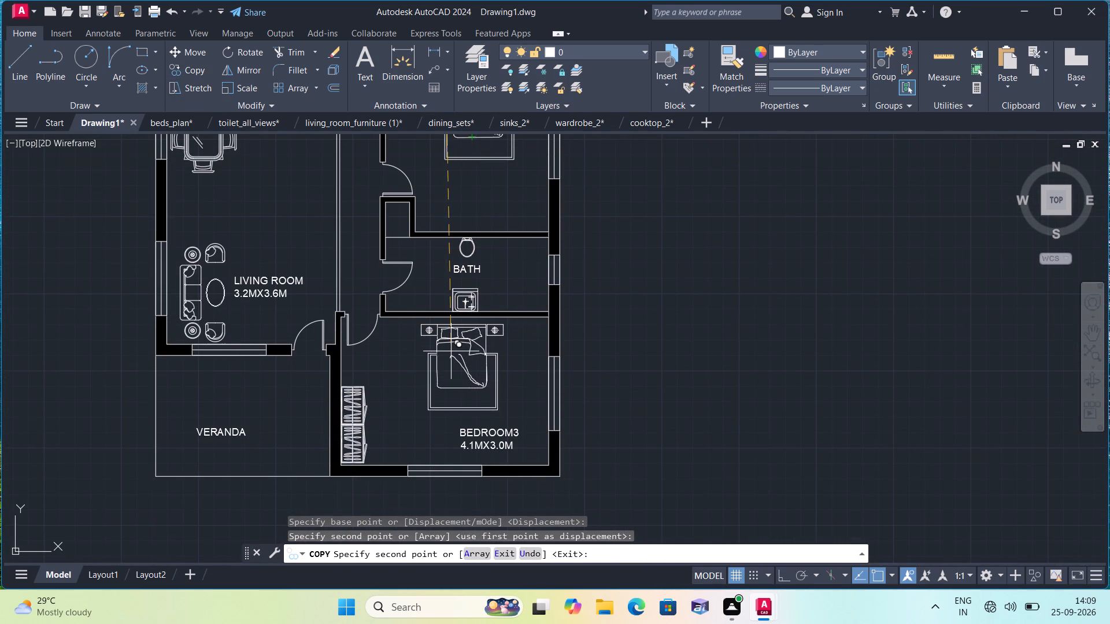
{"action": "left_click", "coordinate": [456, 348]}
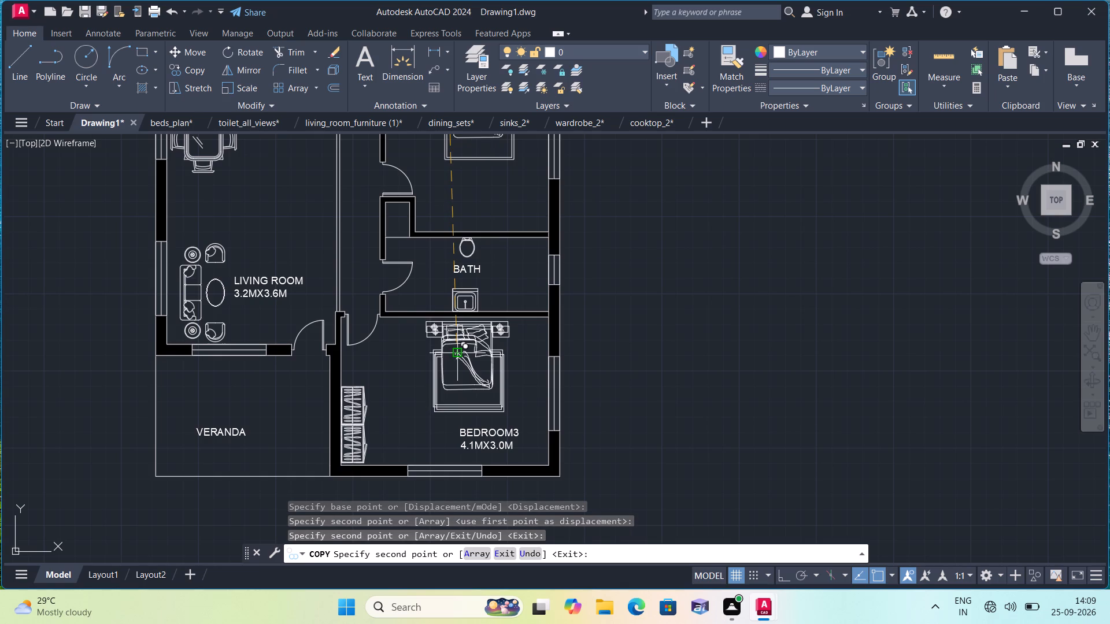
{"action": "key", "text": "Escape"}
Review the furnished floor plan from the kitchen and Bedroom 1 down to the bath, living room and Bedroom 3.
{"action": "scroll", "coordinate": [434, 332], "scroll_direction": "down", "scroll_amount": 2}
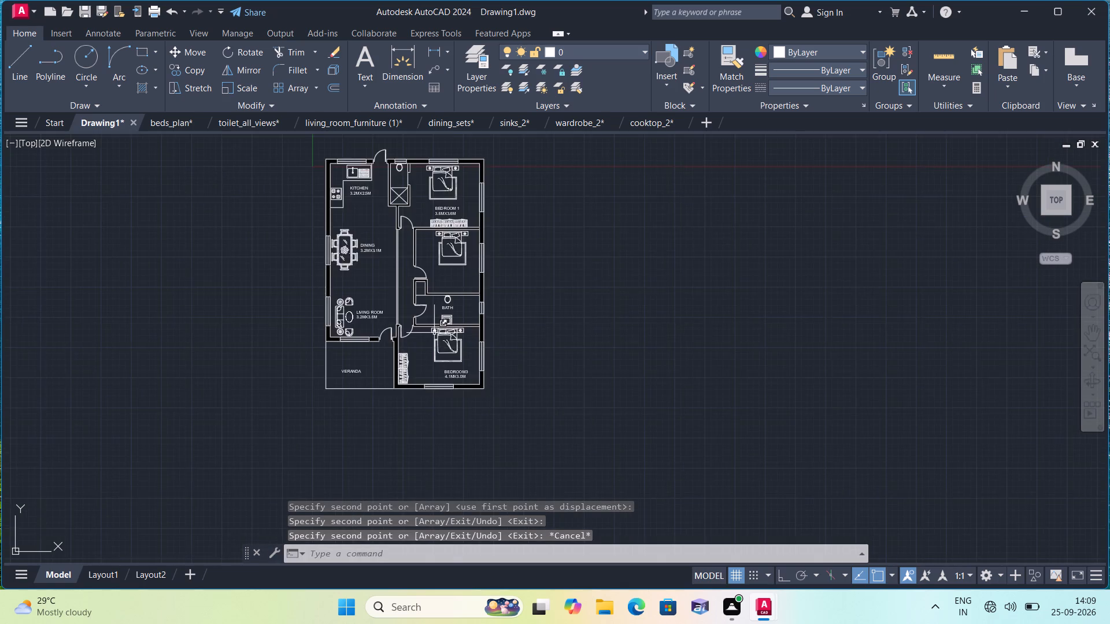
{"action": "scroll", "coordinate": [434, 333], "scroll_direction": "down", "scroll_amount": 1}
{"action": "scroll", "coordinate": [430, 332], "scroll_direction": "up", "scroll_amount": 2}
{"action": "middle_click_drag", "start_coordinate": [372, 259], "coordinate": [409, 344]}
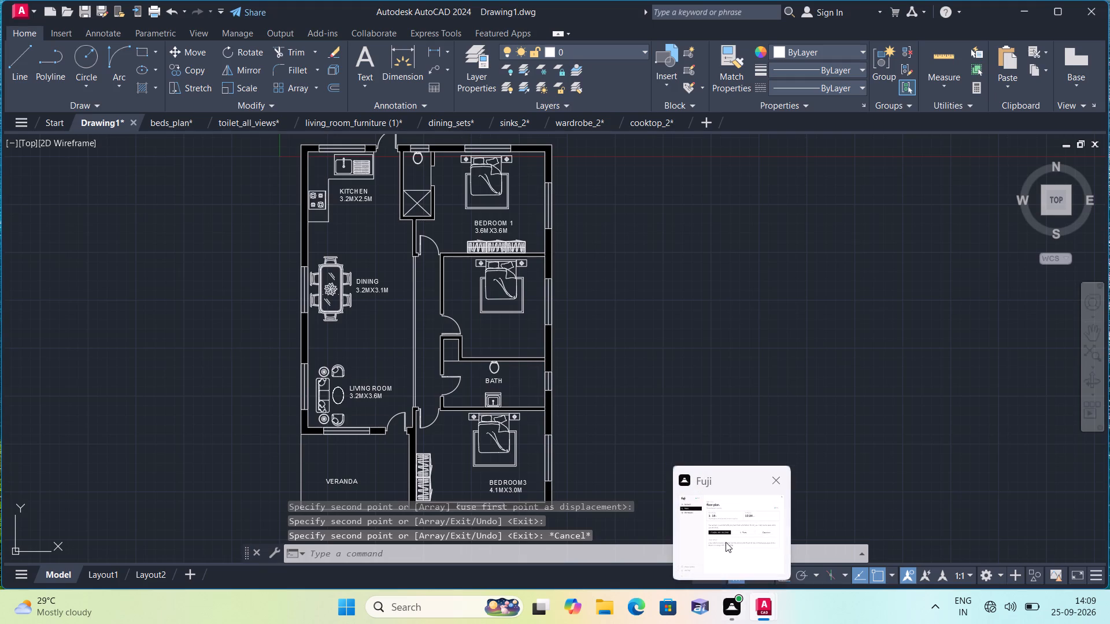
{"action": "middle_click_drag", "start_coordinate": [342, 258], "coordinate": [382, 324]}
{"action": "middle_click_drag", "start_coordinate": [393, 345], "coordinate": [423, 392]}
{"action": "scroll", "coordinate": [415, 266], "scroll_direction": "up", "scroll_amount": 2}
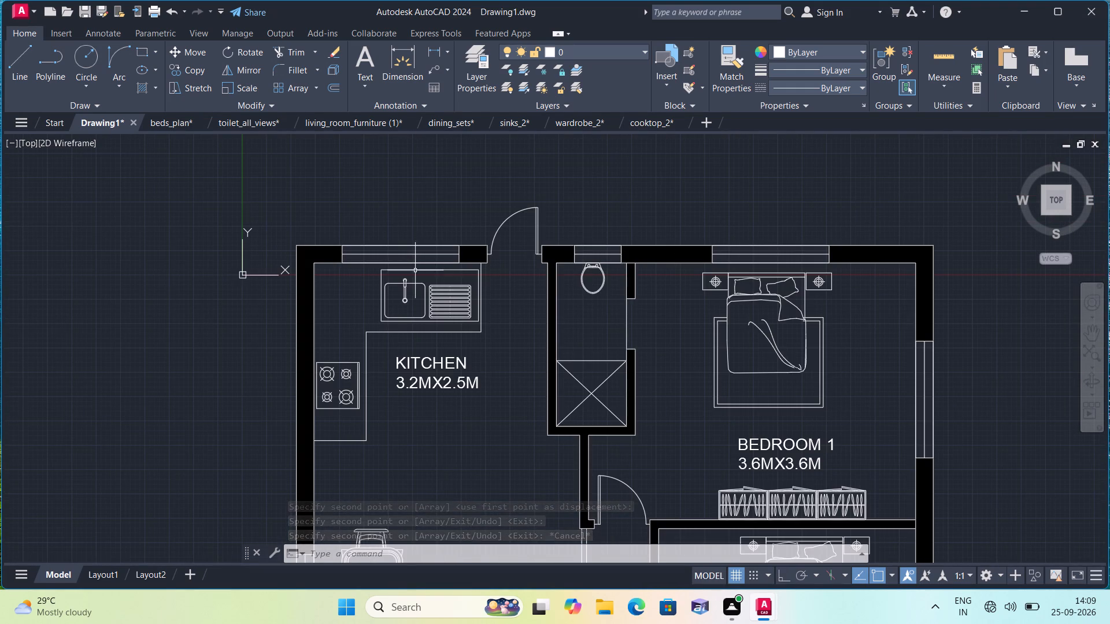
{"action": "scroll", "coordinate": [441, 367], "scroll_direction": "up", "scroll_amount": 1}
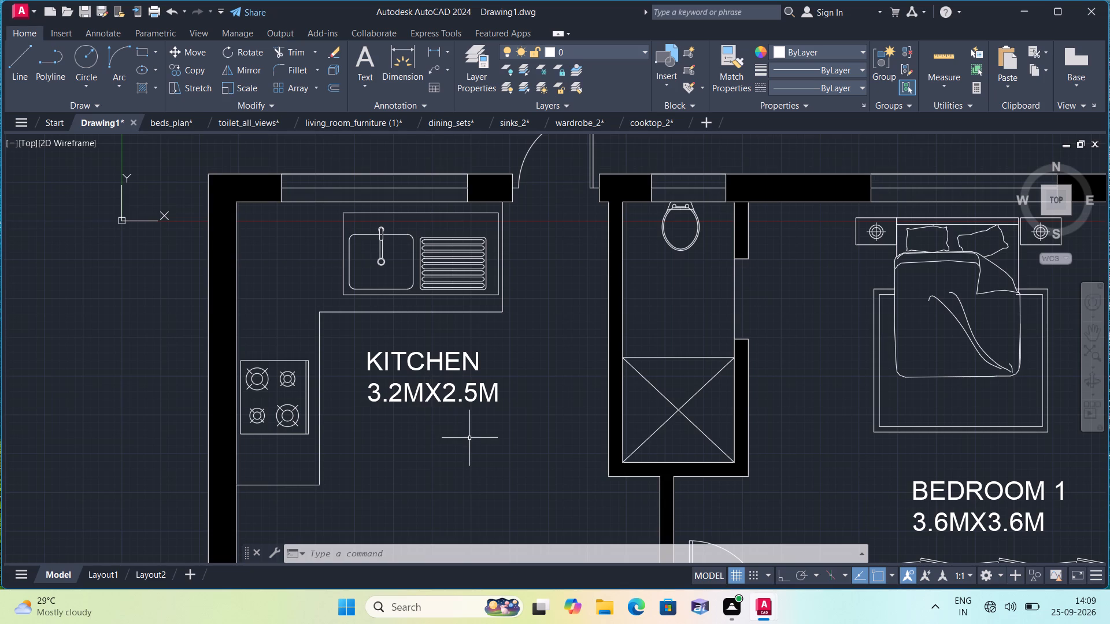
{"action": "middle_click_drag", "start_coordinate": [469, 437], "coordinate": [452, 355]}
{"action": "scroll", "coordinate": [594, 356], "scroll_direction": "down", "scroll_amount": 1}
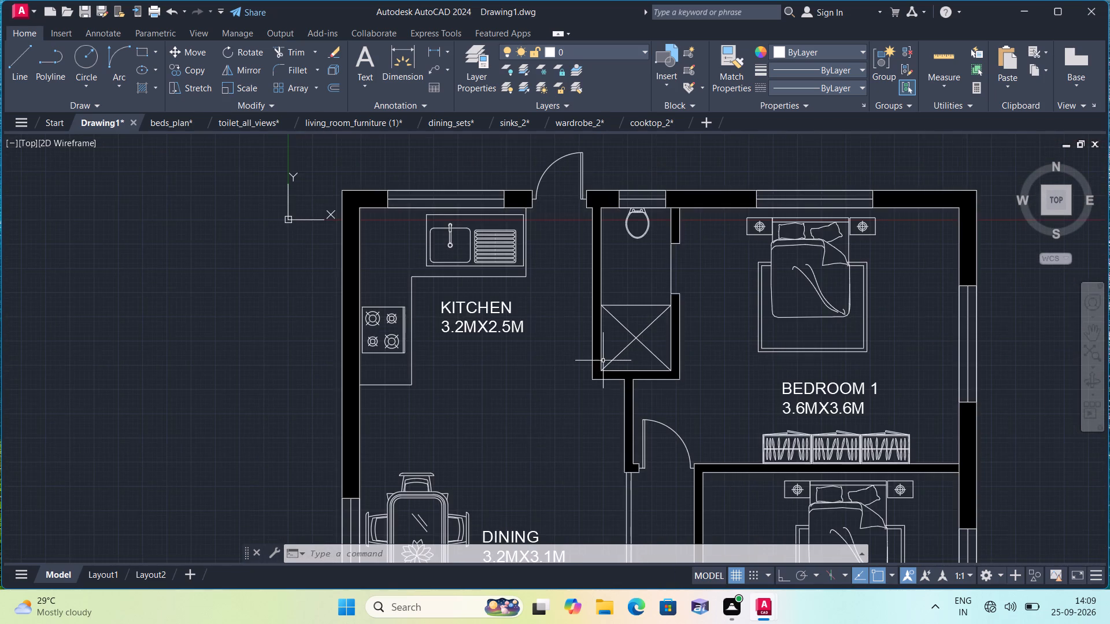
{"action": "scroll", "coordinate": [604, 364], "scroll_direction": "down", "scroll_amount": 1}
{"action": "middle_click_drag", "start_coordinate": [602, 366], "coordinate": [489, 220]}
{"action": "middle_click_drag", "start_coordinate": [665, 439], "coordinate": [570, 241]}
{"action": "scroll", "coordinate": [571, 222], "scroll_direction": "down", "scroll_amount": 1}
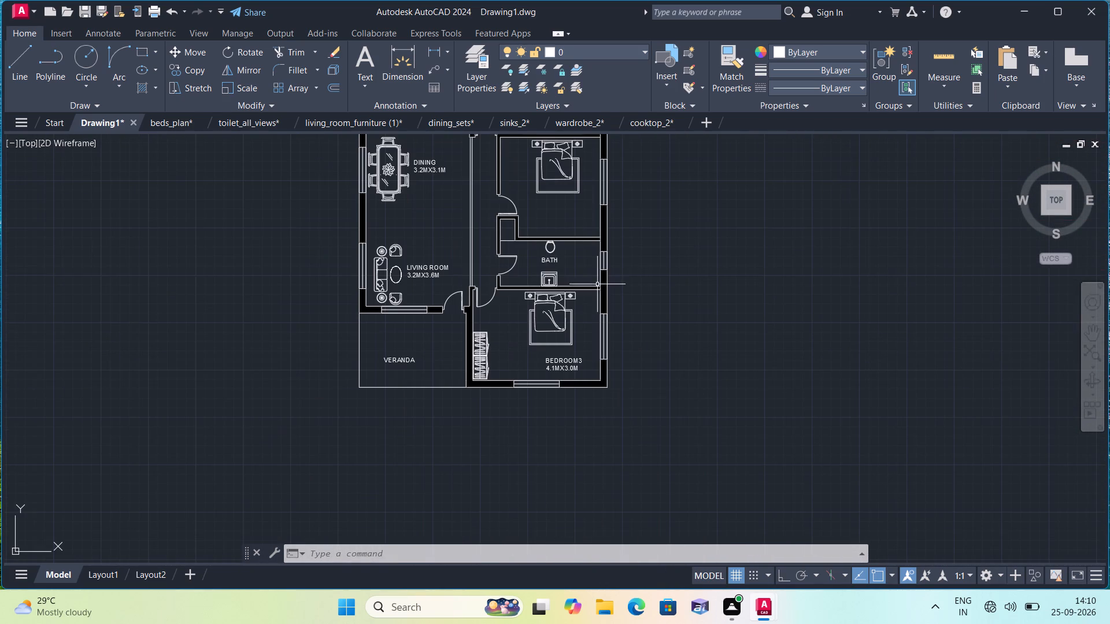
Copy the BATH label into the small bathroom west of Bedroom 1, between the toilet and the crossed square.
{"action": "scroll", "coordinate": [547, 270], "scroll_direction": "up", "scroll_amount": 1}
{"action": "left_click", "coordinate": [548, 259]}
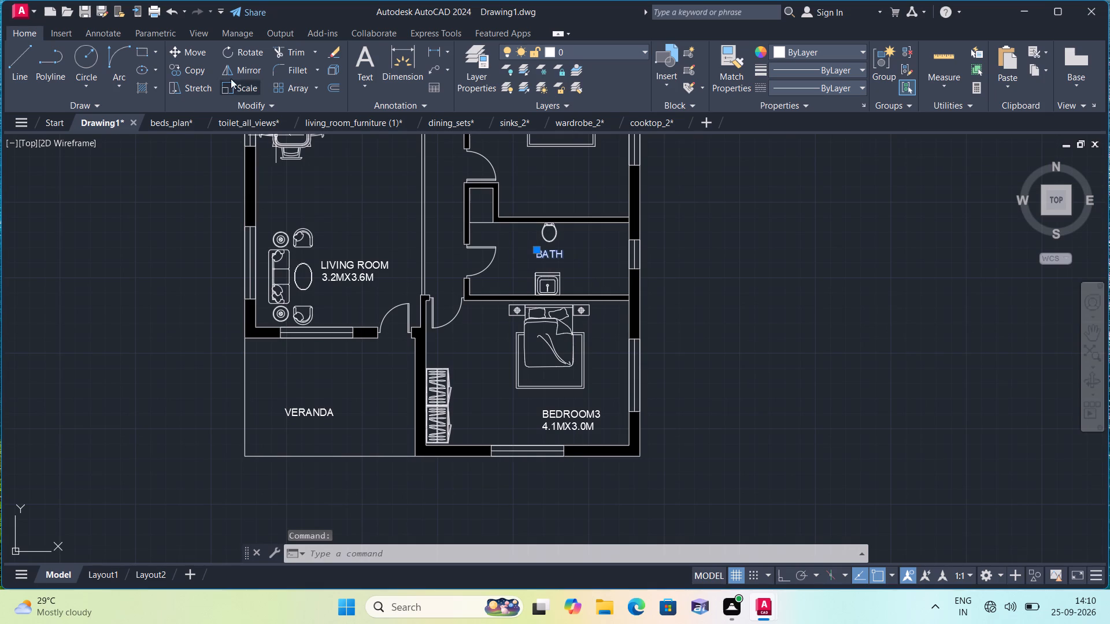
{"action": "left_click", "coordinate": [196, 68]}
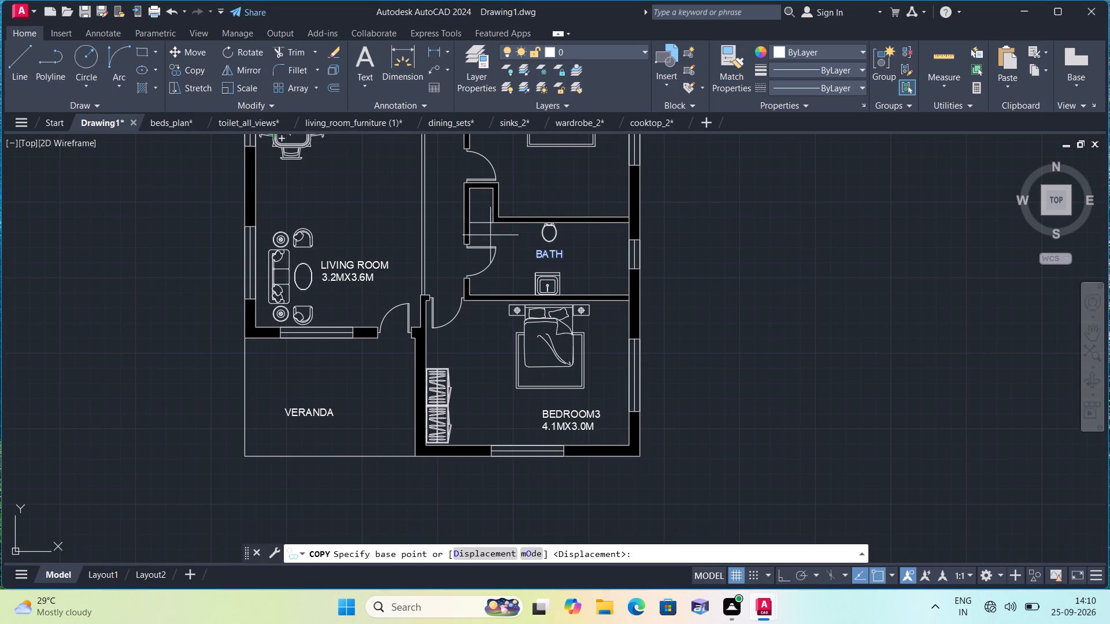
{"action": "left_click", "coordinate": [545, 251]}
{"action": "middle_click_drag", "start_coordinate": [475, 211], "coordinate": [524, 332]}
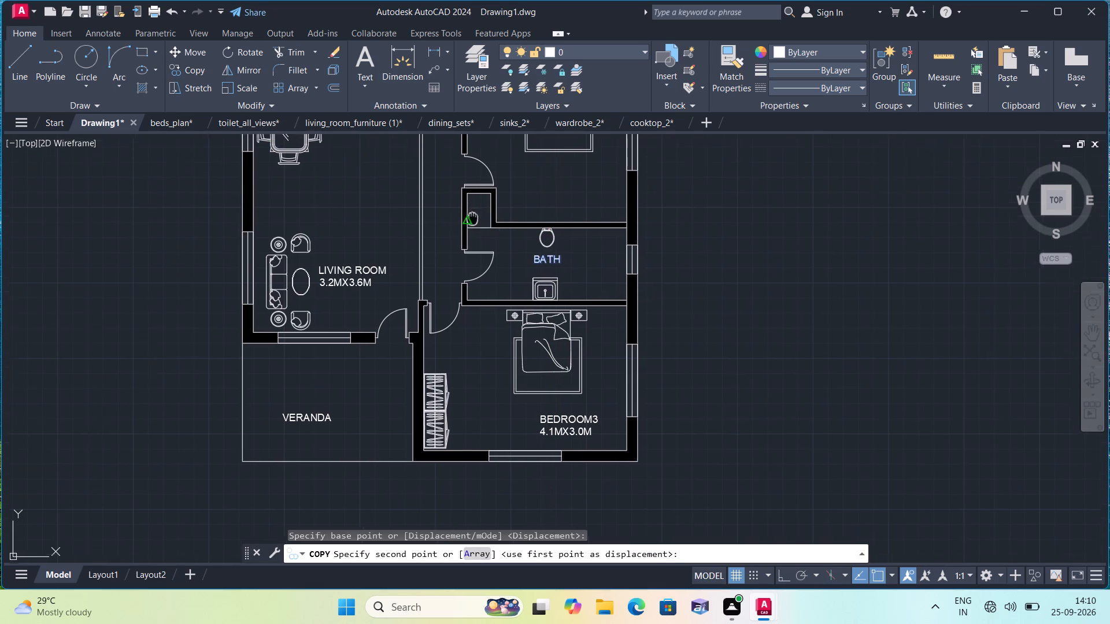
{"action": "middle_click_drag", "start_coordinate": [524, 332], "coordinate": [539, 403]}
{"action": "middle_click_drag", "start_coordinate": [545, 436], "coordinate": [554, 483]}
{"action": "middle_click_drag", "start_coordinate": [478, 255], "coordinate": [482, 367]}
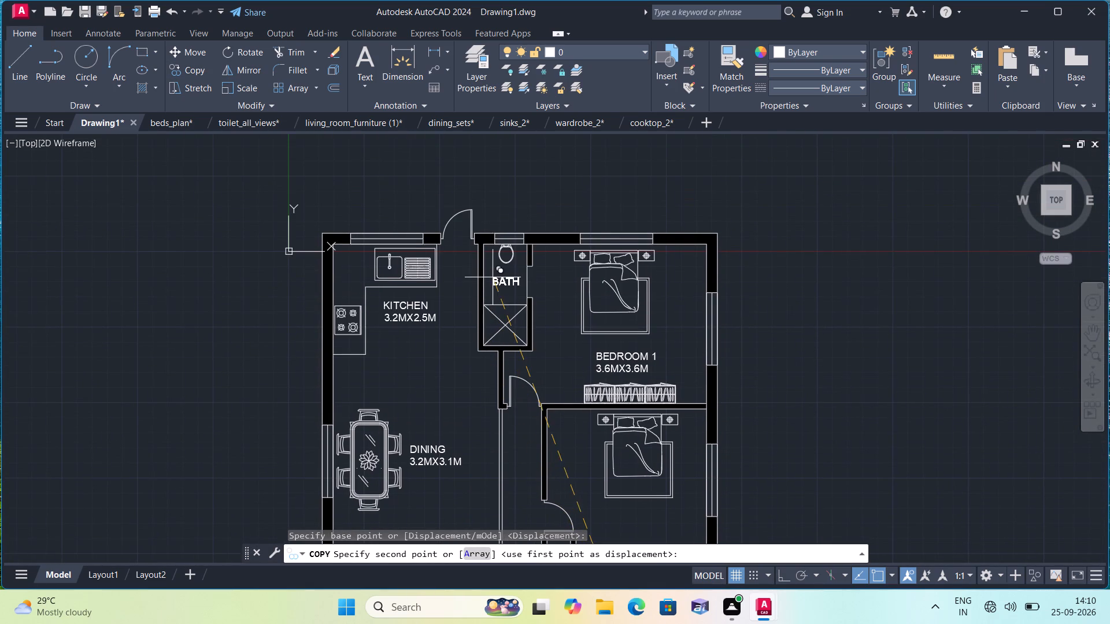
{"action": "left_click", "coordinate": [493, 277]}
{"action": "key", "text": "Escape"}
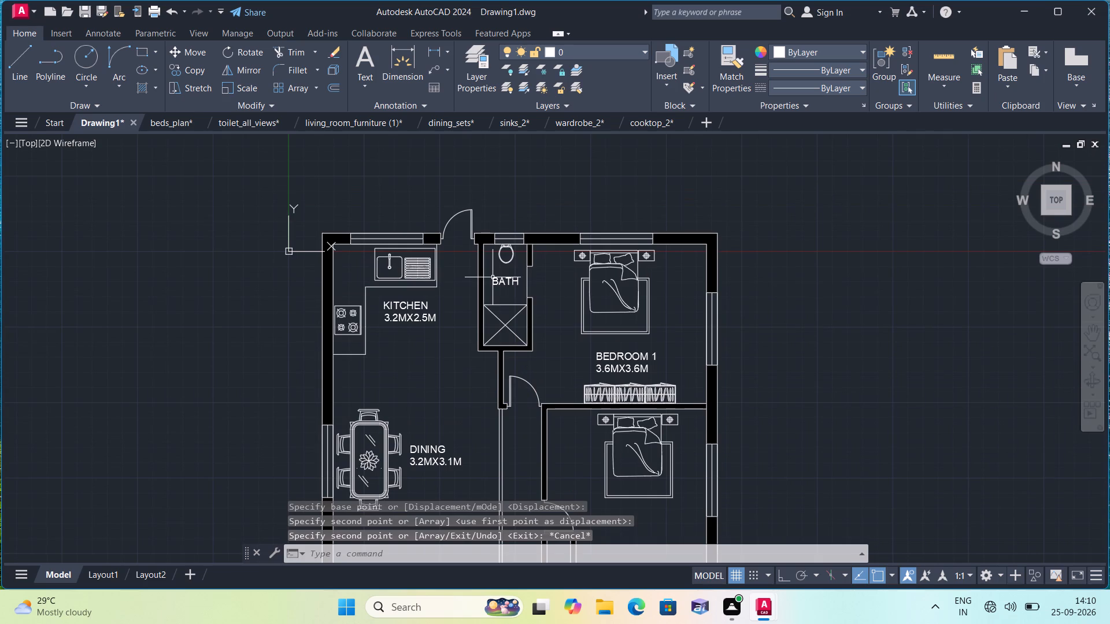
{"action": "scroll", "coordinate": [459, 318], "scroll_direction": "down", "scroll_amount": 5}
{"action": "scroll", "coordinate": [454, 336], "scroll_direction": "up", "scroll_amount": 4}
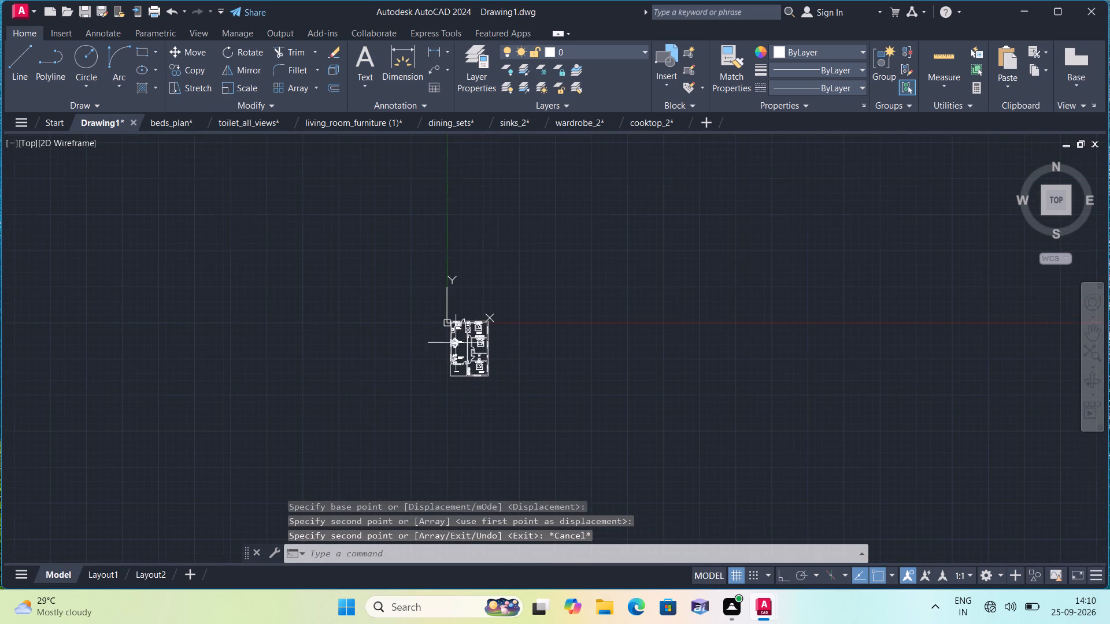
Review the furnished plan from the kitchen and Bedroom 1 down to the living room, veranda and Bedroom 3, checking furniture and room labels.
{"action": "scroll", "coordinate": [454, 331], "scroll_direction": "up", "scroll_amount": 4}
{"action": "middle_click_drag", "start_coordinate": [532, 351], "coordinate": [393, 341]}
{"action": "scroll", "coordinate": [446, 327], "scroll_direction": "down", "scroll_amount": 1}
{"action": "scroll", "coordinate": [388, 348], "scroll_direction": "down", "scroll_amount": 1}
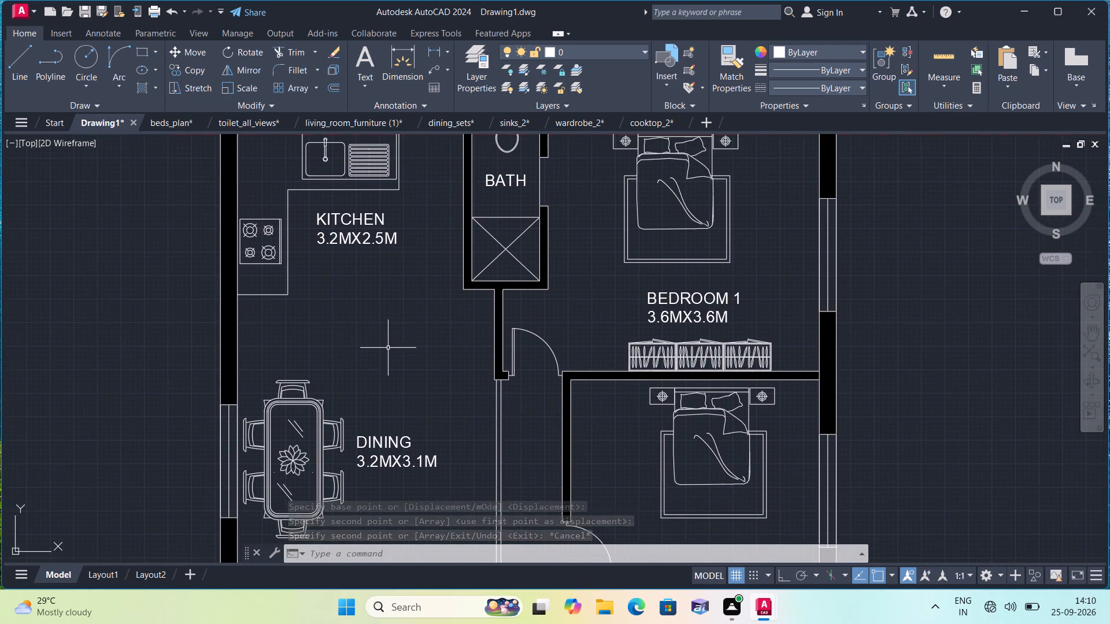
{"action": "scroll", "coordinate": [595, 341], "scroll_direction": "up", "scroll_amount": 1}
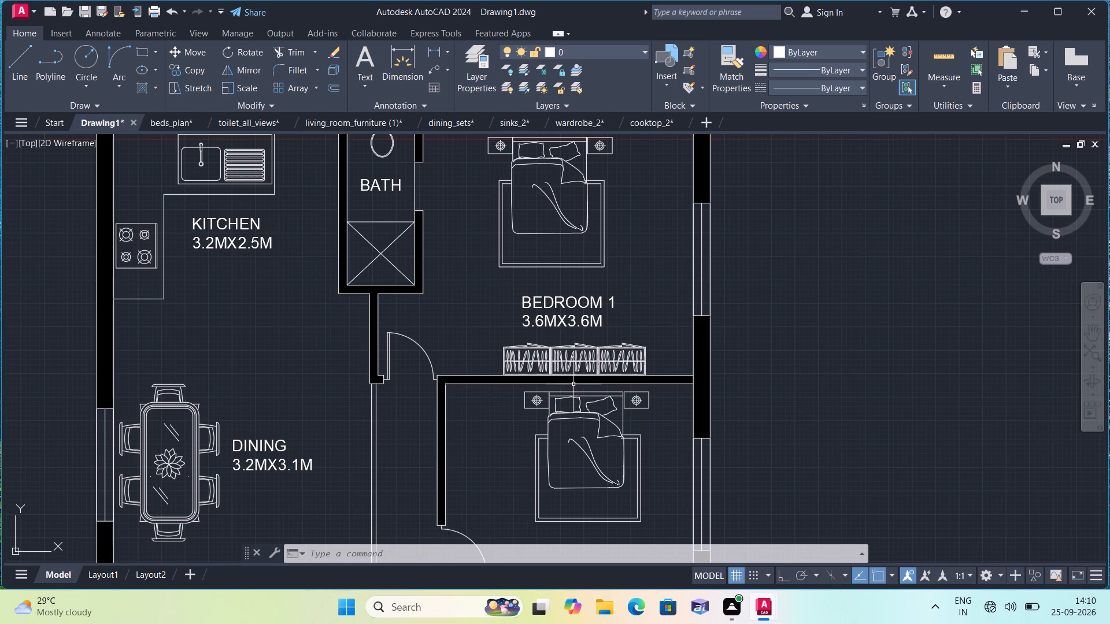
{"action": "middle_click_drag", "start_coordinate": [570, 384], "coordinate": [579, 339]}
{"action": "middle_click_drag", "start_coordinate": [570, 462], "coordinate": [565, 459]}
{"action": "scroll", "coordinate": [570, 462], "scroll_direction": "down", "scroll_amount": 1}
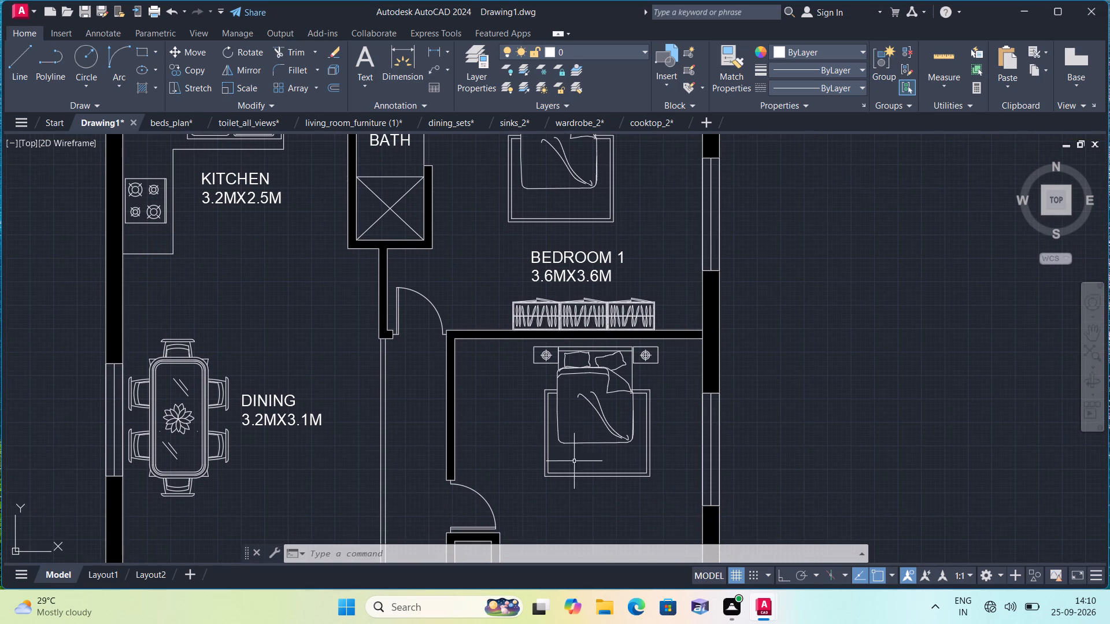
{"action": "middle_click_drag", "start_coordinate": [565, 459], "coordinate": [560, 369]}
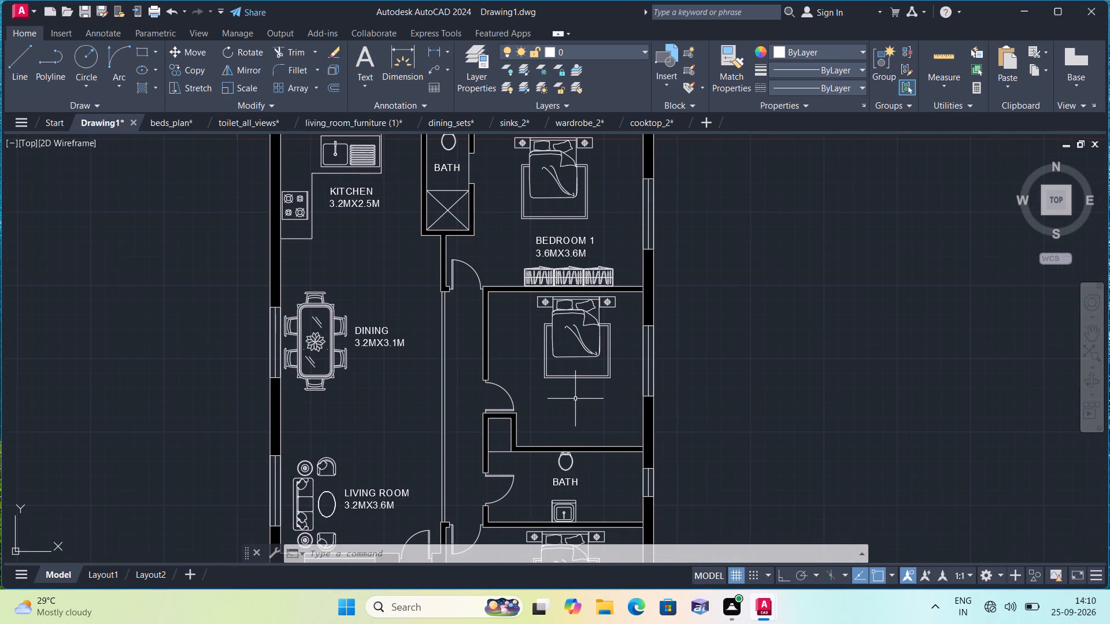
{"action": "scroll", "coordinate": [575, 399], "scroll_direction": "down", "scroll_amount": 2}
{"action": "scroll", "coordinate": [482, 421], "scroll_direction": "up", "scroll_amount": 1}
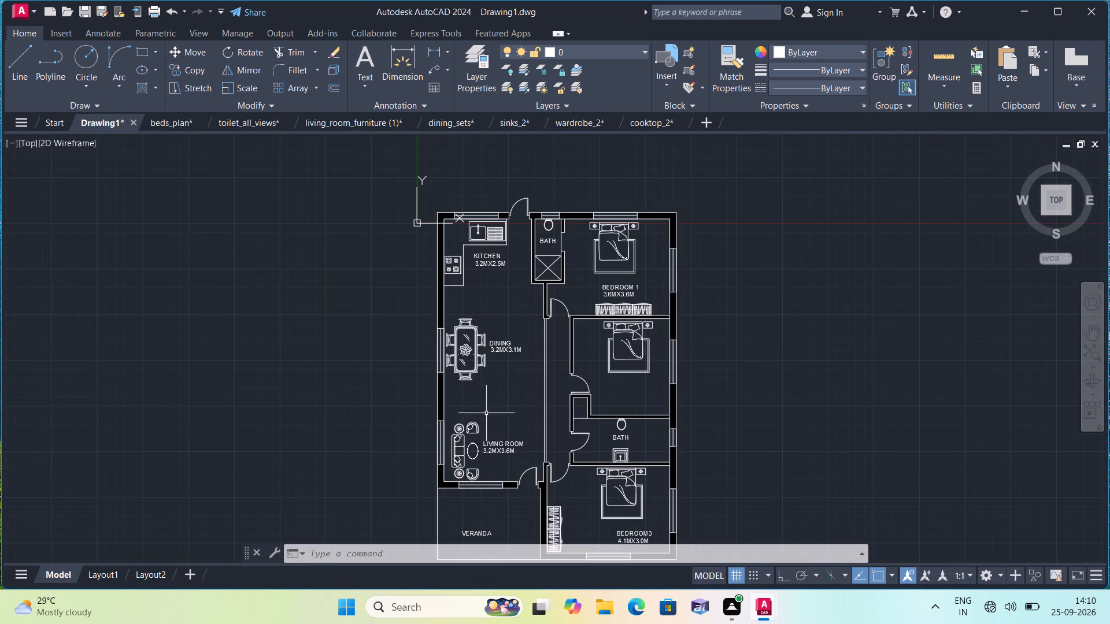
{"action": "scroll", "coordinate": [491, 382], "scroll_direction": "up", "scroll_amount": 2}
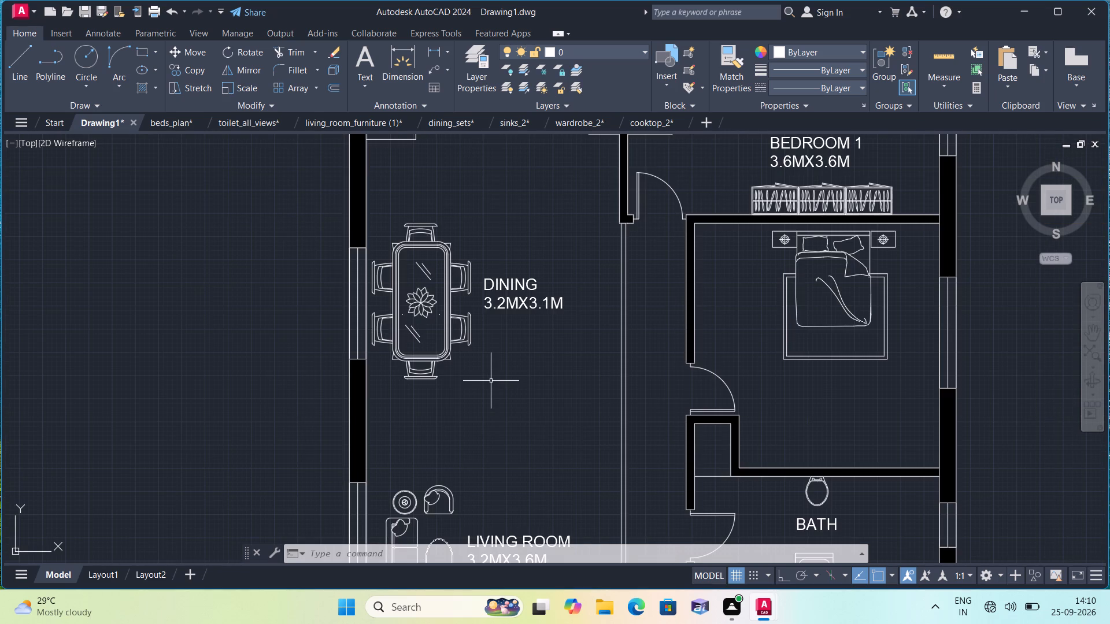
{"action": "middle_click_drag", "start_coordinate": [502, 389], "coordinate": [496, 336]}
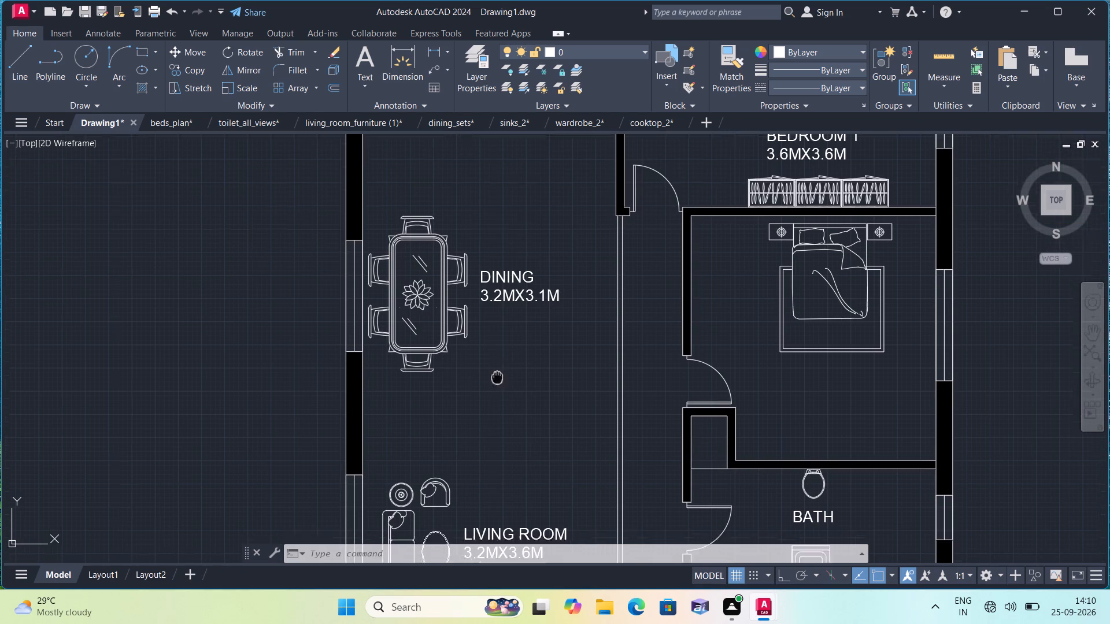
{"action": "middle_click_drag", "start_coordinate": [496, 336], "coordinate": [497, 289]}
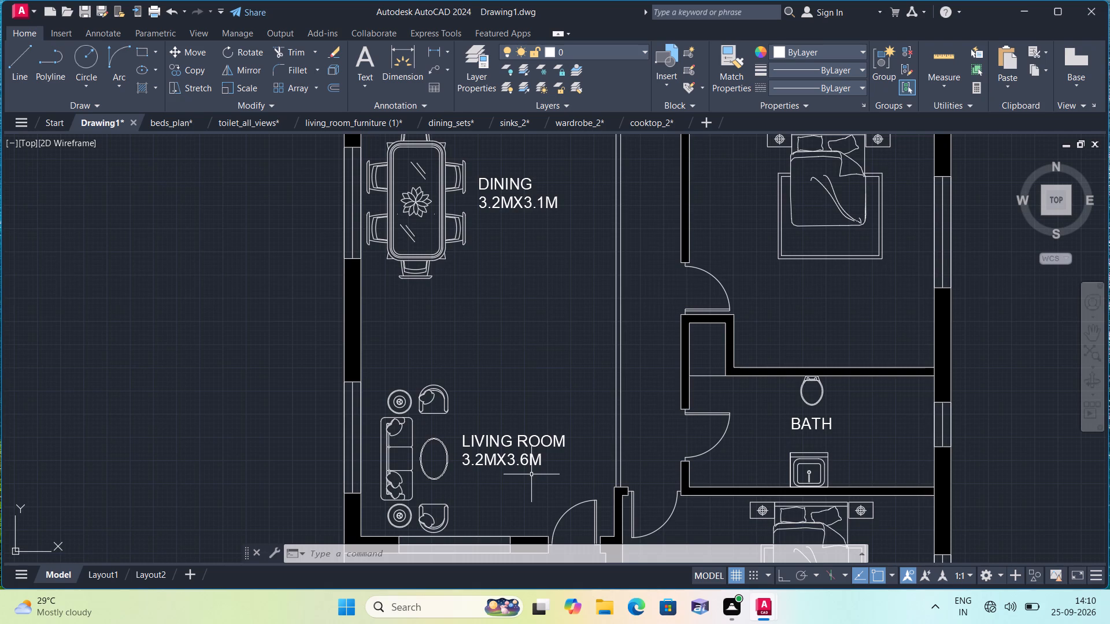
{"action": "middle_click_drag", "start_coordinate": [532, 476], "coordinate": [527, 474]}
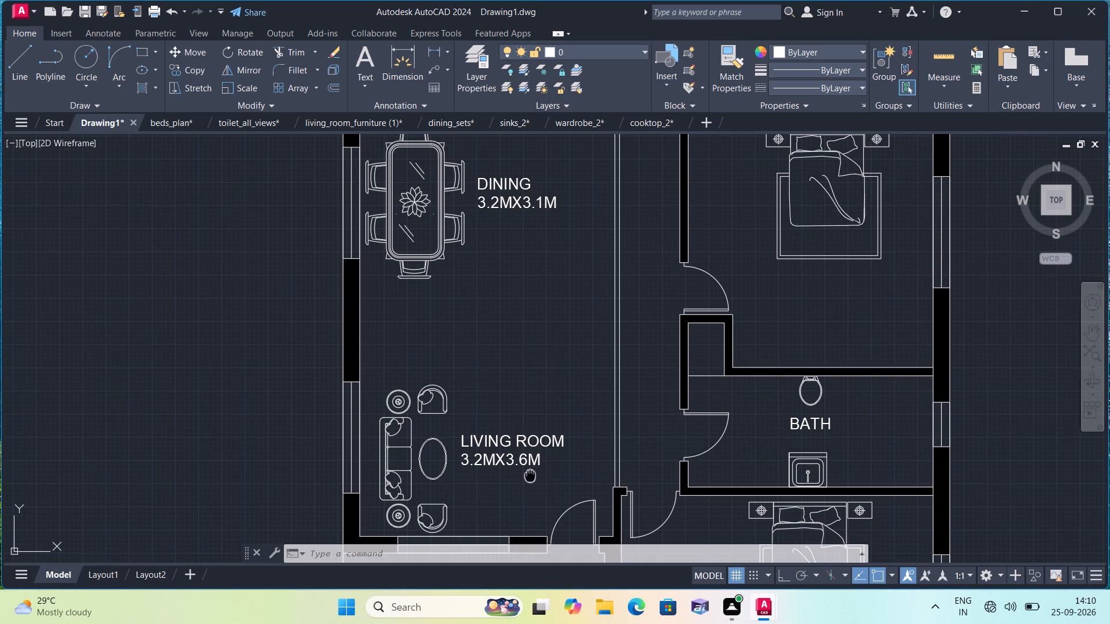
{"action": "middle_click_drag", "start_coordinate": [527, 474], "coordinate": [494, 352]}
{"action": "scroll", "coordinate": [494, 352], "scroll_direction": "down", "scroll_amount": 1}
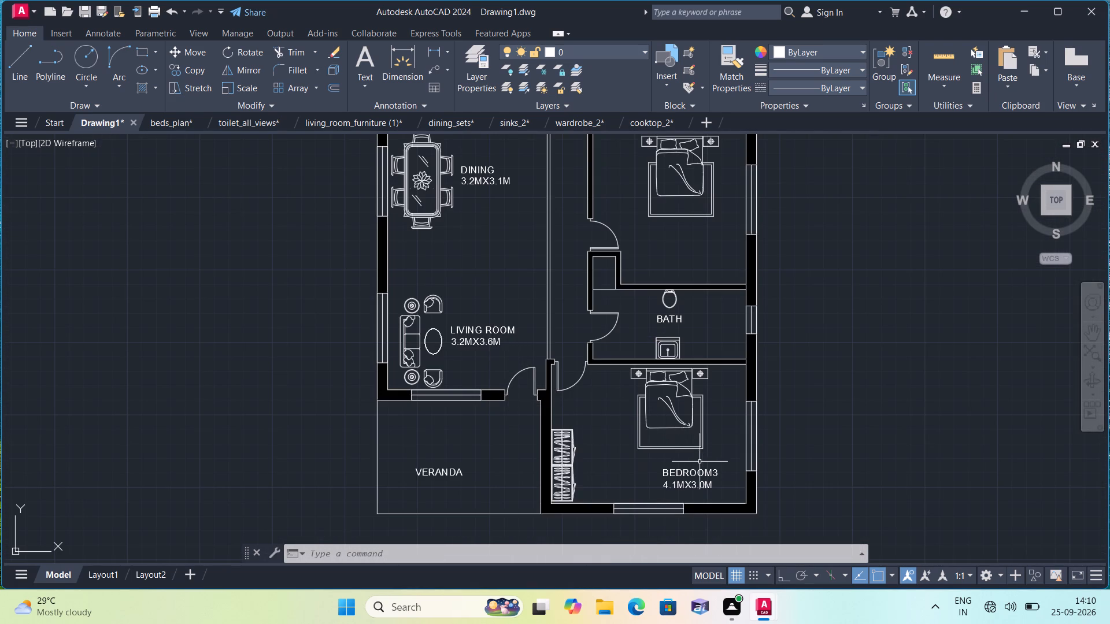
{"action": "scroll", "coordinate": [704, 463], "scroll_direction": "up", "scroll_amount": 1}
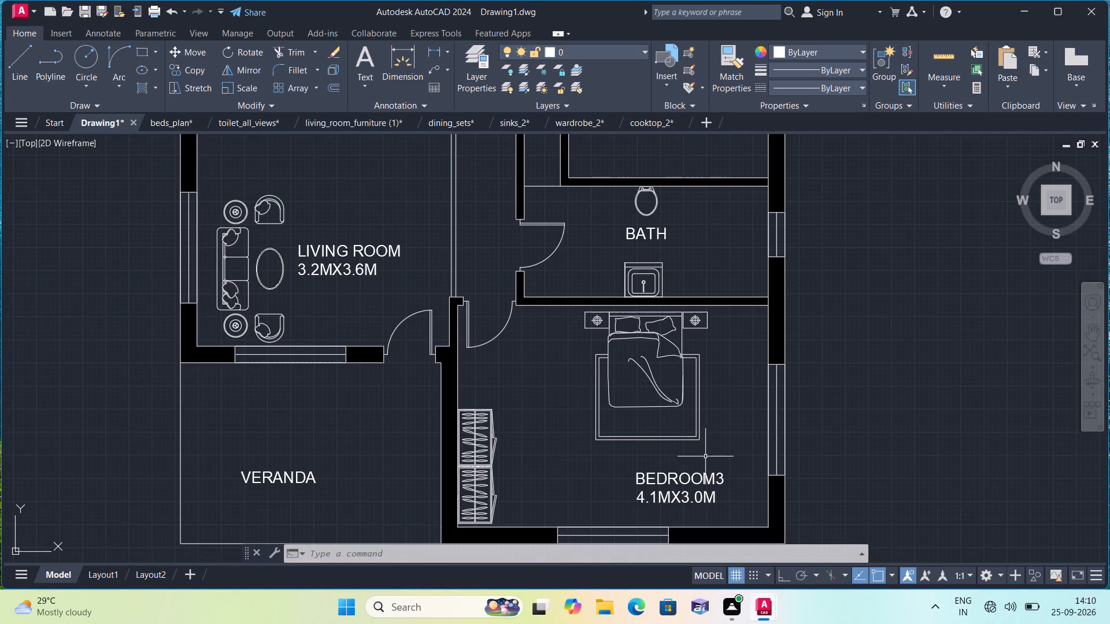
{"action": "middle_click_drag", "start_coordinate": [693, 362], "coordinate": [543, 492]}
{"action": "scroll", "coordinate": [543, 491], "scroll_direction": "down", "scroll_amount": 1}
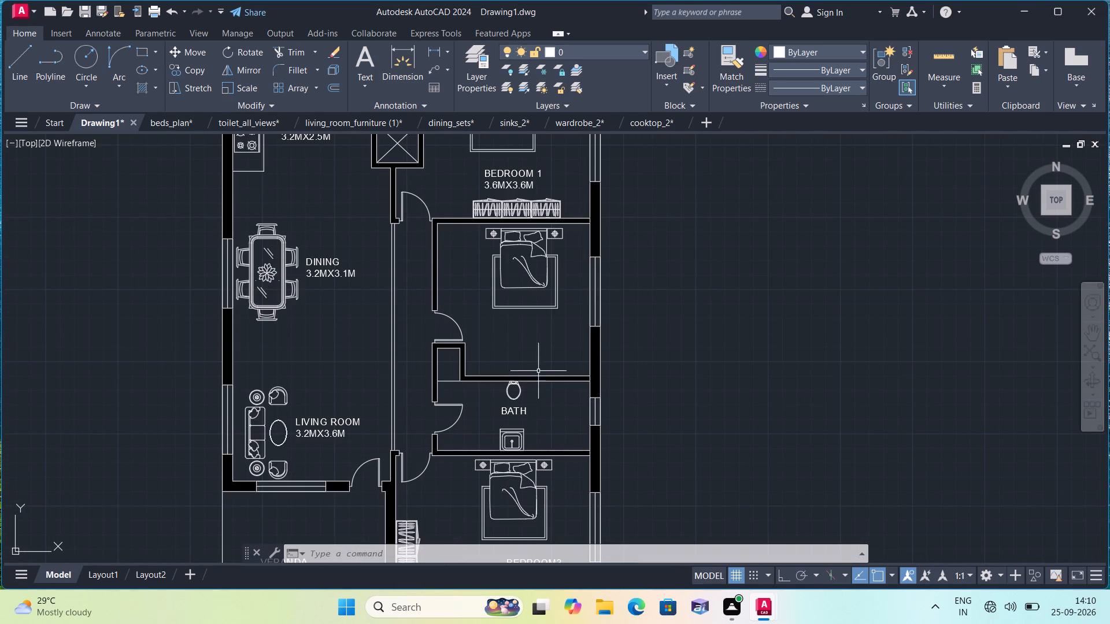
{"action": "scroll", "coordinate": [546, 352], "scroll_direction": "down", "scroll_amount": 6}
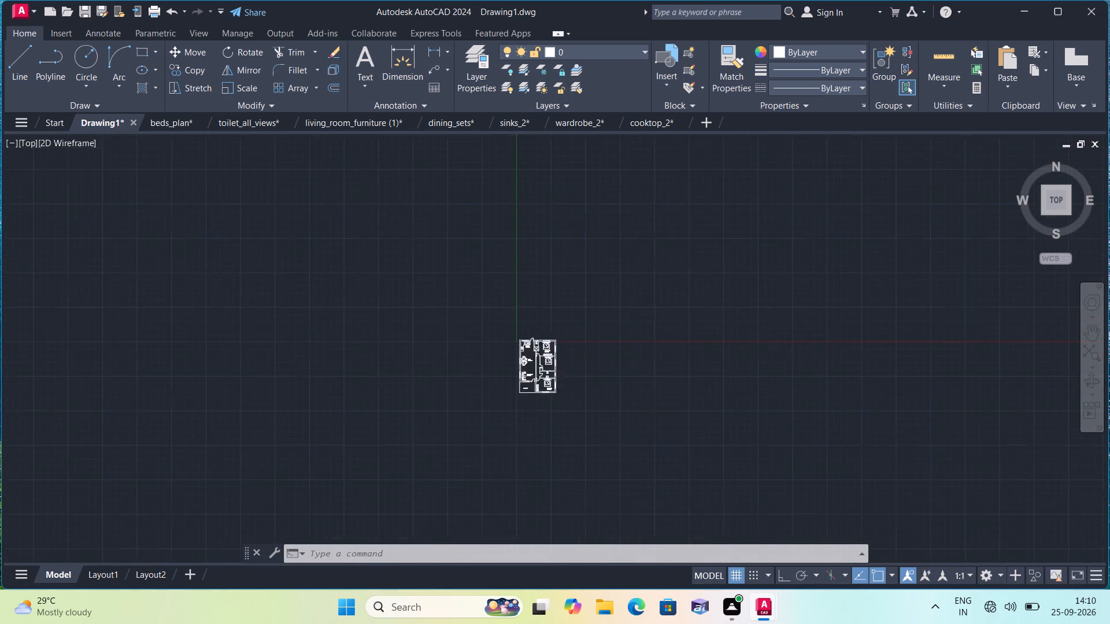
{"action": "scroll", "coordinate": [493, 427], "scroll_direction": "down", "scroll_amount": 5}
{"action": "scroll", "coordinate": [518, 437], "scroll_direction": "up", "scroll_amount": 9}
{"action": "scroll", "coordinate": [226, 332], "scroll_direction": "up", "scroll_amount": 1}
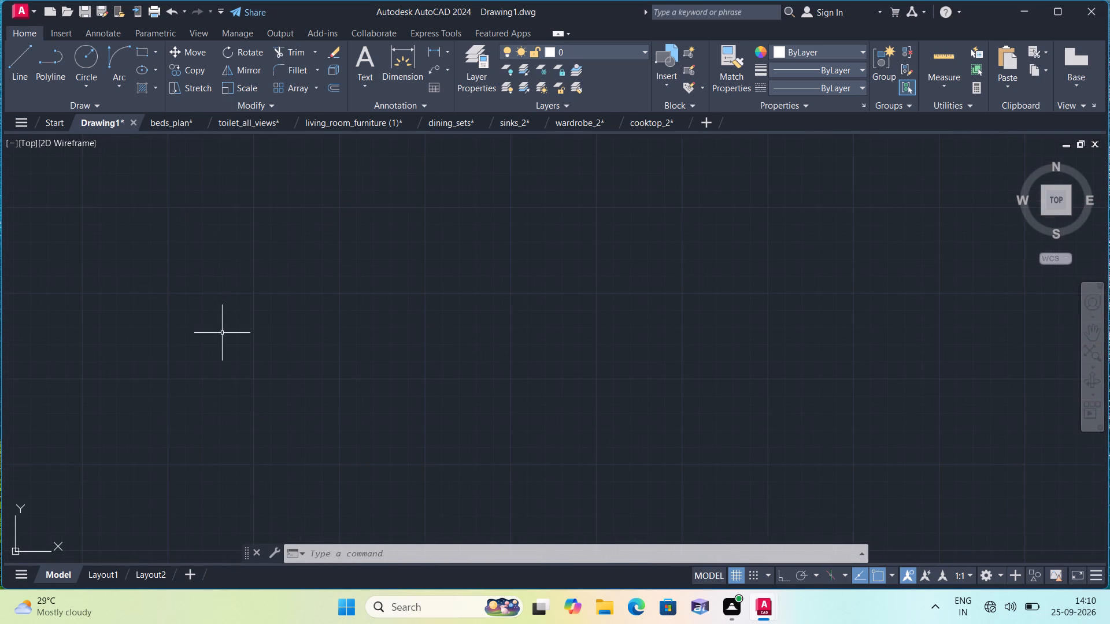
{"action": "middle_click_drag", "start_coordinate": [221, 335], "coordinate": [683, 541]}
{"action": "scroll", "coordinate": [683, 541], "scroll_direction": "down", "scroll_amount": 1}
{"action": "scroll", "coordinate": [332, 448], "scroll_direction": "up", "scroll_amount": 4}
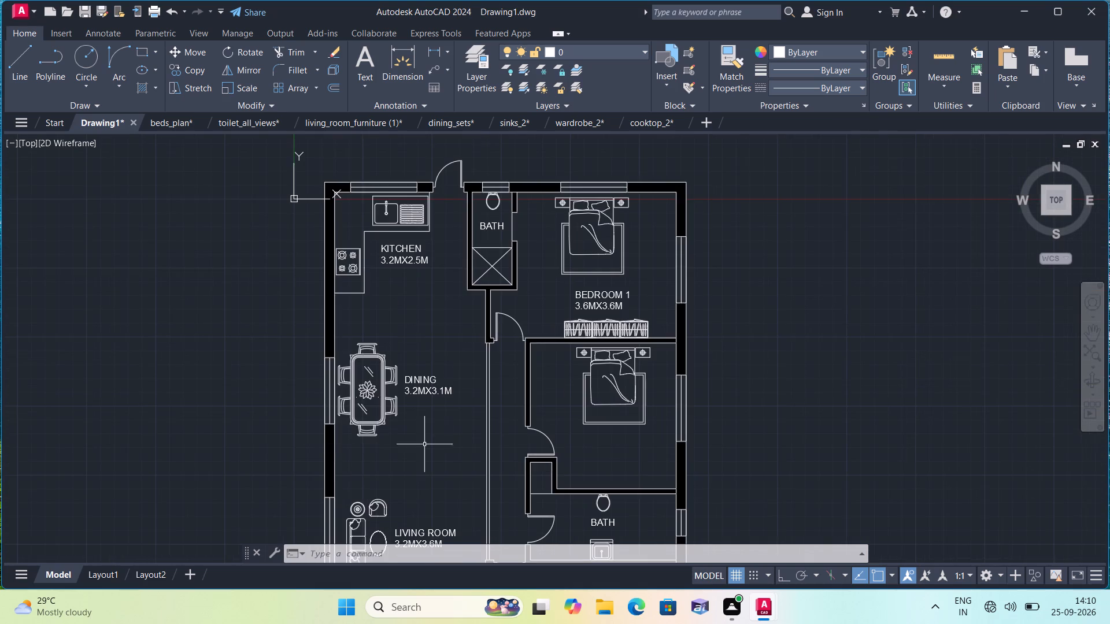
Add a two-line multiline text label reading BEDROOM2 and 3.0MX3.6M below the bed set in the unlabelled room south of Bedroom 1.
{"action": "middle_click_drag", "start_coordinate": [527, 442], "coordinate": [432, 408]}
{"action": "scroll", "coordinate": [480, 421], "scroll_direction": "up", "scroll_amount": 1}
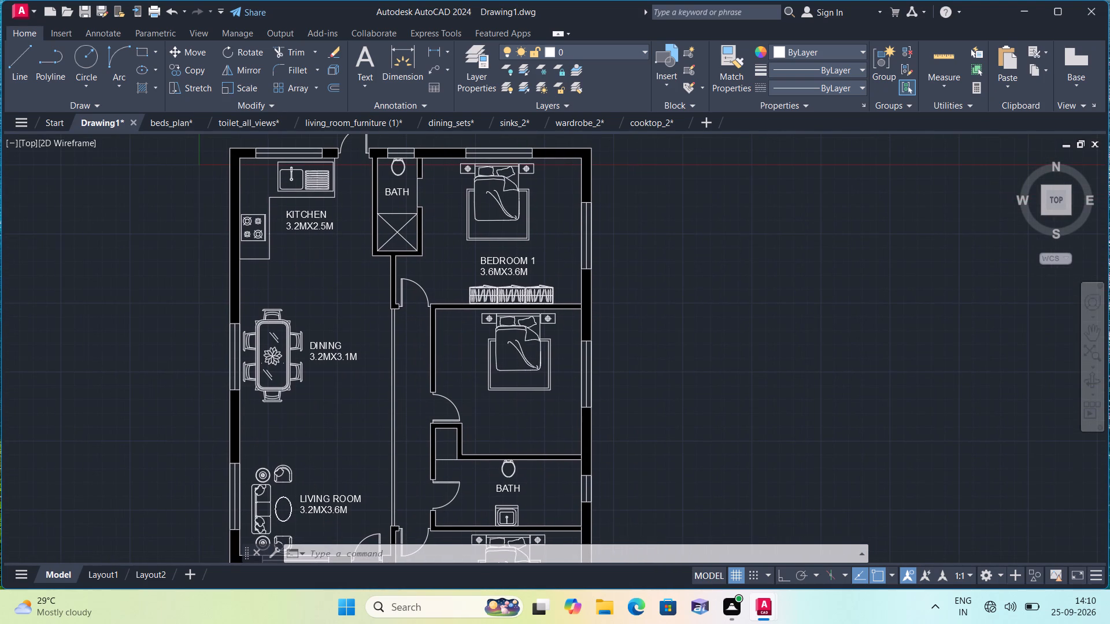
{"action": "type", "text": "mt"}
{"action": "key", "text": "space"}
{"action": "triple_click", "coordinate": [506, 427]}
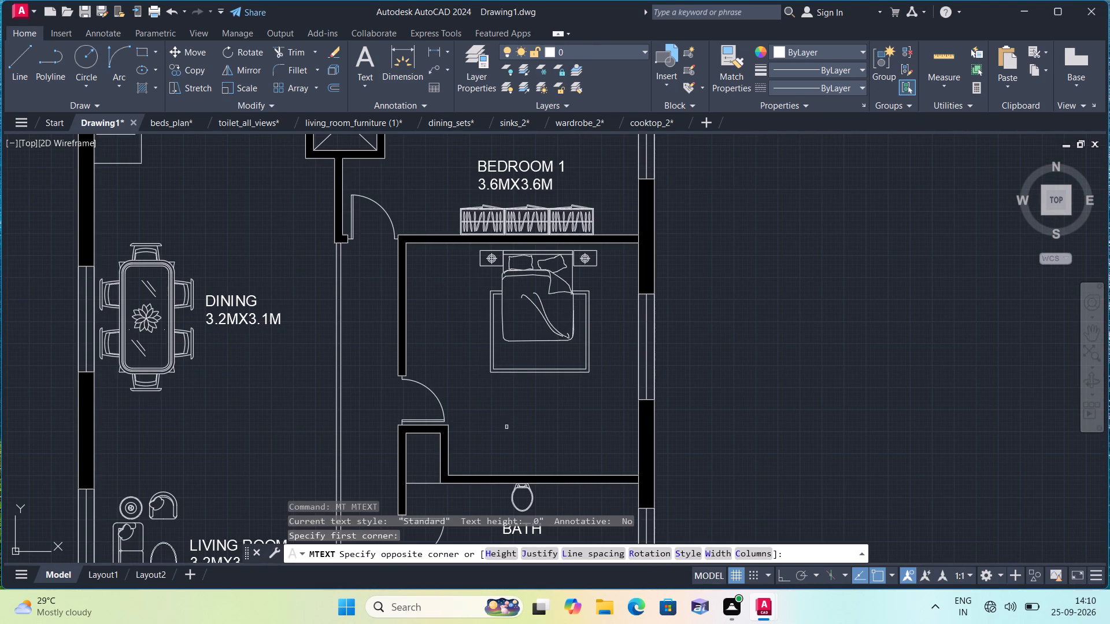
{"action": "double_click", "coordinate": [506, 427]}
{"action": "type", "text": "BEDR"}
{"action": "type", "text": "OMM"}
{"action": "key", "text": "BackSpace"}
{"action": "key", "text": "BackSpace"}
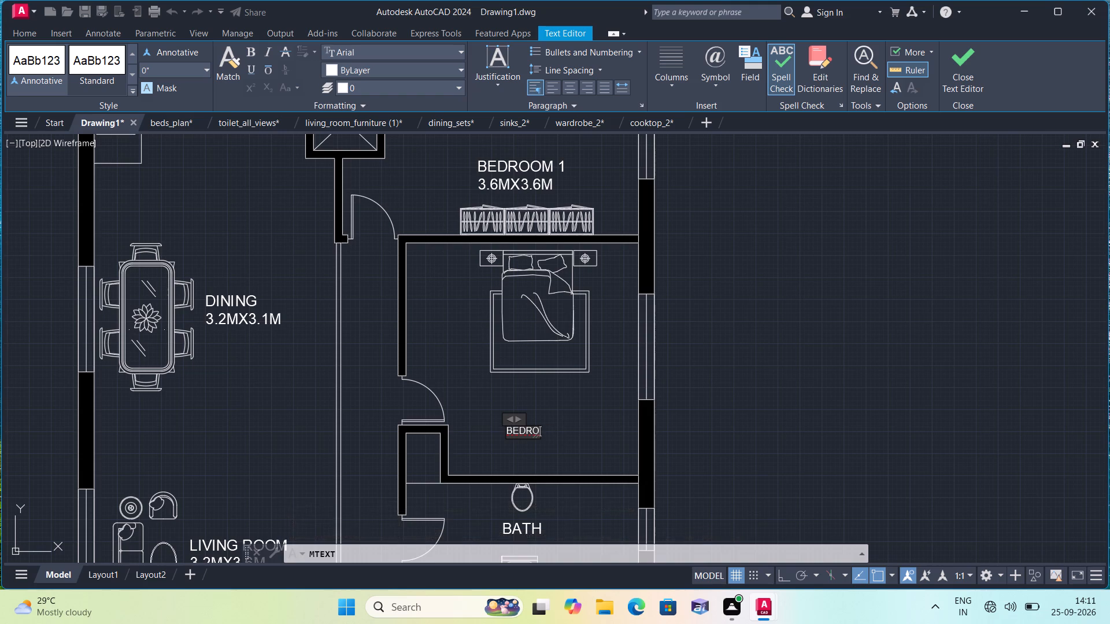
{"action": "type", "text": "OM"}
{"action": "key", "text": "2"}
{"action": "key", "text": "Return"}
{"action": "scroll", "coordinate": [506, 427], "scroll_direction": "down", "scroll_amount": 1}
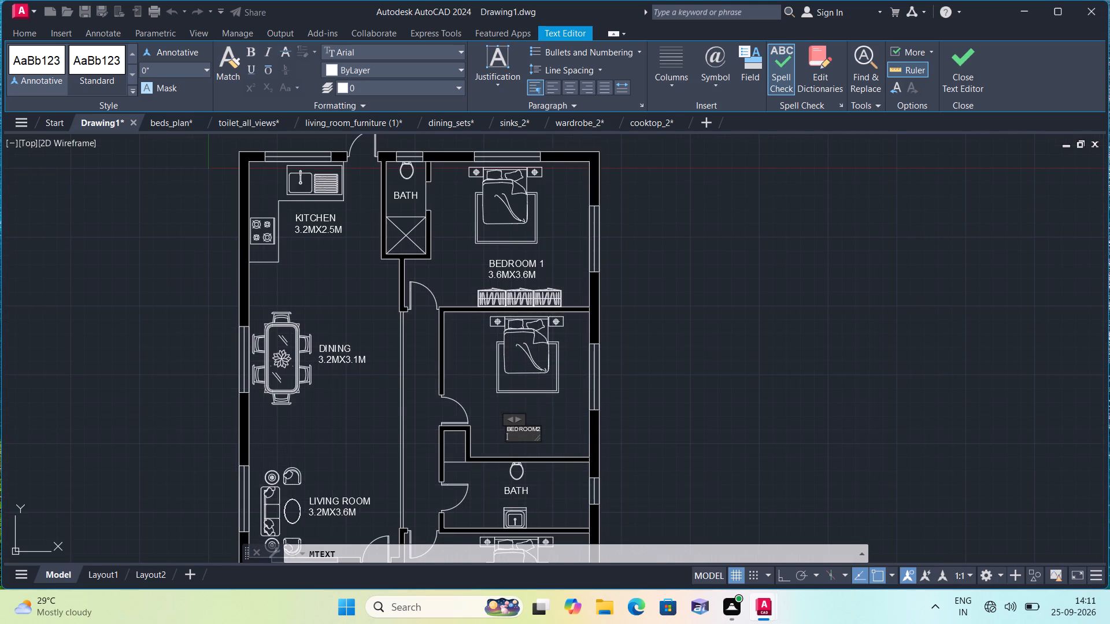
{"action": "scroll", "coordinate": [506, 427], "scroll_direction": "down", "scroll_amount": 1}
{"action": "middle_click_drag", "start_coordinate": [506, 427], "coordinate": [492, 376]}
{"action": "middle_click_drag", "start_coordinate": [489, 382], "coordinate": [468, 339]}
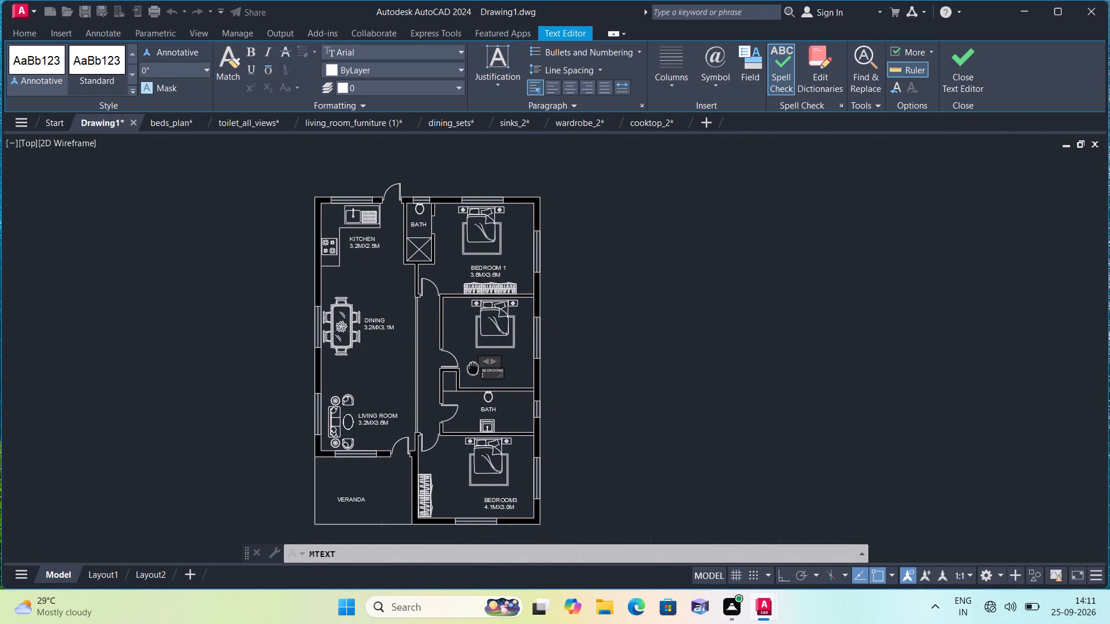
{"action": "middle_click_drag", "start_coordinate": [468, 339], "coordinate": [468, 338]}
{"action": "scroll", "coordinate": [472, 339], "scroll_direction": "up", "scroll_amount": 1}
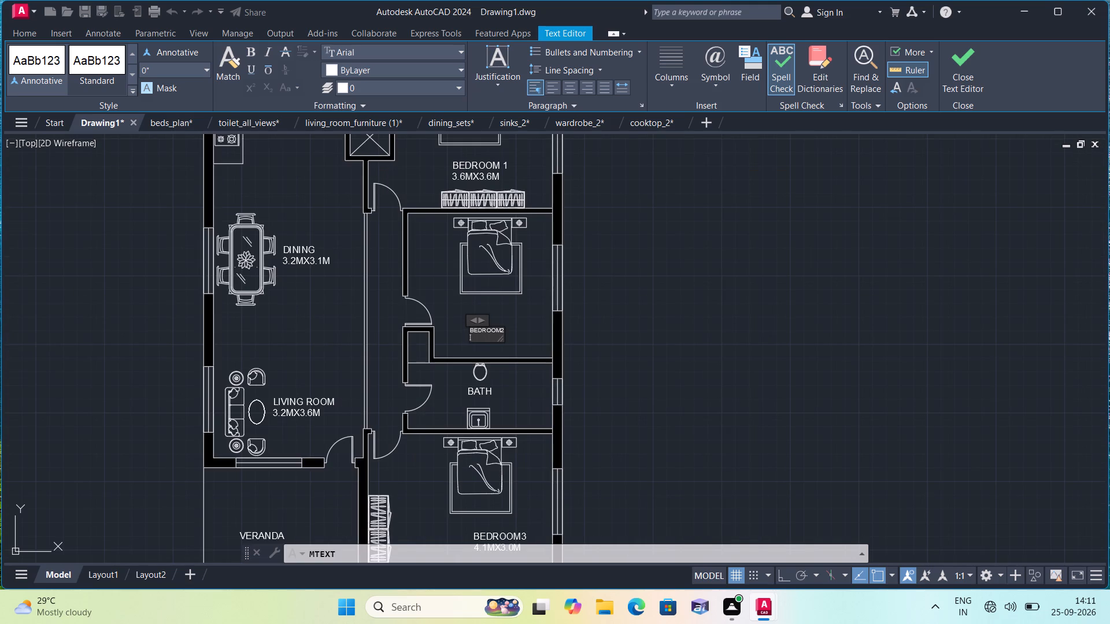
{"action": "type", "text": "3.0"}
{"action": "key", "text": "m"}
{"action": "key", "text": "x"}
{"action": "type", "text": "3.6"}
{"action": "key", "text": "comma"}
{"action": "key", "text": "BackSpace"}
{"action": "key", "text": "m"}
{"action": "scroll", "coordinate": [483, 285], "scroll_direction": "up", "scroll_amount": 2}
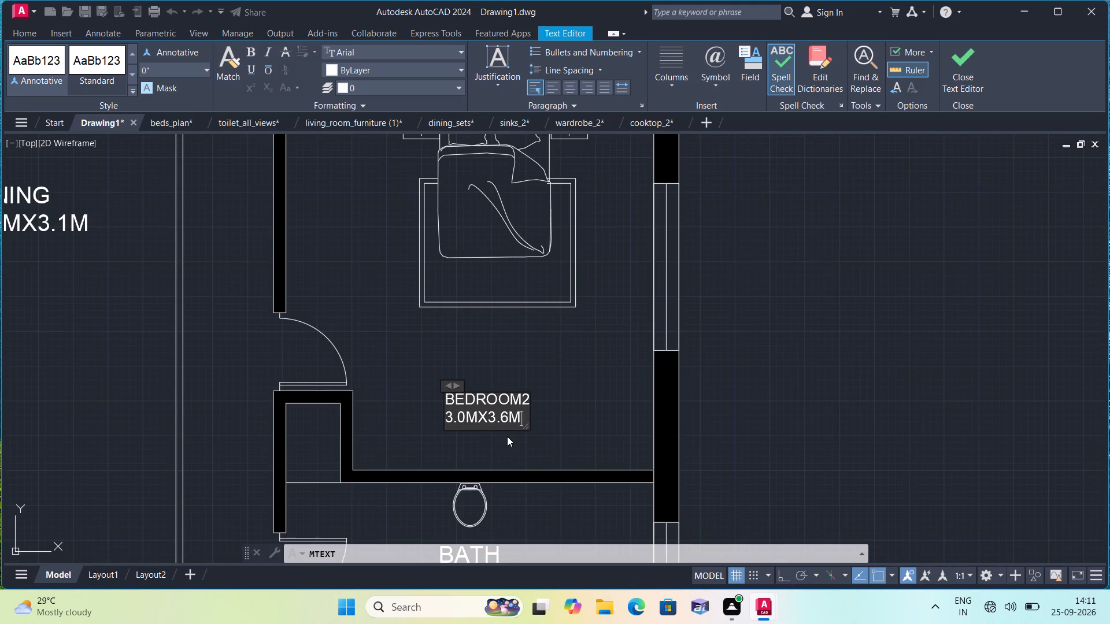
{"action": "scroll", "coordinate": [507, 434], "scroll_direction": "up", "scroll_amount": 1}
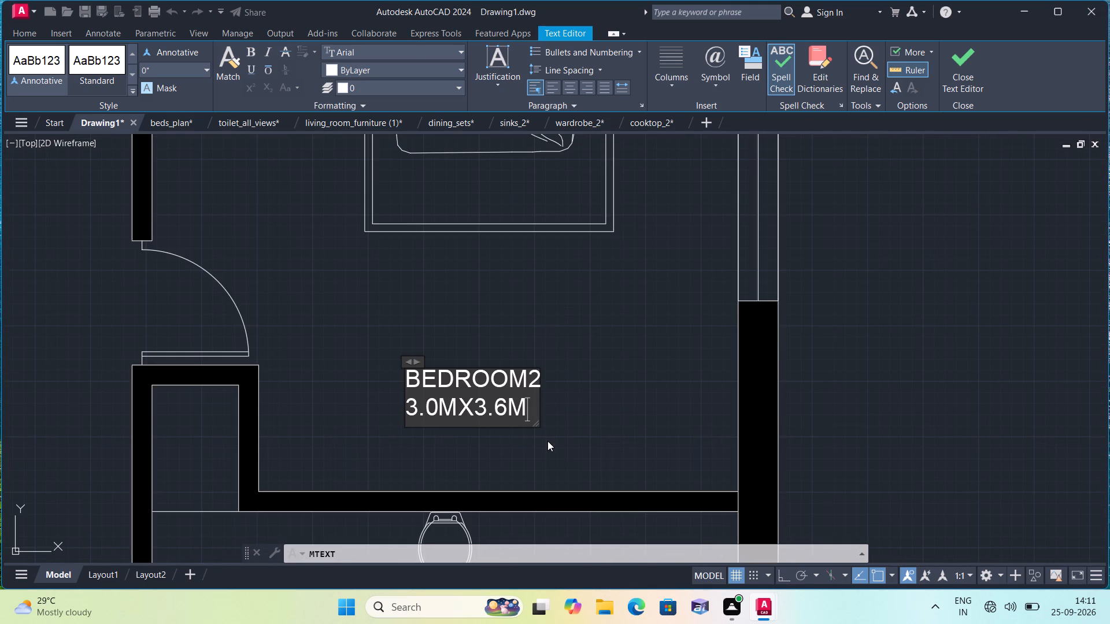
{"action": "left_click", "coordinate": [570, 411]}
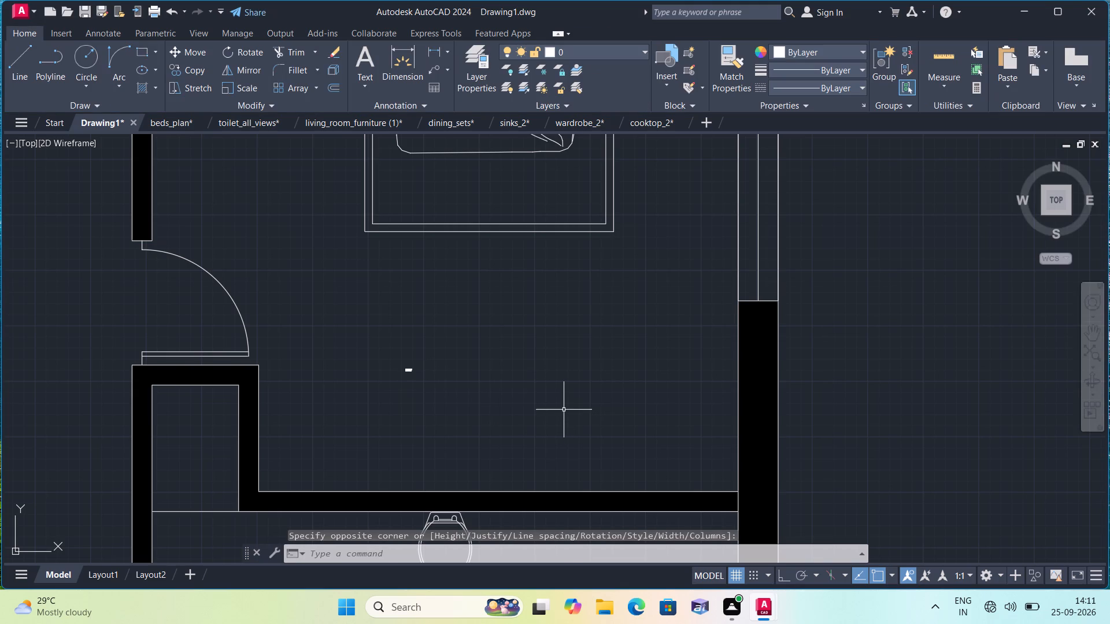
Set the text height of the new BEDROOM2 label to 6".
{"action": "left_click", "coordinate": [564, 410]}
{"action": "left_click", "coordinate": [303, 339]}
{"action": "right_click", "coordinate": [349, 331]}
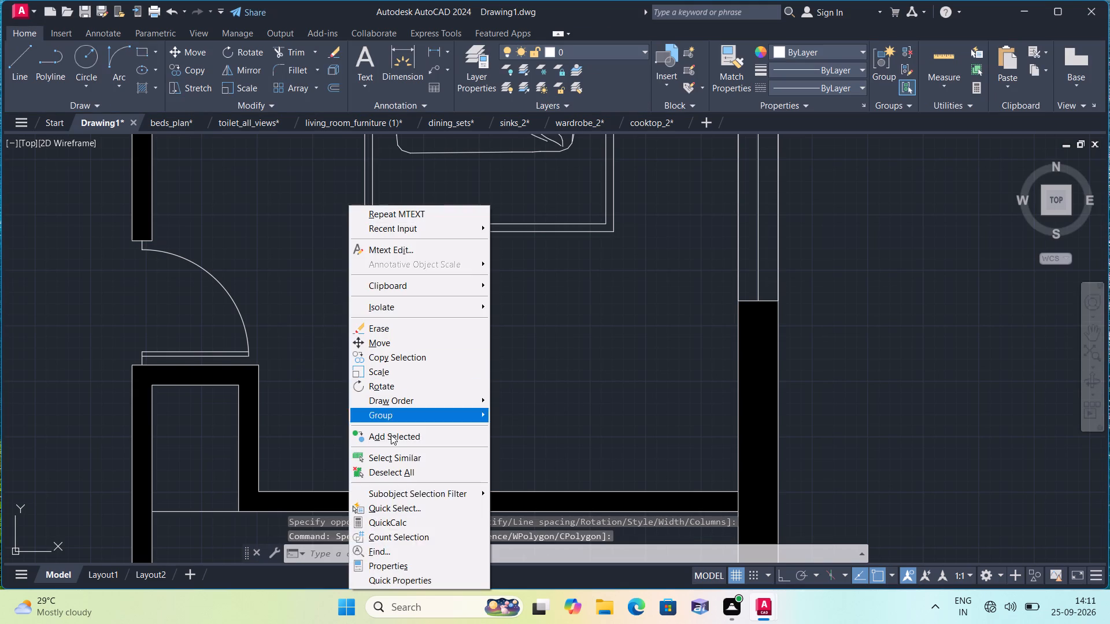
{"action": "left_click", "coordinate": [420, 564]}
{"action": "scroll", "coordinate": [118, 306], "scroll_direction": "down", "scroll_amount": 2}
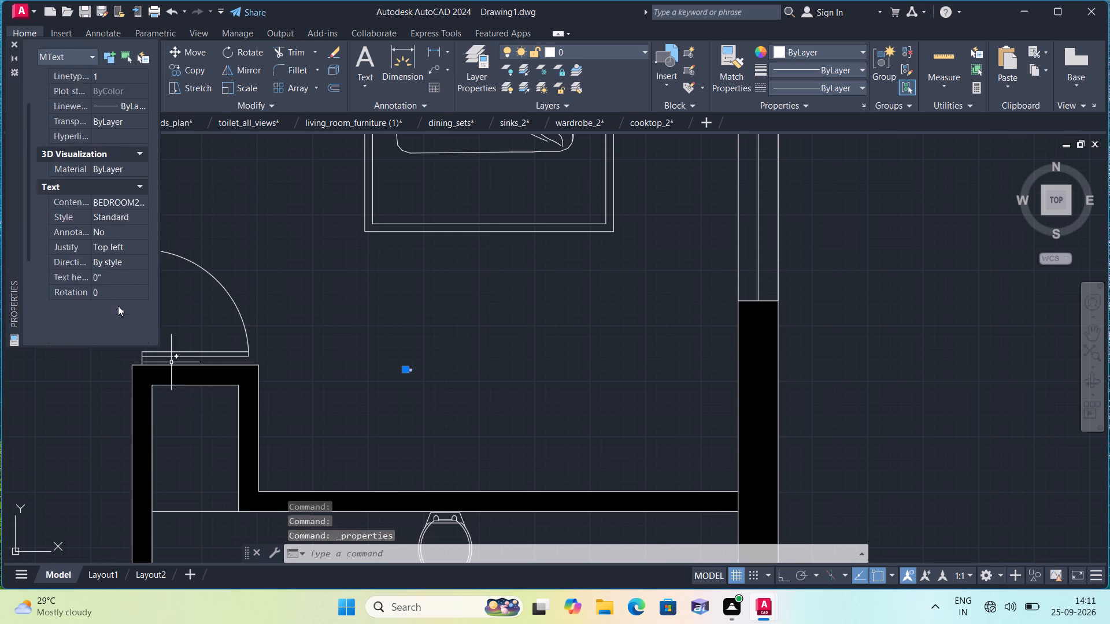
{"action": "left_click", "coordinate": [109, 207]}
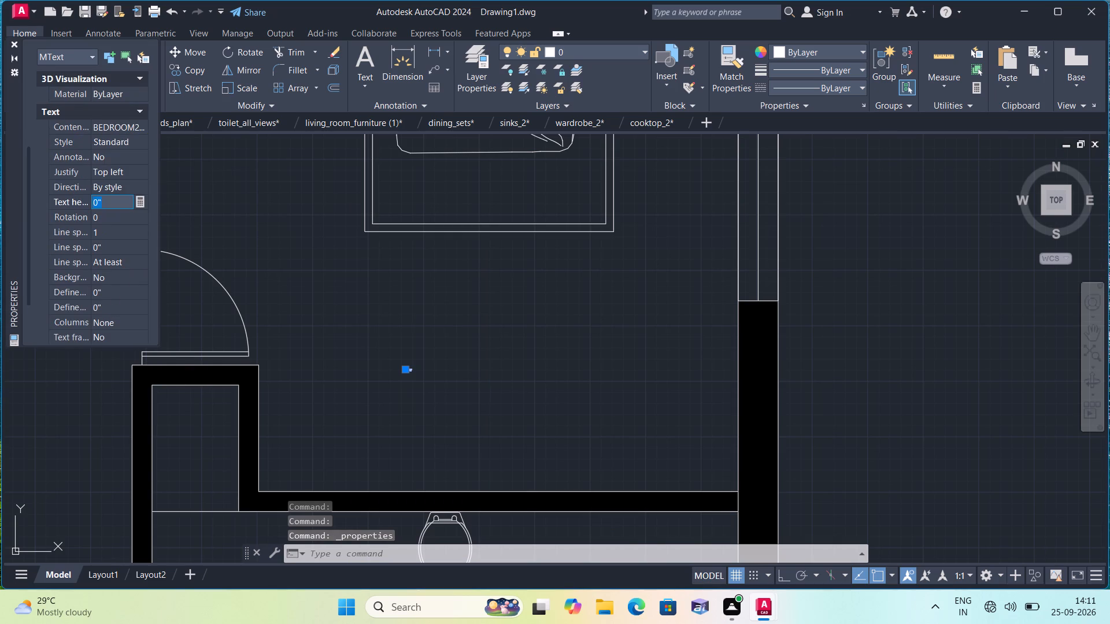
{"action": "key", "text": "BackSpace"}
{"action": "type", "text": "6\""}
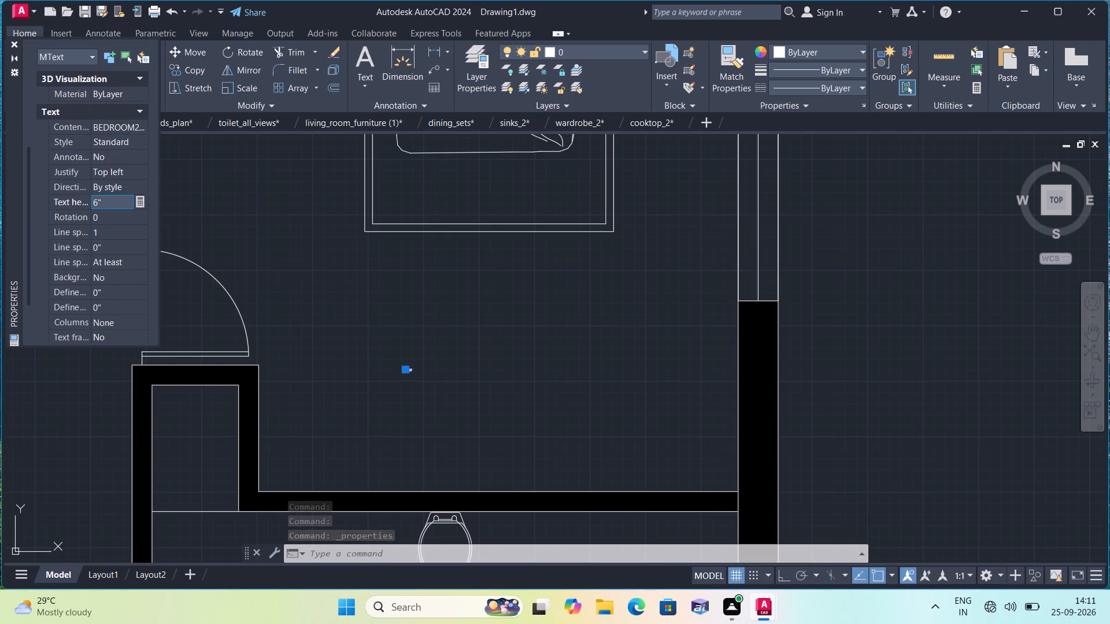
{"action": "left_click", "coordinate": [304, 272]}
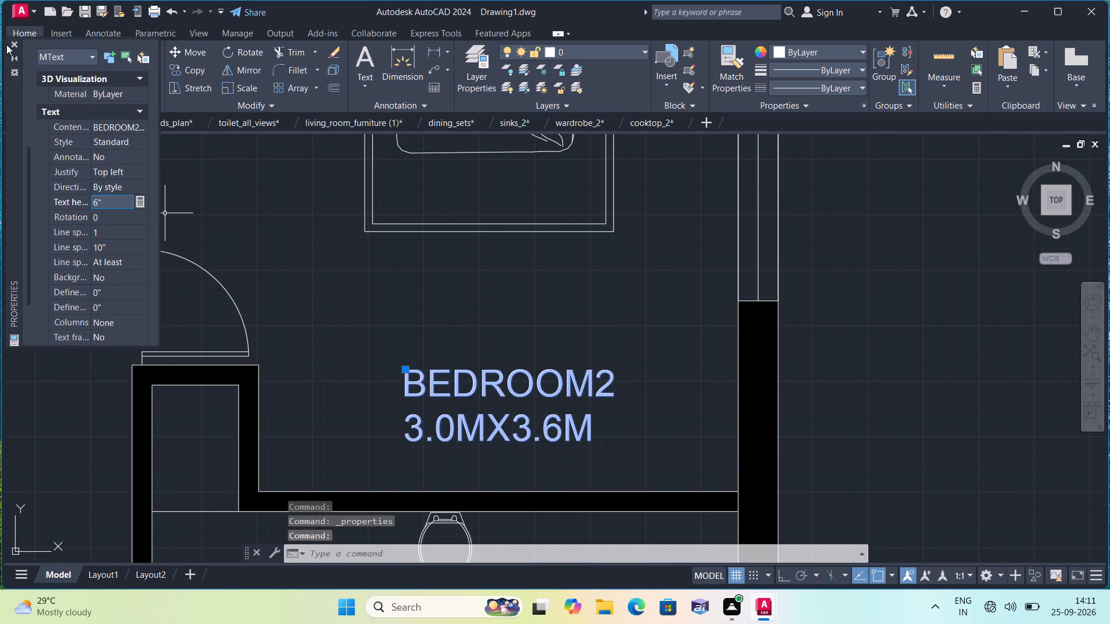
Close the BEDROOM2 label's properties and deselect the label.
{"action": "left_click", "coordinate": [12, 43]}
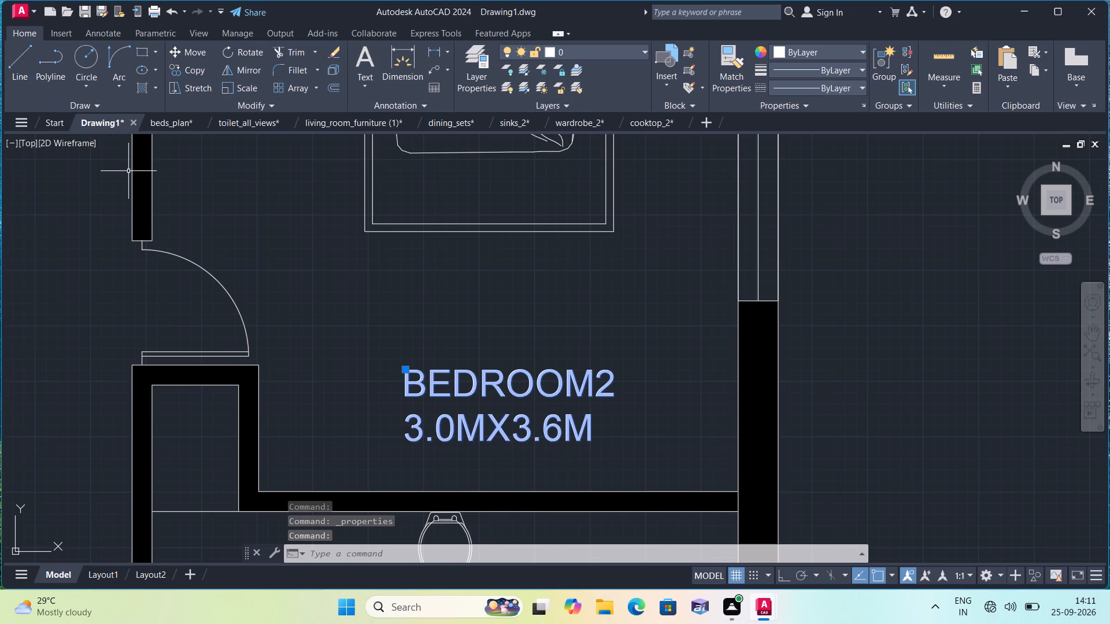
{"action": "key", "text": "Escape"}
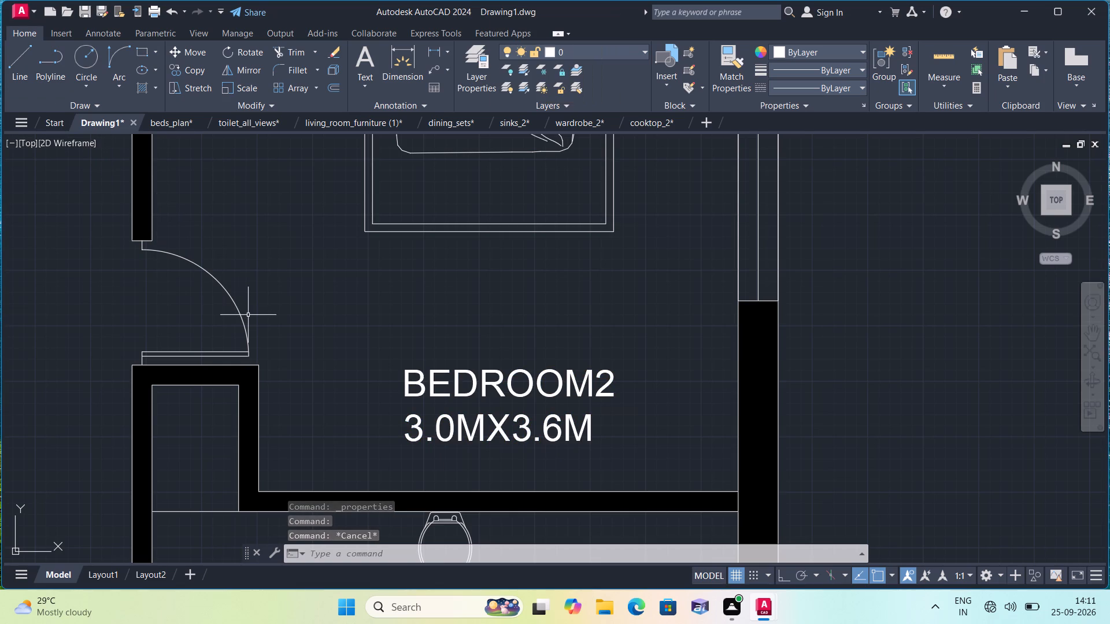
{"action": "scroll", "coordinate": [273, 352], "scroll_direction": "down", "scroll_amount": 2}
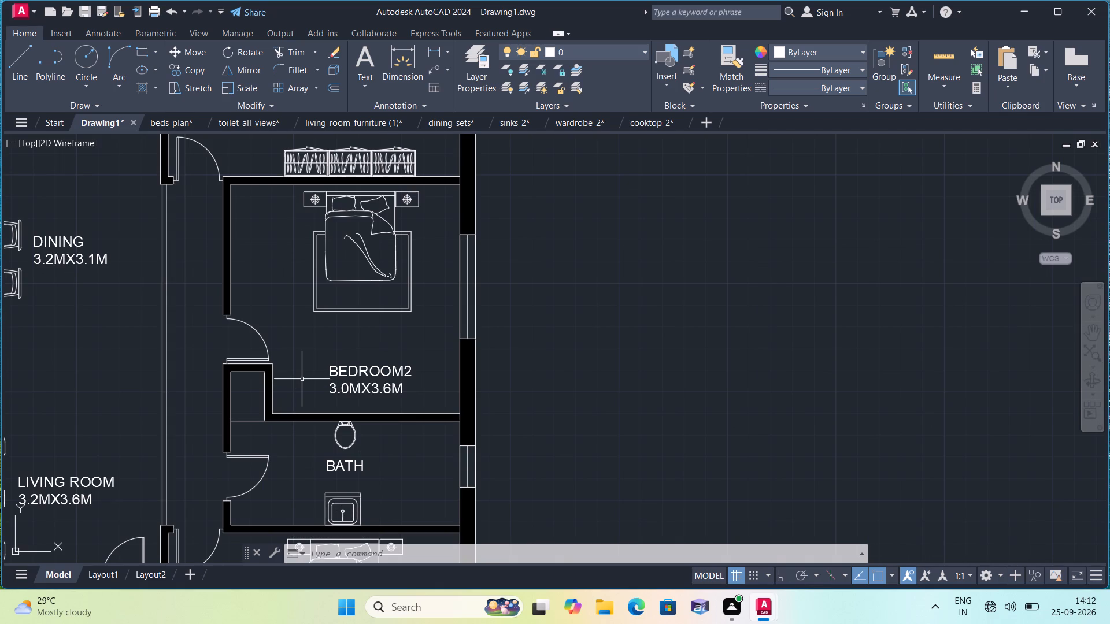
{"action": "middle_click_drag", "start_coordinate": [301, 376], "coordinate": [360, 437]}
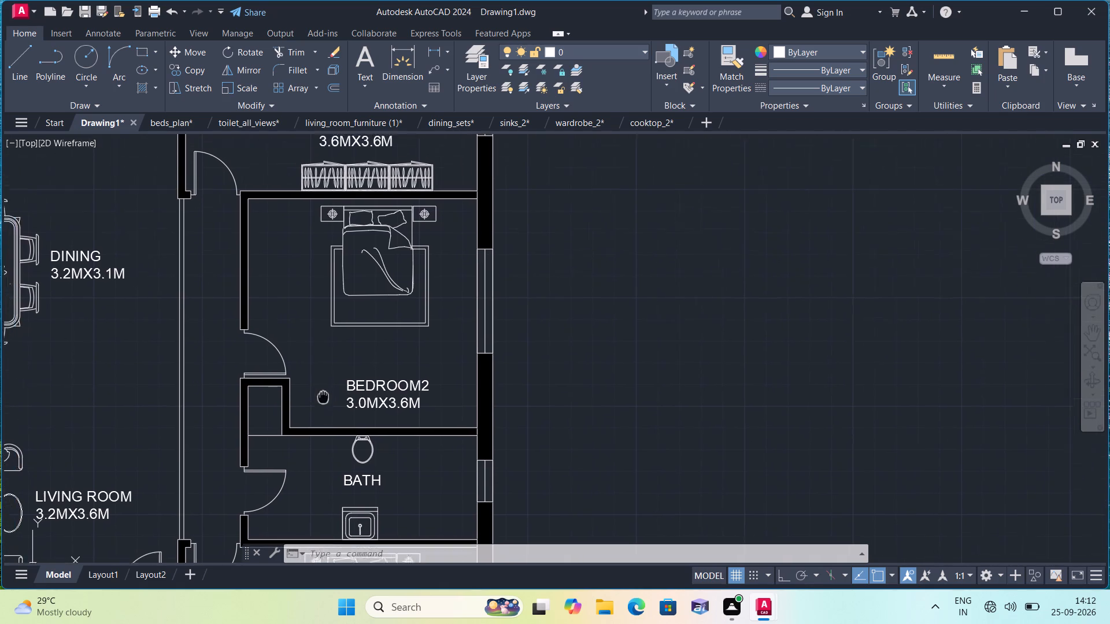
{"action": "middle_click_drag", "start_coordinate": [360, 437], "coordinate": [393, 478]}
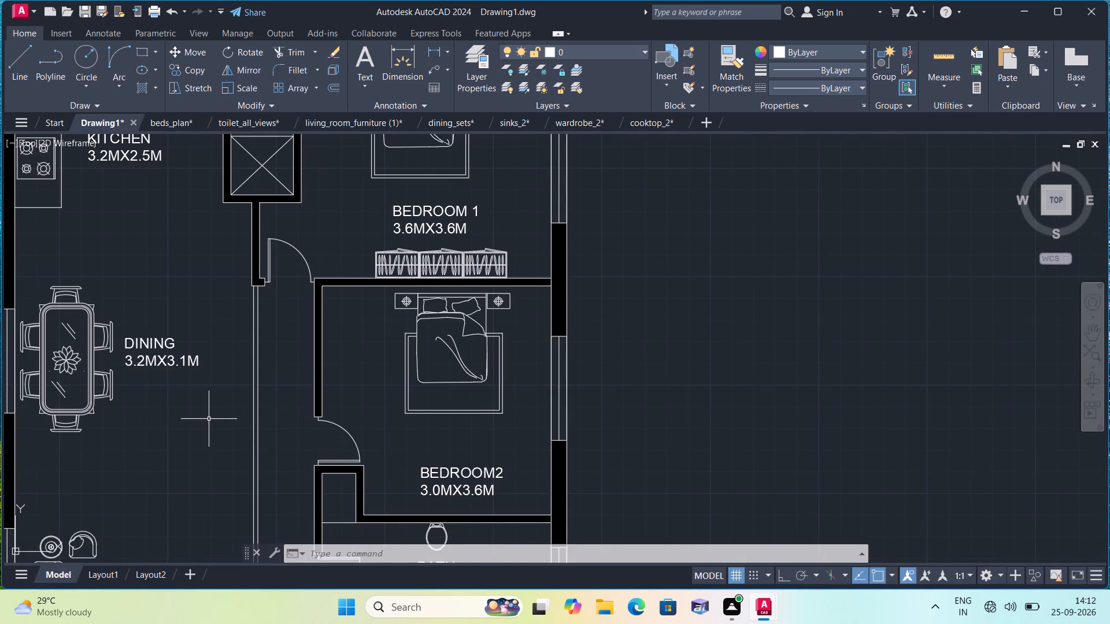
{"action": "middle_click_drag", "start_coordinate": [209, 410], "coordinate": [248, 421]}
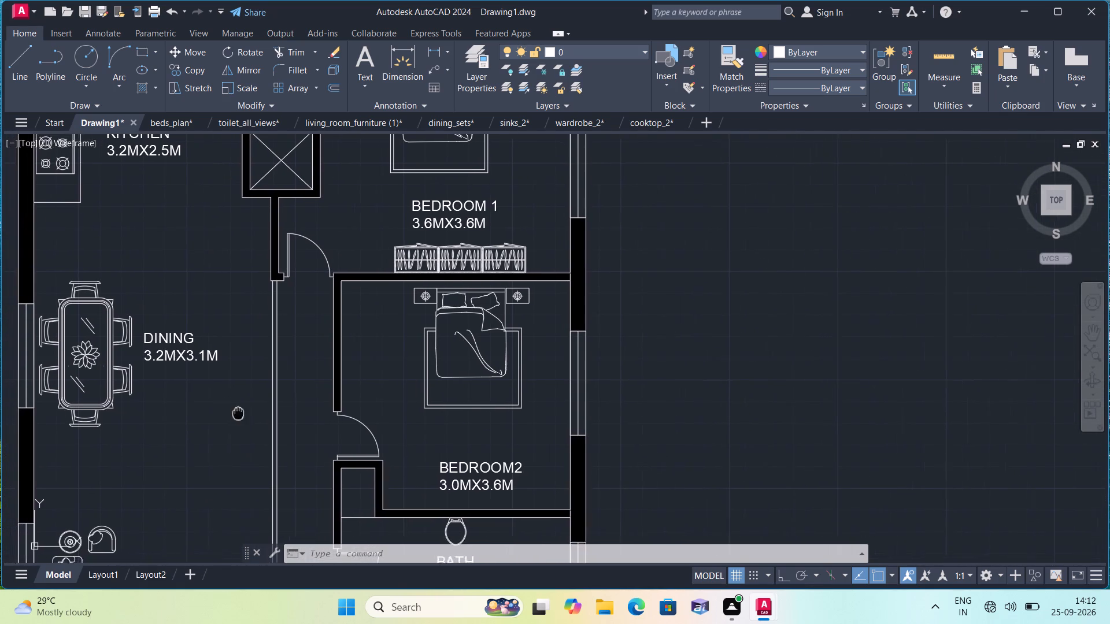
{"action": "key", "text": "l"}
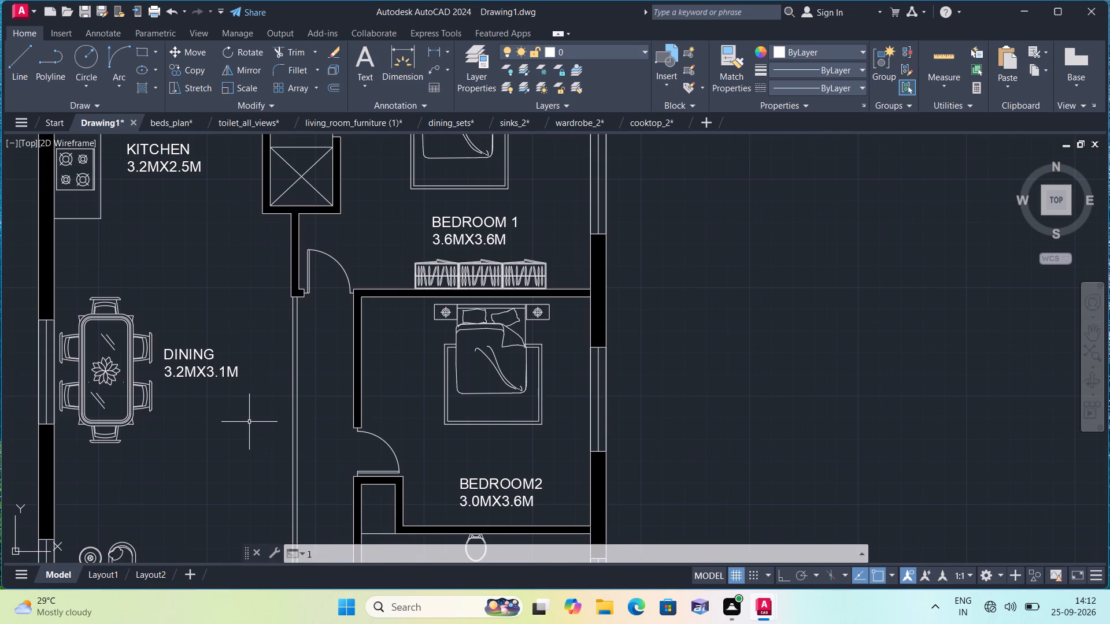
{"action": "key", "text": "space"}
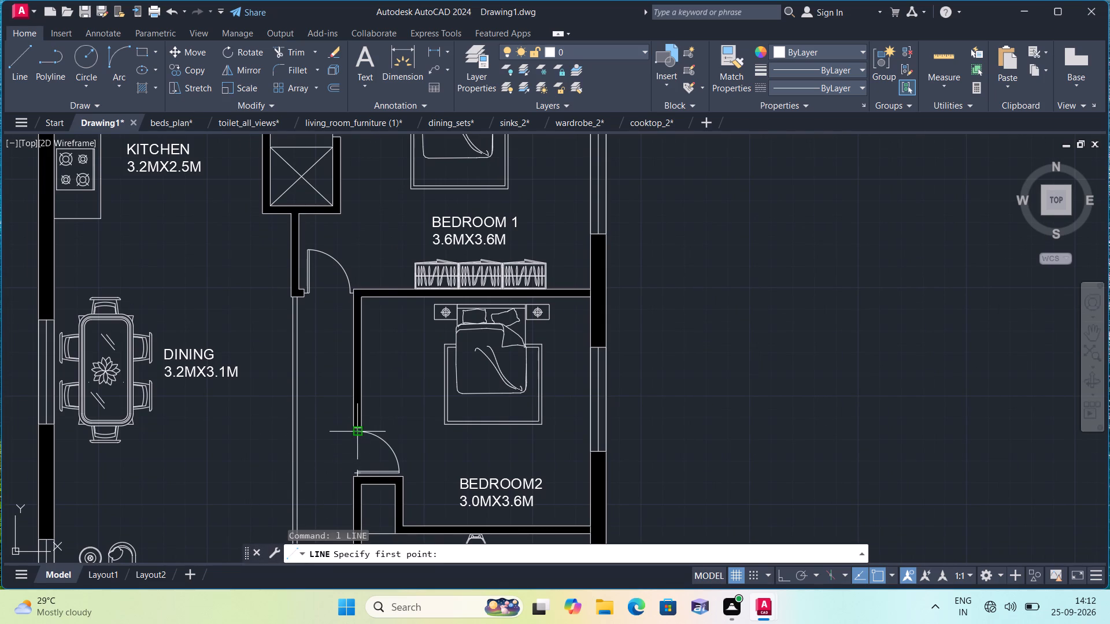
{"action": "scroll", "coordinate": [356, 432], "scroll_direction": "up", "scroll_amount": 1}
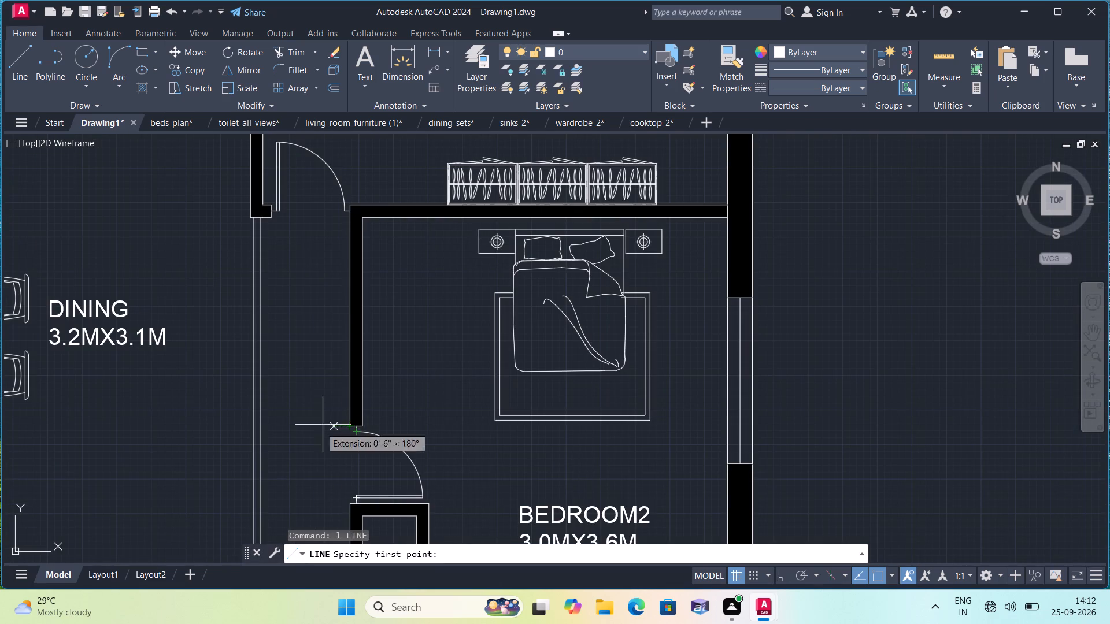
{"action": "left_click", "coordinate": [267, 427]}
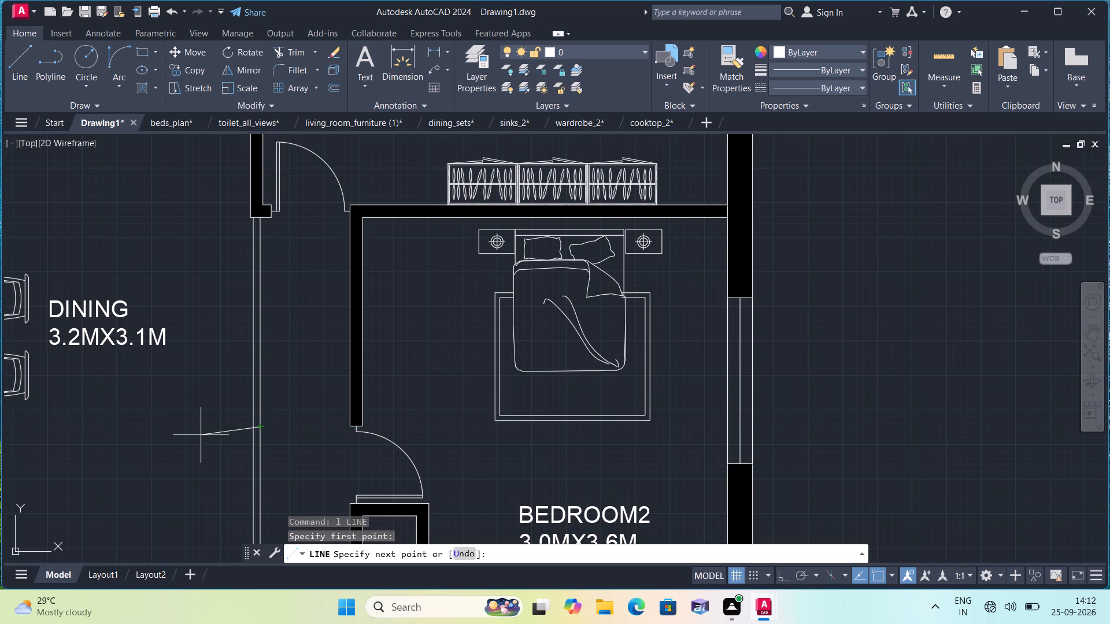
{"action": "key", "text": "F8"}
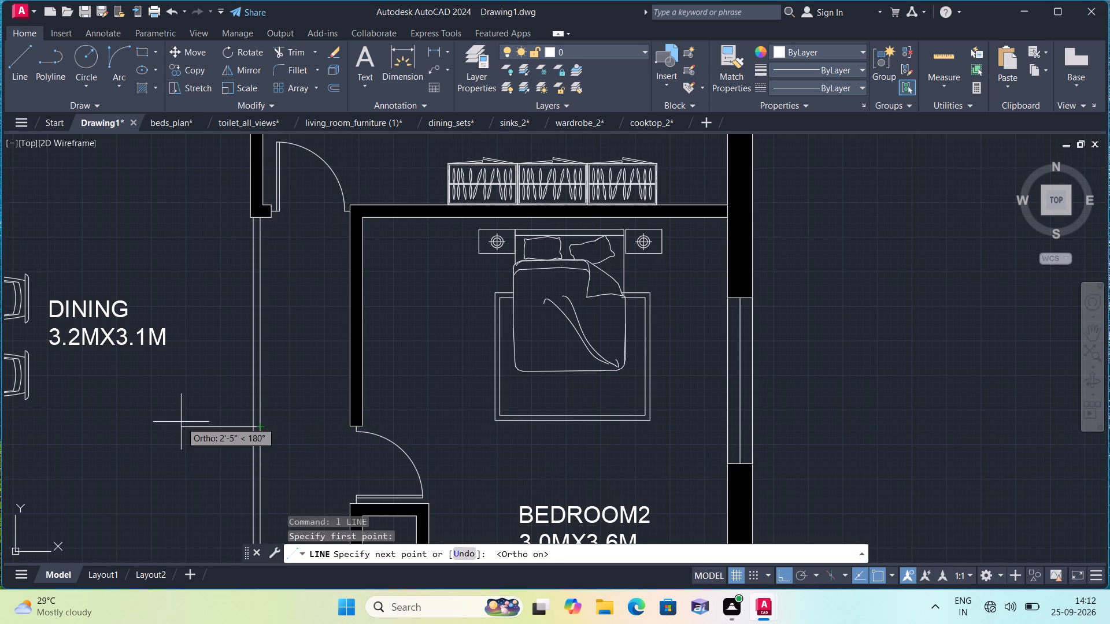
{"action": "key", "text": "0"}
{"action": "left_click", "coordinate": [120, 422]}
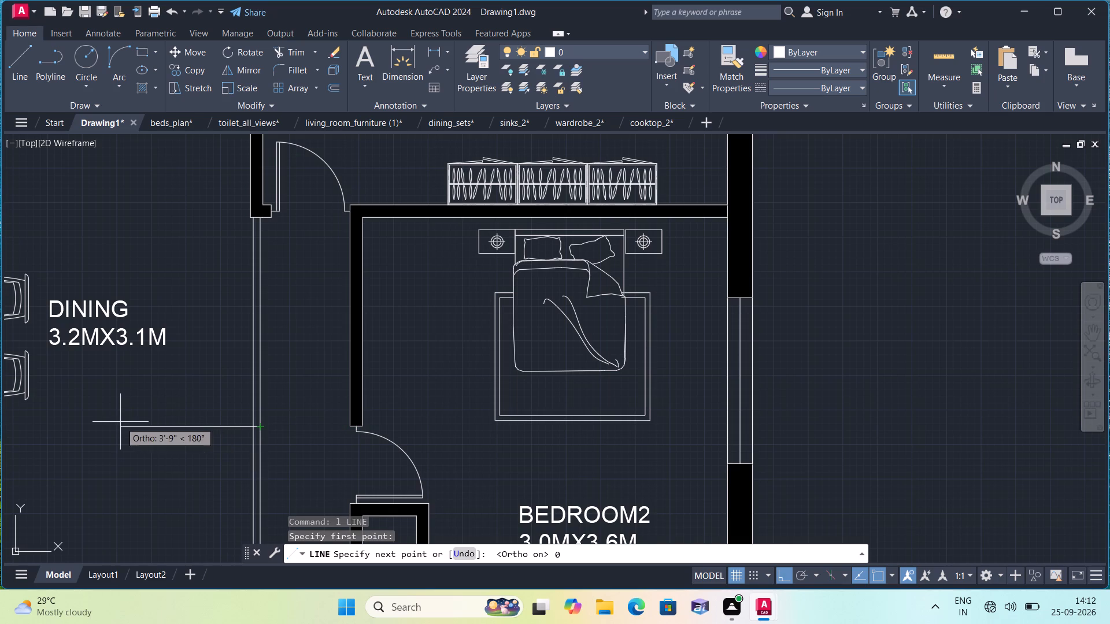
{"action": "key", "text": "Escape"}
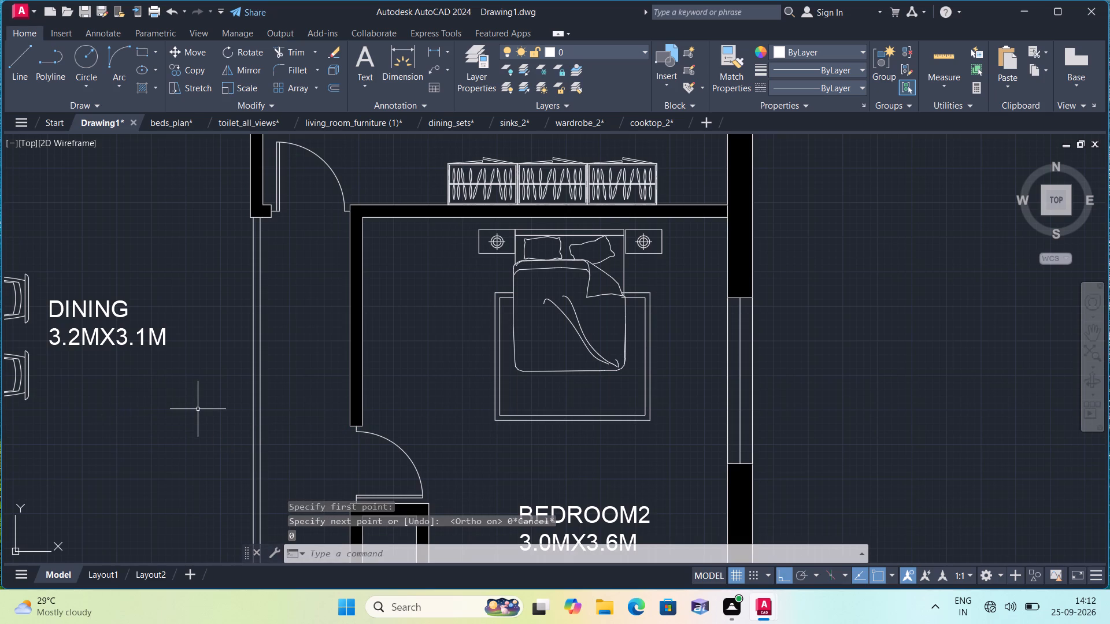
Draw a line west from Bedroom 2's wall end above its door to the double line, three 10" segments further, about 4'-6" north, and back east.
{"action": "key", "text": "l"}
{"action": "key", "text": "space"}
{"action": "scroll", "coordinate": [280, 425], "scroll_direction": "up", "scroll_amount": 2}
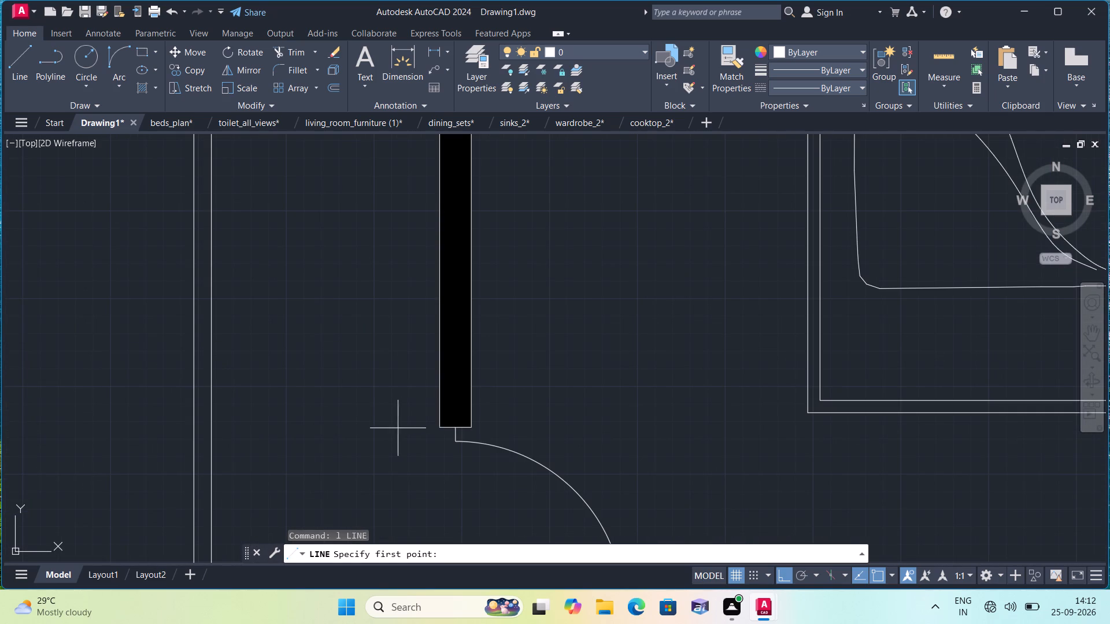
{"action": "left_click", "coordinate": [441, 426]}
{"action": "left_click", "coordinate": [193, 427]}
{"action": "scroll", "coordinate": [62, 435], "scroll_direction": "down", "scroll_amount": 1}
{"action": "middle_click_drag", "start_coordinate": [62, 435], "coordinate": [68, 436]}
{"action": "type", "text": "10\""}
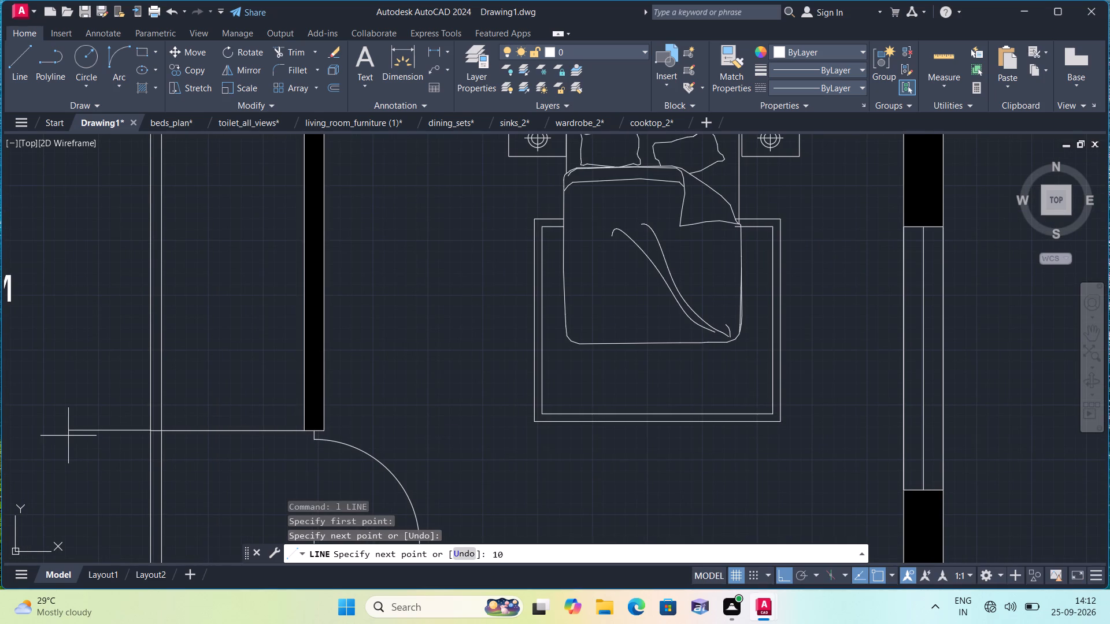
{"action": "key", "text": "space"}
{"action": "type", "text": "10"}
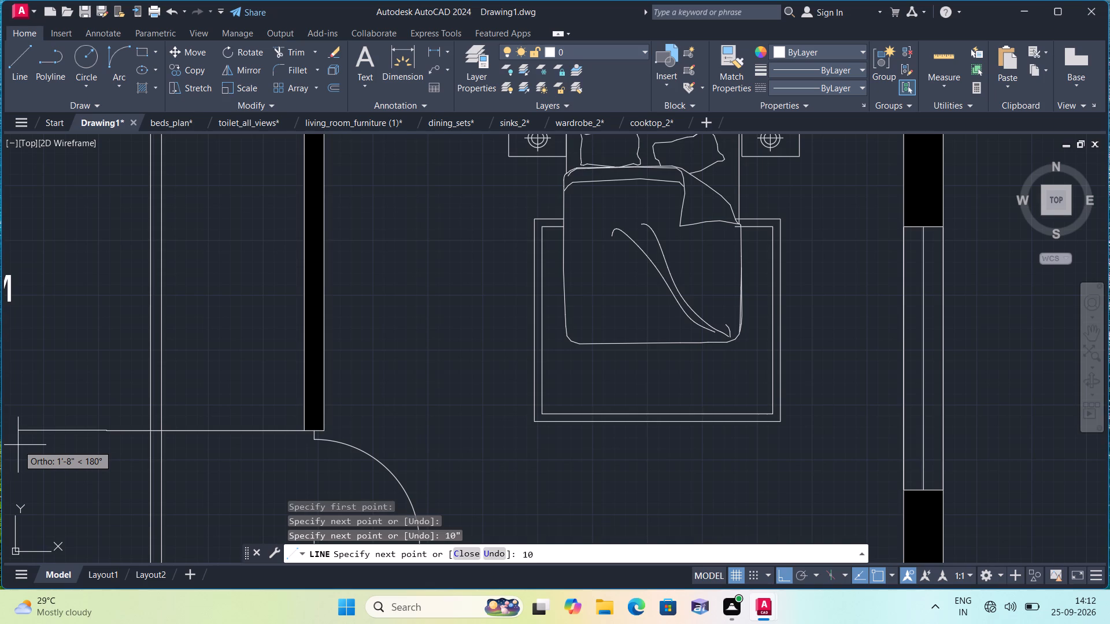
{"action": "type", "text": "\""}
{"action": "key", "text": "space"}
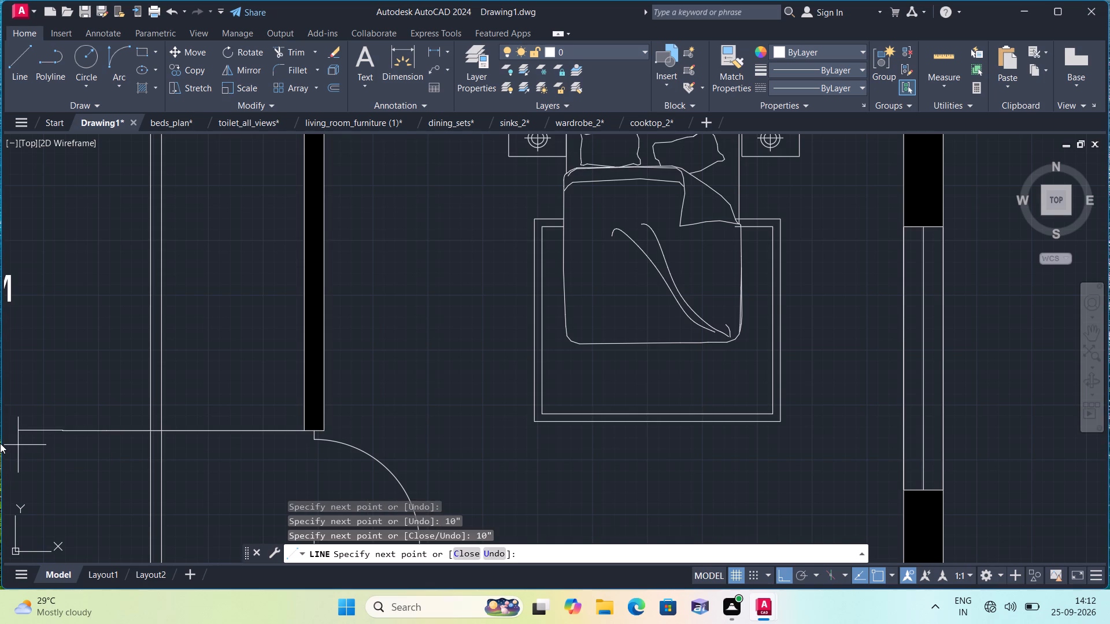
{"action": "type", "text": "10\""}
{"action": "key", "text": "space"}
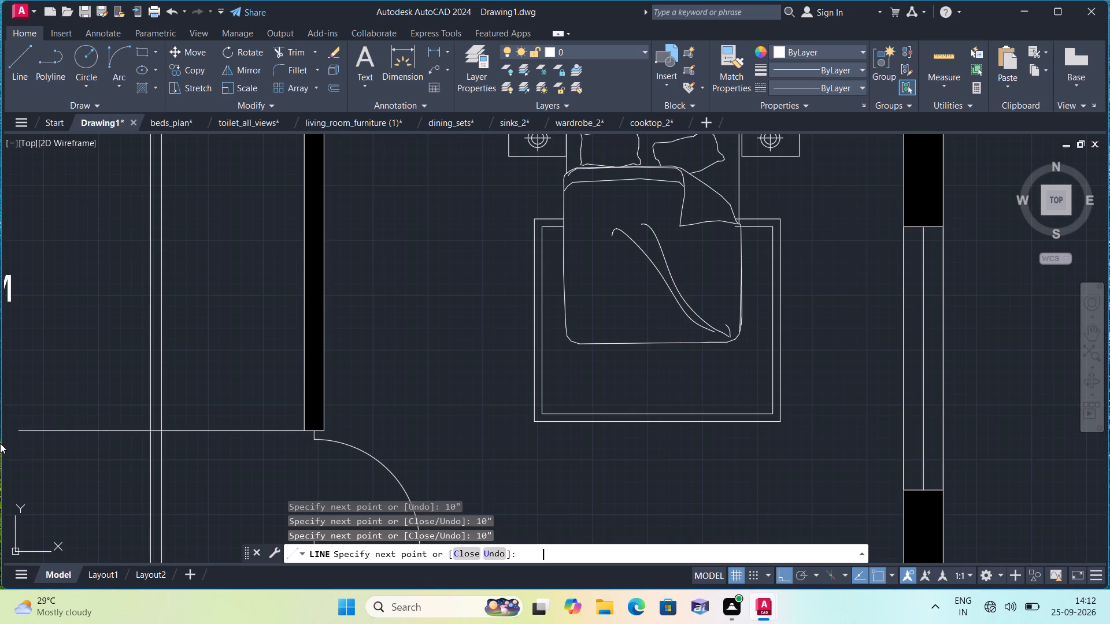
{"action": "middle_click_drag", "start_coordinate": [49, 258], "coordinate": [110, 440]}
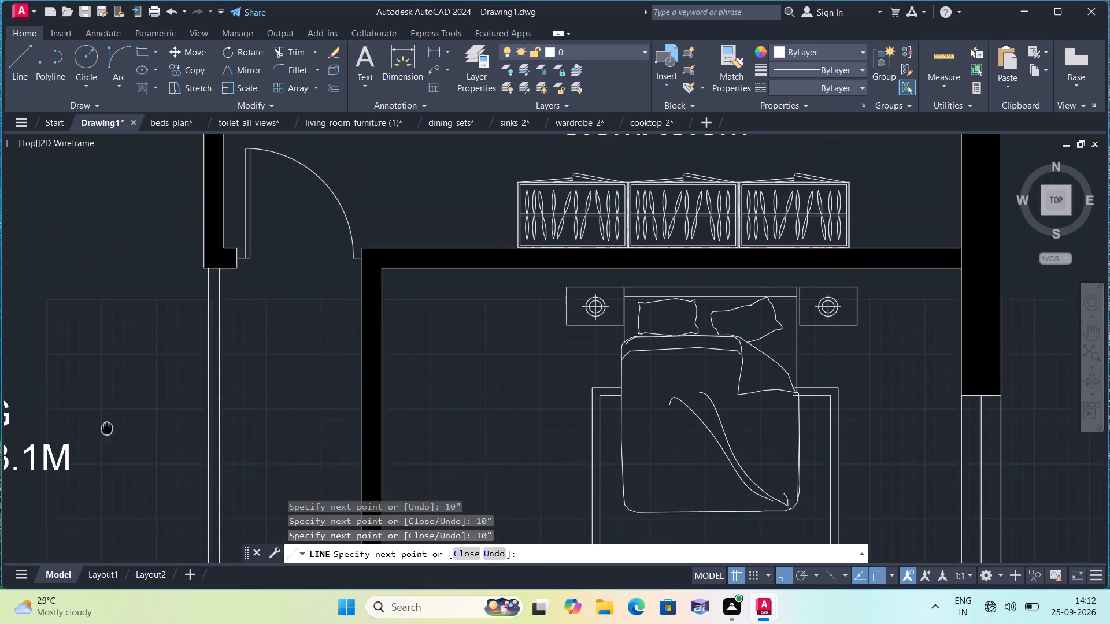
{"action": "middle_click_drag", "start_coordinate": [110, 440], "coordinate": [110, 443]}
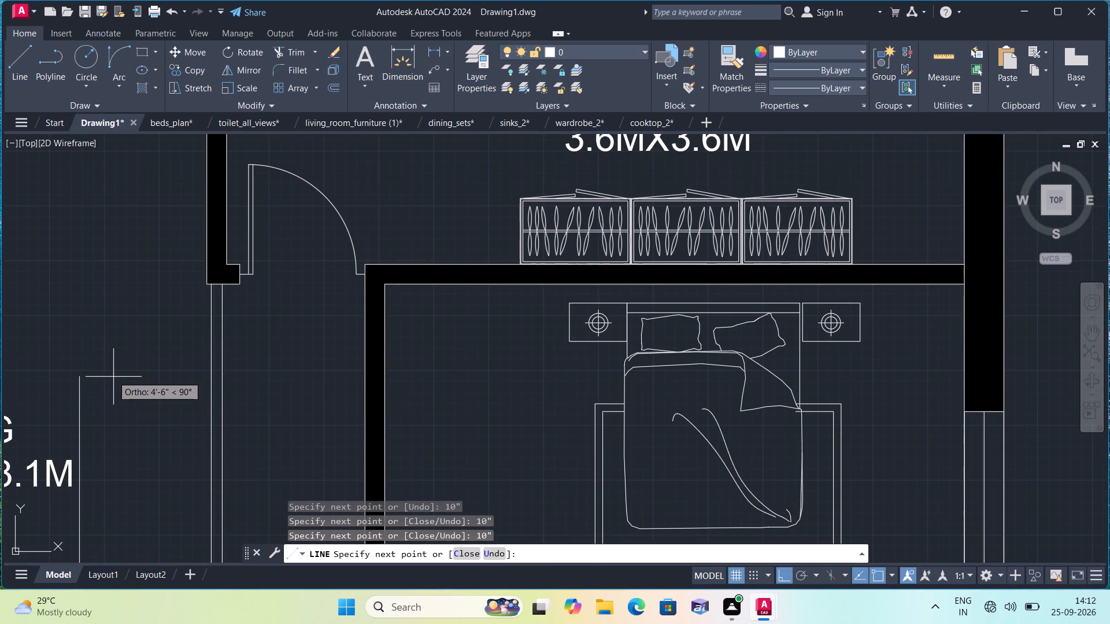
{"action": "left_click", "coordinate": [109, 374]}
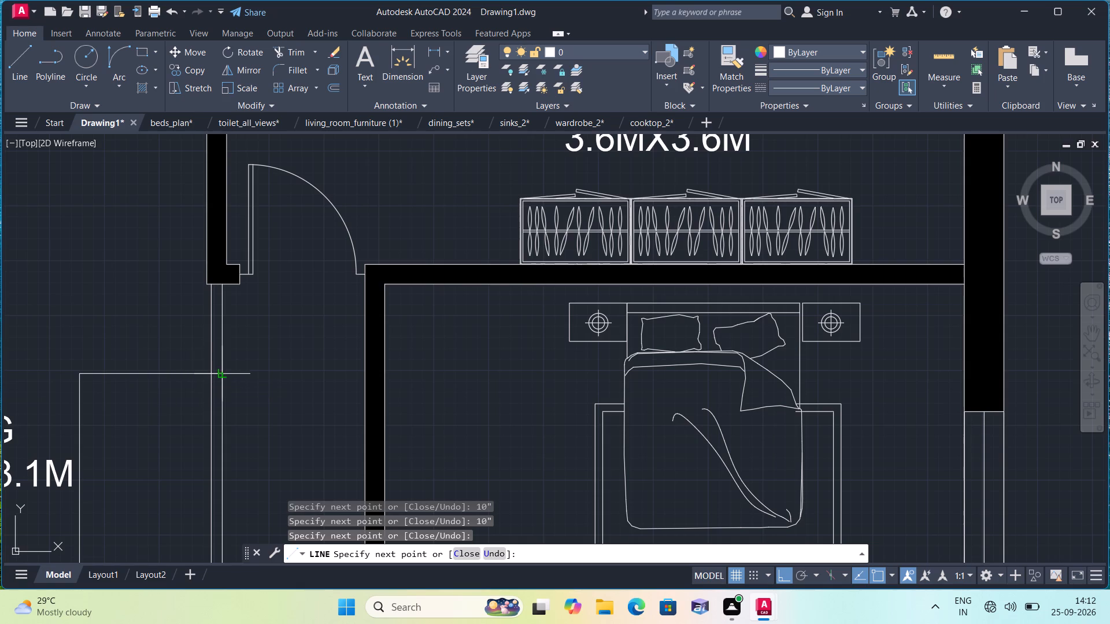
{"action": "left_click", "coordinate": [225, 374]}
{"action": "key", "text": "Escape"}
Trim away the new line's portion crossing the passage between the double line and Bedroom 2's west wall.
{"action": "scroll", "coordinate": [230, 379], "scroll_direction": "down", "scroll_amount": 1}
{"action": "middle_click_drag", "start_coordinate": [256, 405], "coordinate": [255, 280]}
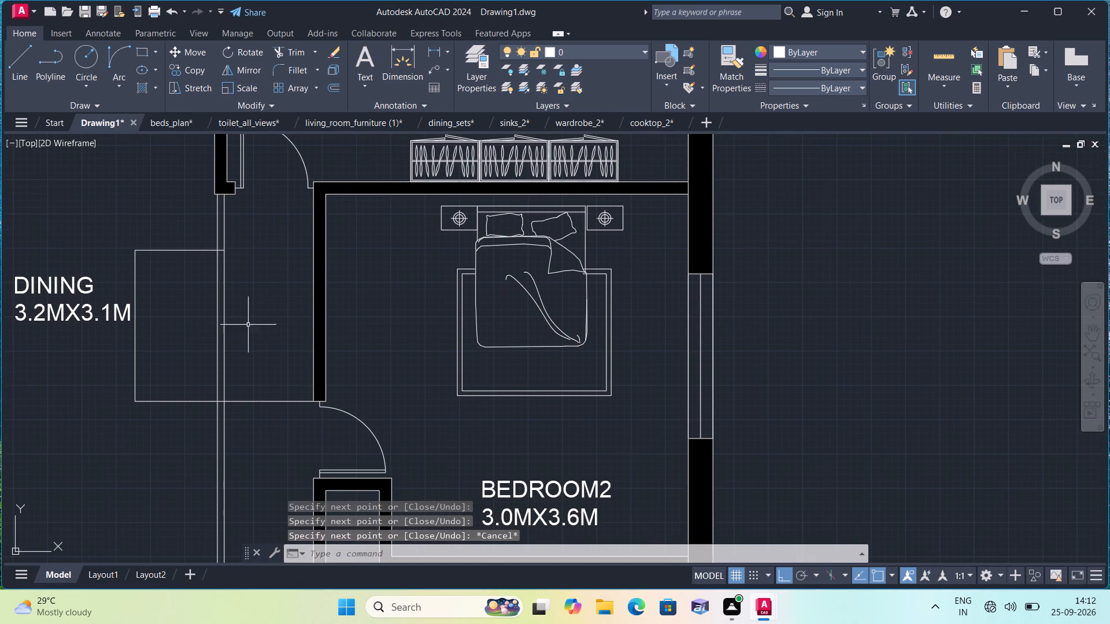
{"action": "type", "text": "trim"}
{"action": "key", "text": "space"}
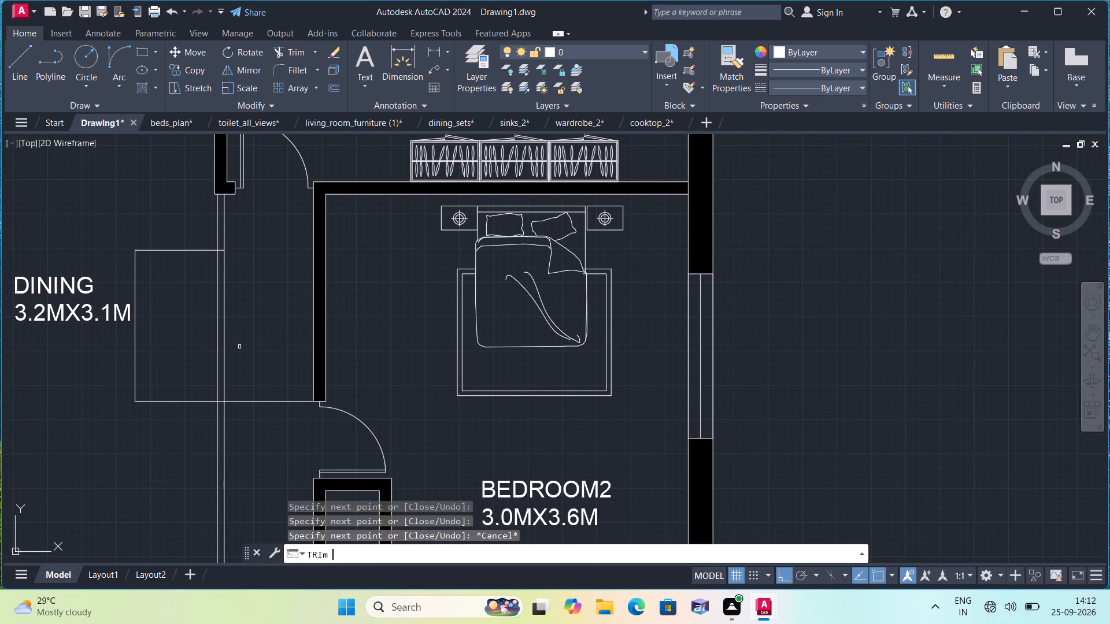
{"action": "scroll", "coordinate": [214, 389], "scroll_direction": "up", "scroll_amount": 1}
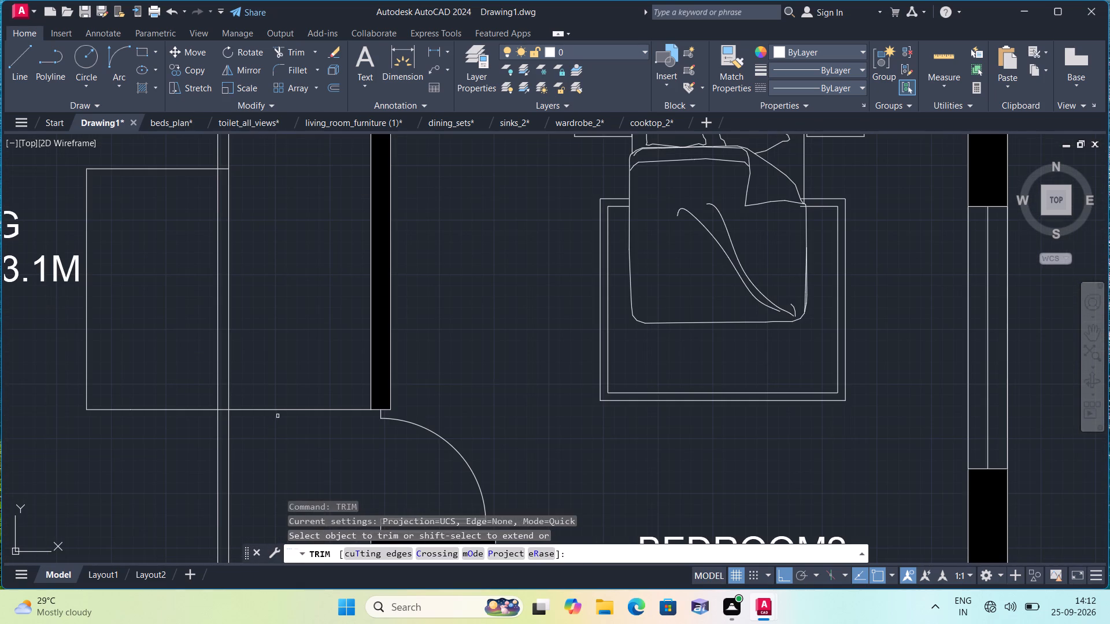
{"action": "left_click", "coordinate": [277, 416]}
{"action": "left_click", "coordinate": [280, 380]}
{"action": "key", "text": "Escape"}
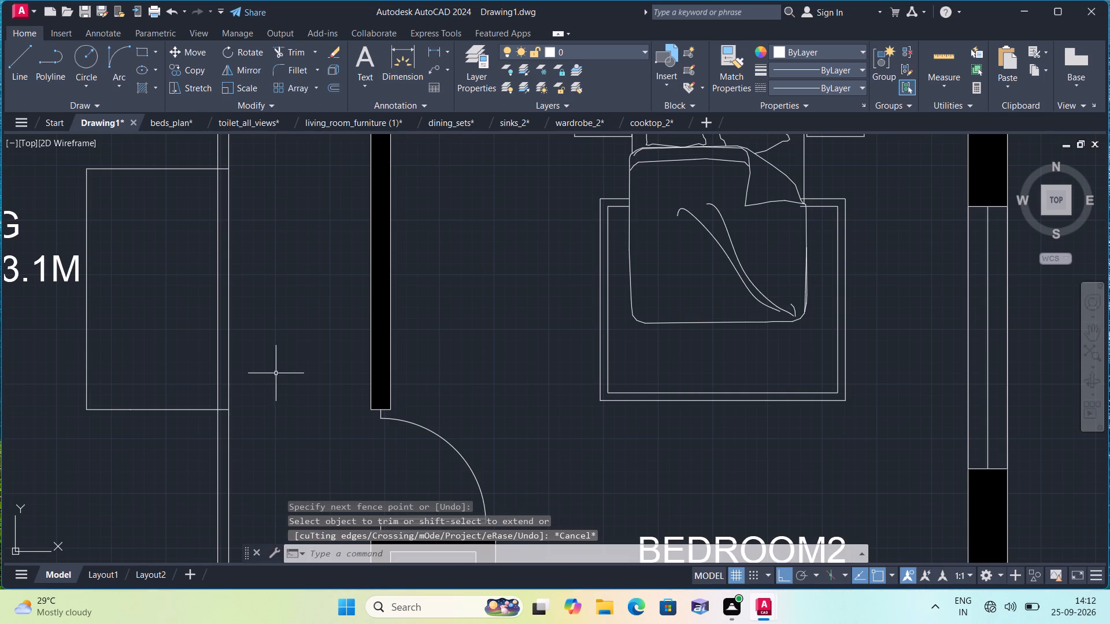
Draw two vertical lines across the new rectangle beside the DINING label, at the 10" segment endpoints, to divide it into treads.
{"action": "middle_click_drag", "start_coordinate": [276, 373], "coordinate": [316, 399]}
{"action": "type", "text": "l"}
{"action": "key", "text": "space"}
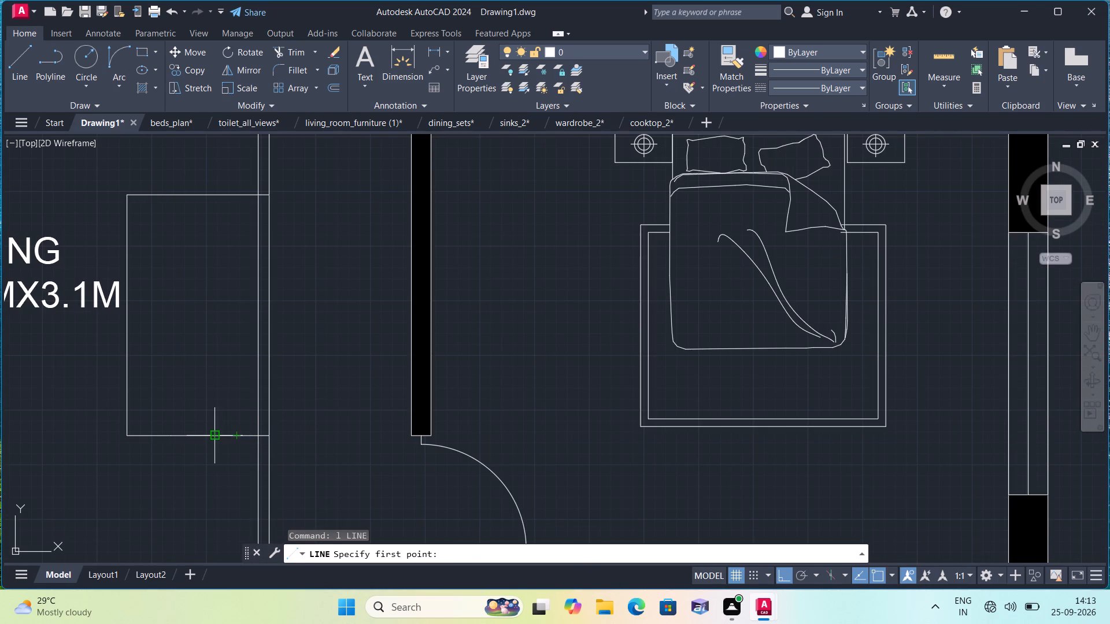
{"action": "left_click", "coordinate": [217, 437]}
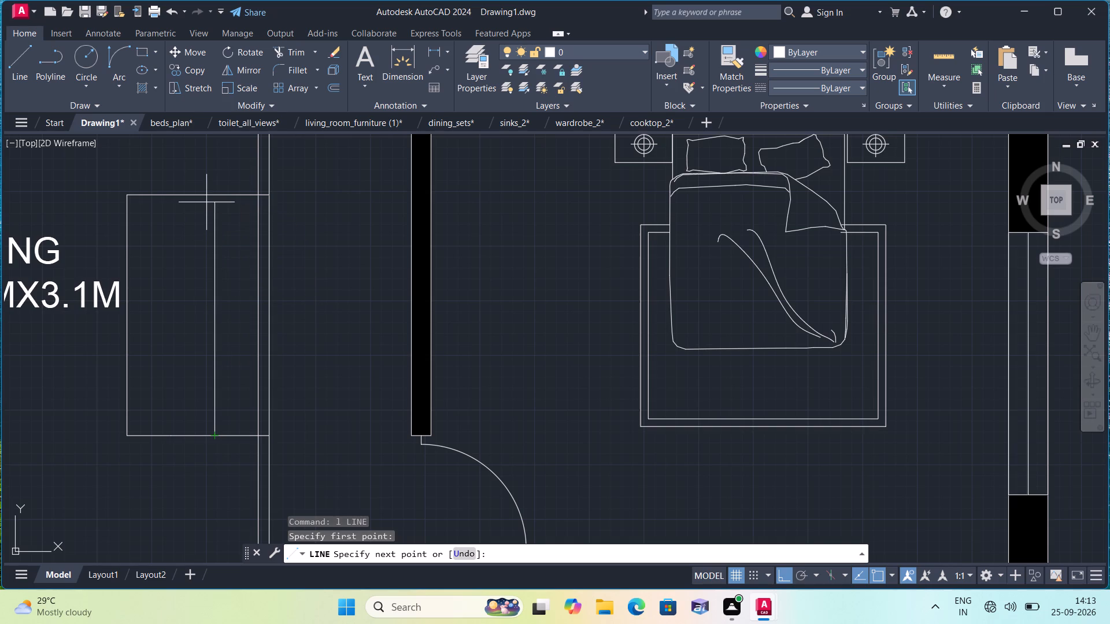
{"action": "left_click", "coordinate": [217, 191]}
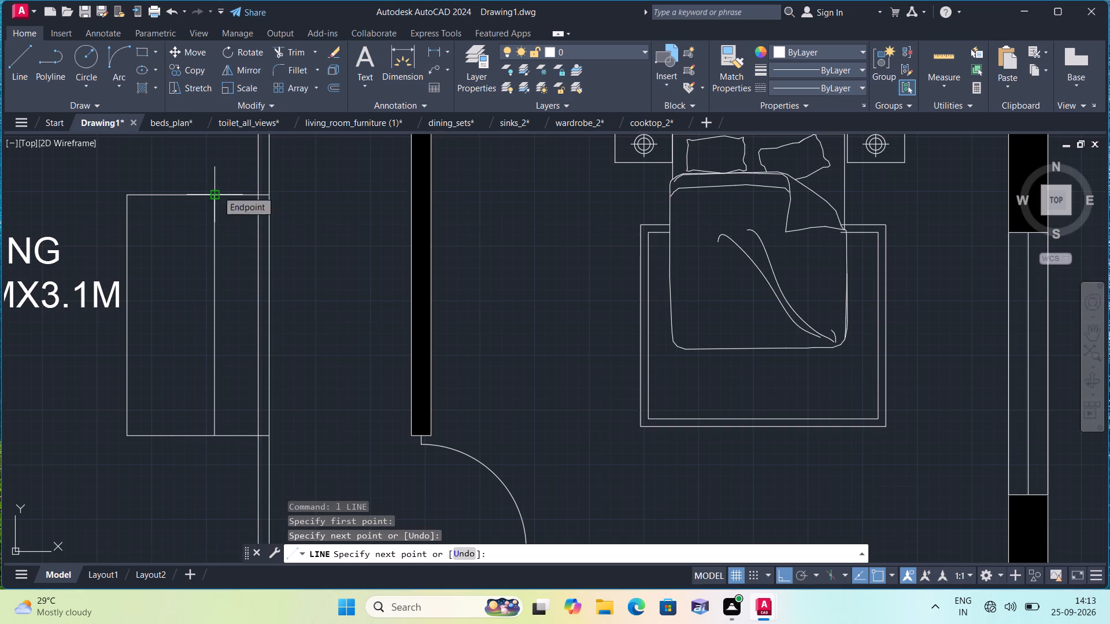
{"action": "key", "text": "space"}
{"action": "key", "text": "space"}
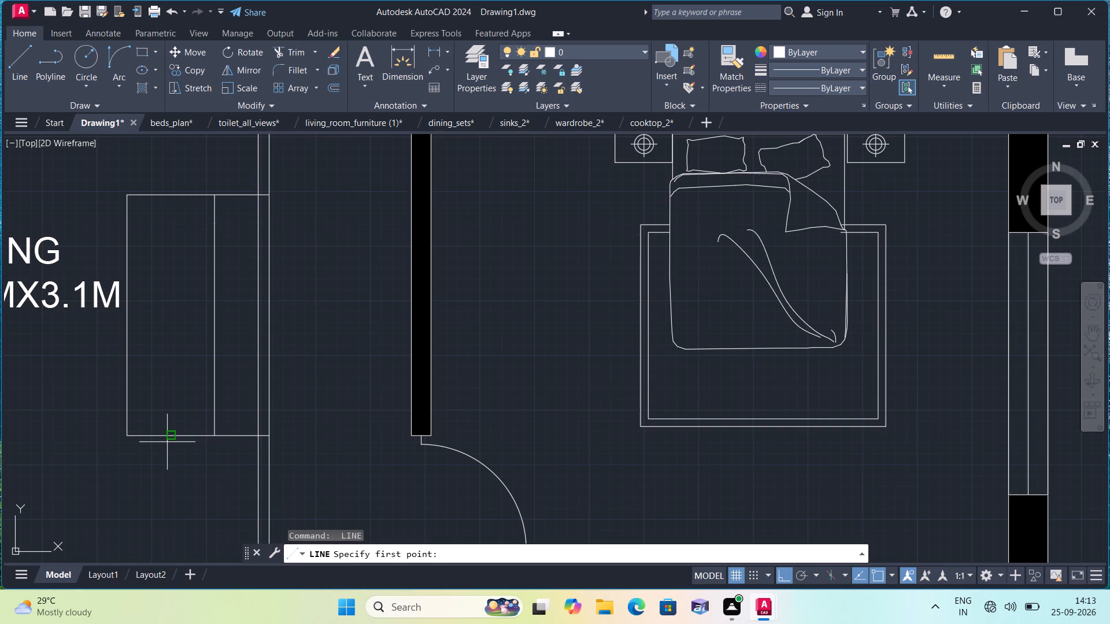
{"action": "left_click", "coordinate": [169, 434]}
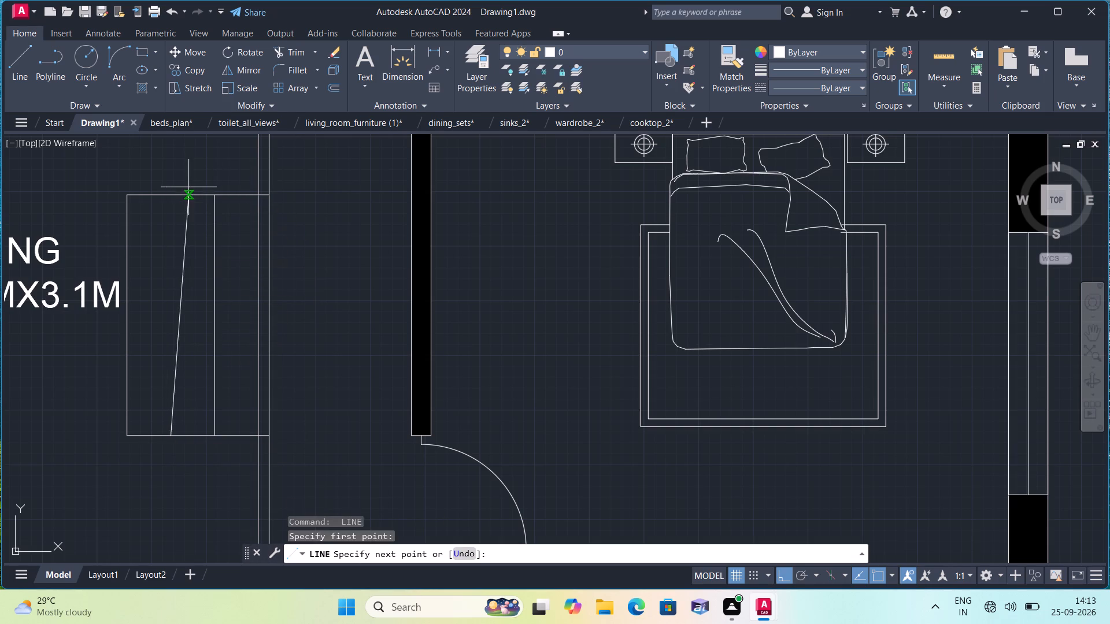
{"action": "left_click", "coordinate": [173, 196]}
{"action": "key", "text": "space"}
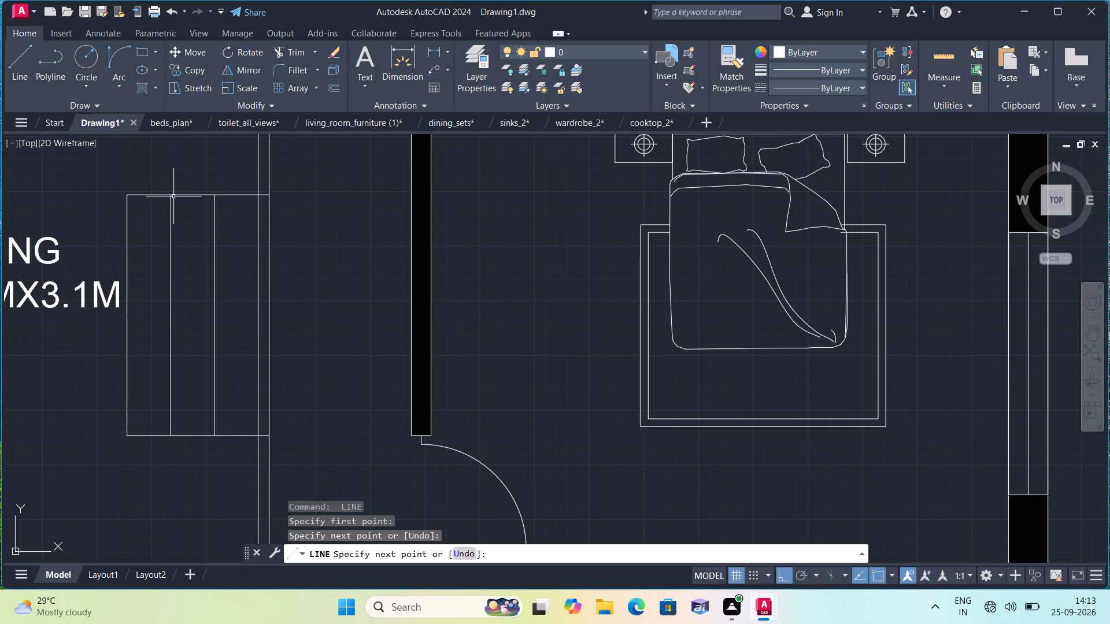
Offset the north and south edges of the steps rectangle beside the DINING label 4.5" inward.
{"action": "scroll", "coordinate": [186, 214], "scroll_direction": "down", "scroll_amount": 1}
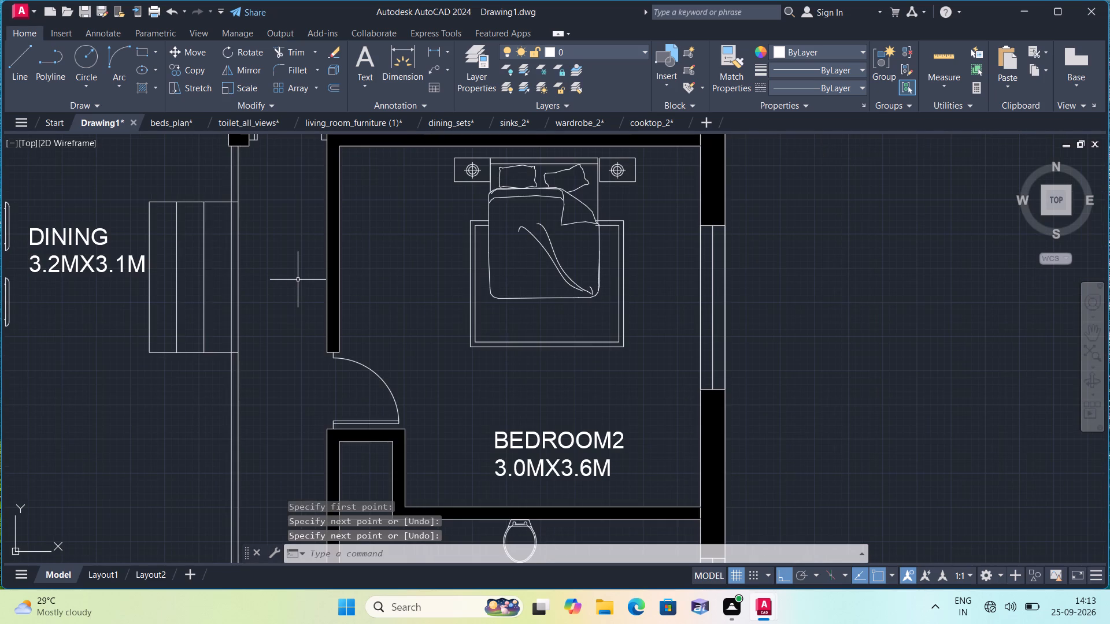
{"action": "type", "text": "offset"}
{"action": "key", "text": "space"}
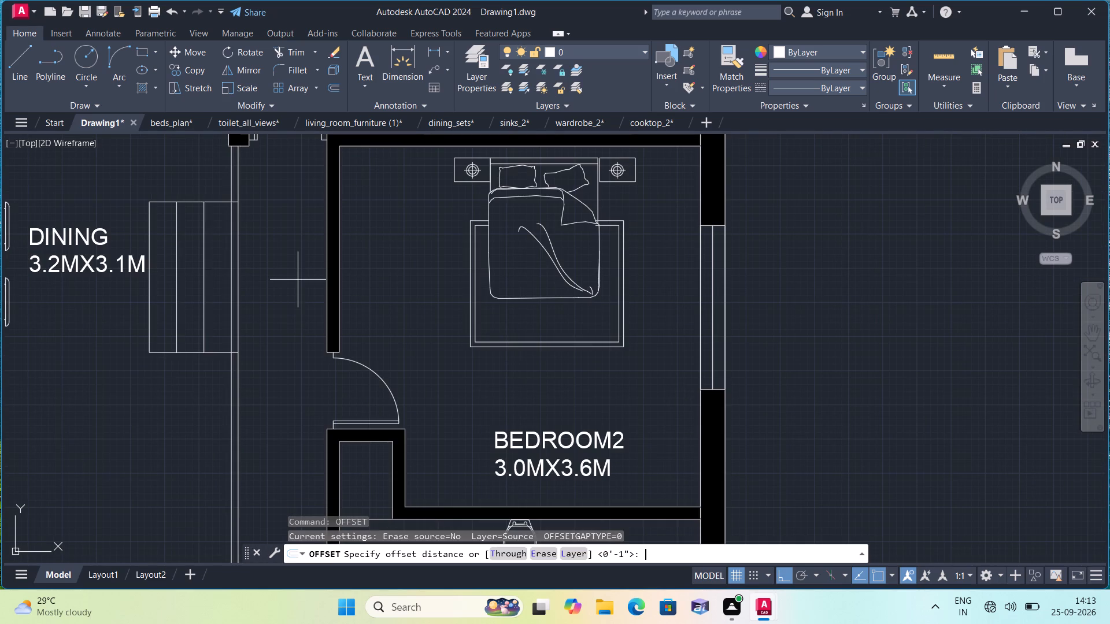
{"action": "scroll", "coordinate": [292, 299], "scroll_direction": "down", "scroll_amount": 1}
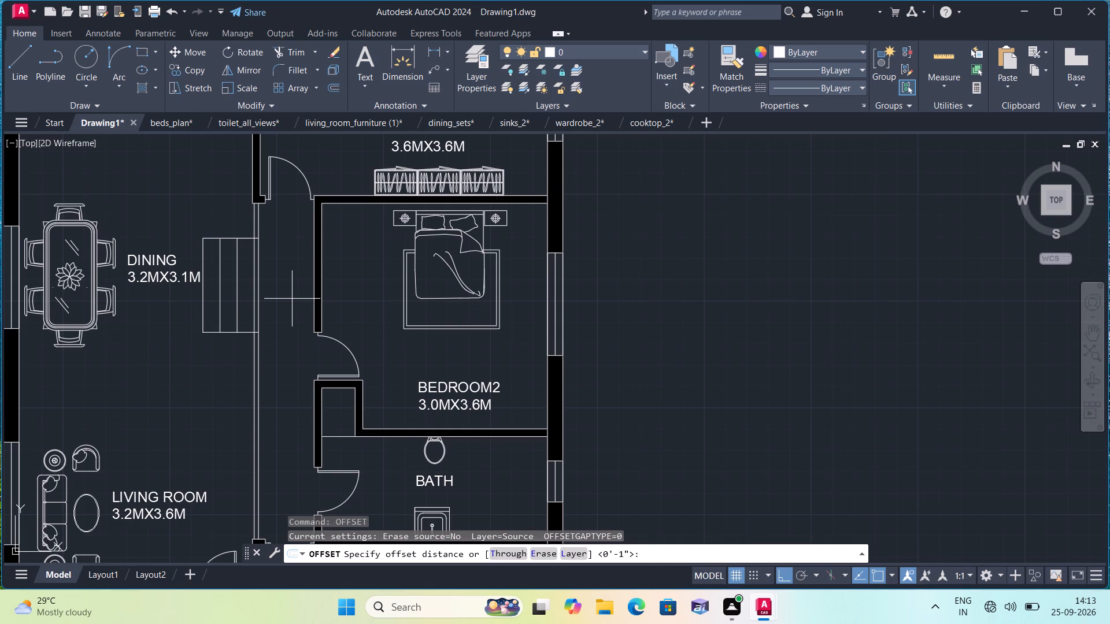
{"action": "type", "text": "4.5\""}
{"action": "key", "text": "space"}
{"action": "middle_click_drag", "start_coordinate": [260, 304], "coordinate": [332, 393]}
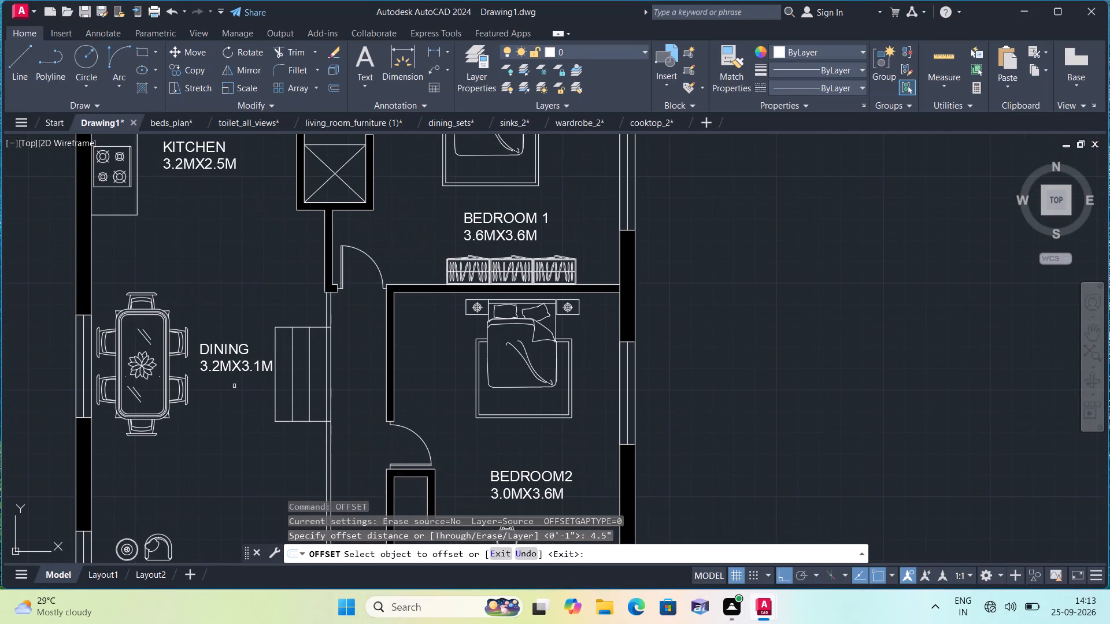
{"action": "left_click", "coordinate": [301, 329]}
{"action": "left_click", "coordinate": [303, 347]}
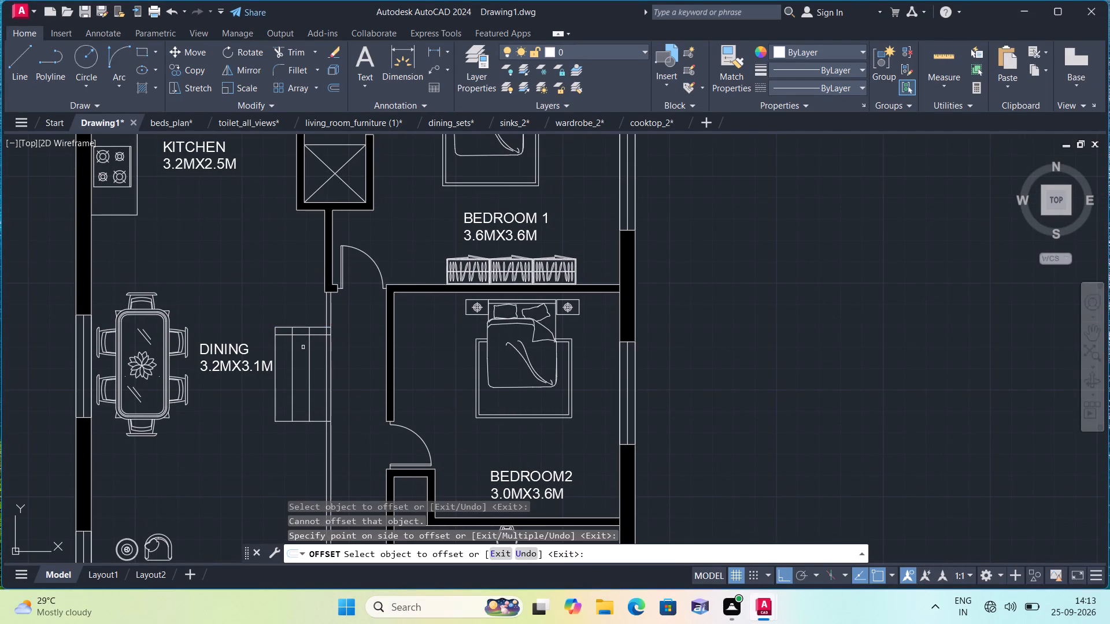
{"action": "left_click", "coordinate": [303, 420]}
{"action": "left_click", "coordinate": [302, 413]}
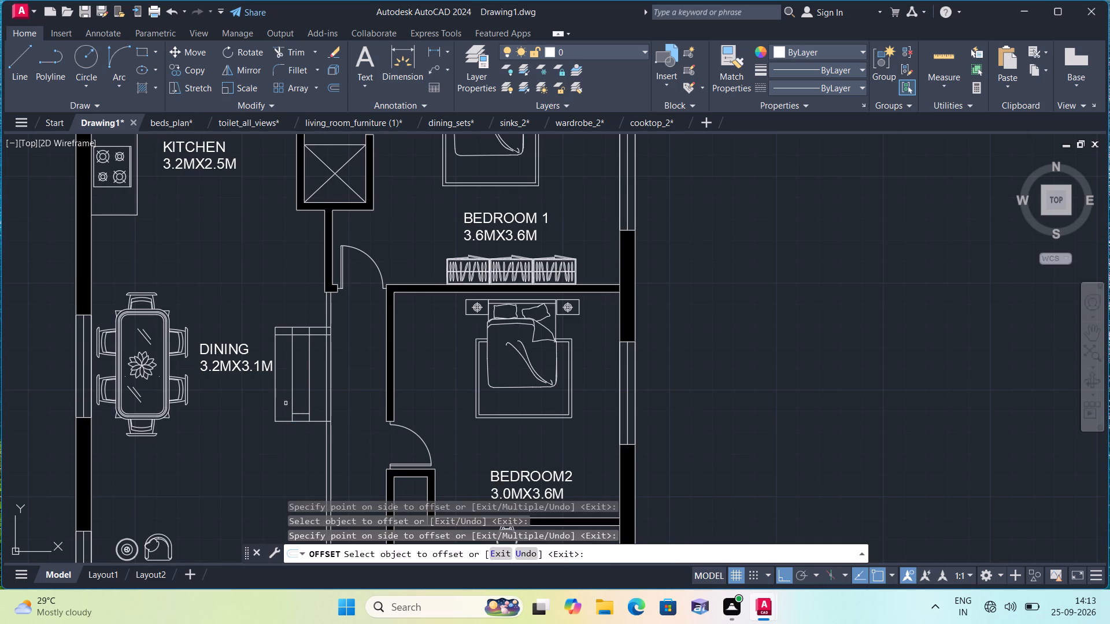
{"action": "key", "text": "Escape"}
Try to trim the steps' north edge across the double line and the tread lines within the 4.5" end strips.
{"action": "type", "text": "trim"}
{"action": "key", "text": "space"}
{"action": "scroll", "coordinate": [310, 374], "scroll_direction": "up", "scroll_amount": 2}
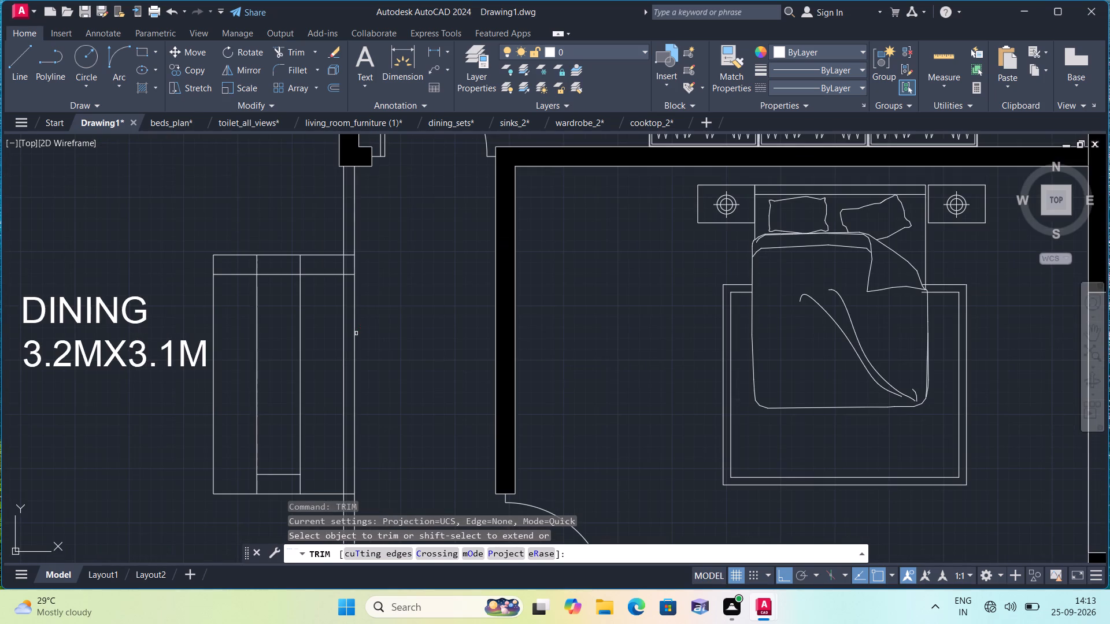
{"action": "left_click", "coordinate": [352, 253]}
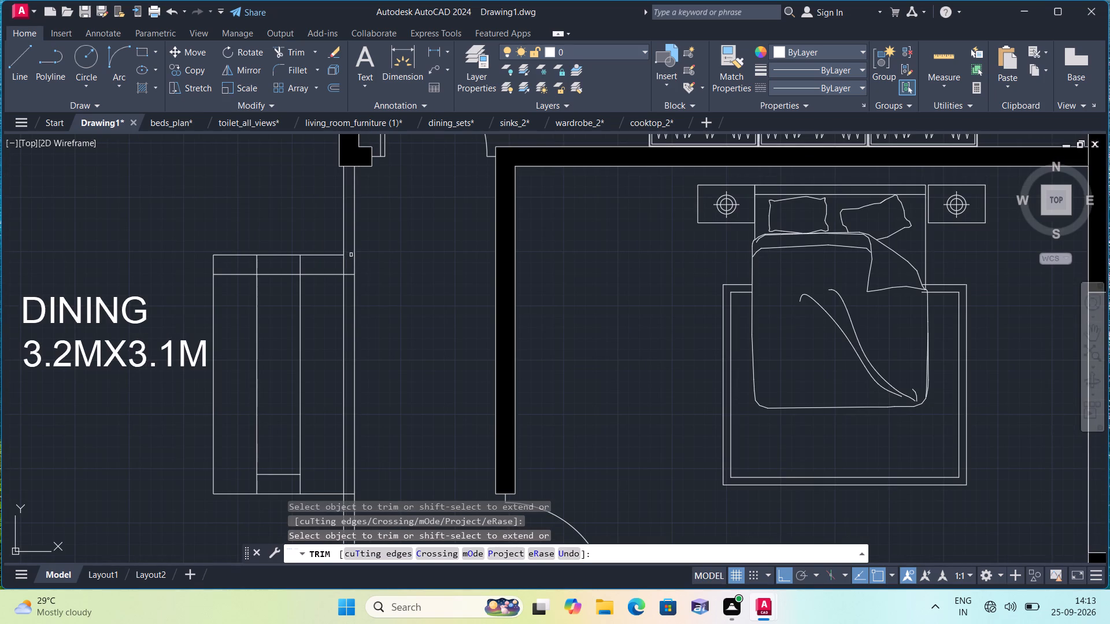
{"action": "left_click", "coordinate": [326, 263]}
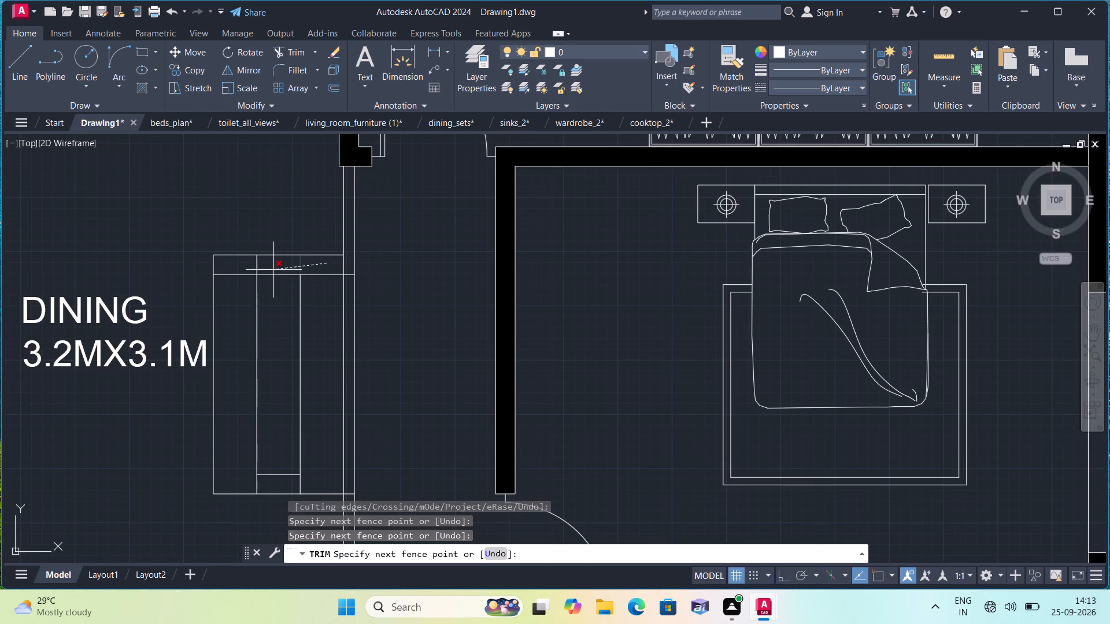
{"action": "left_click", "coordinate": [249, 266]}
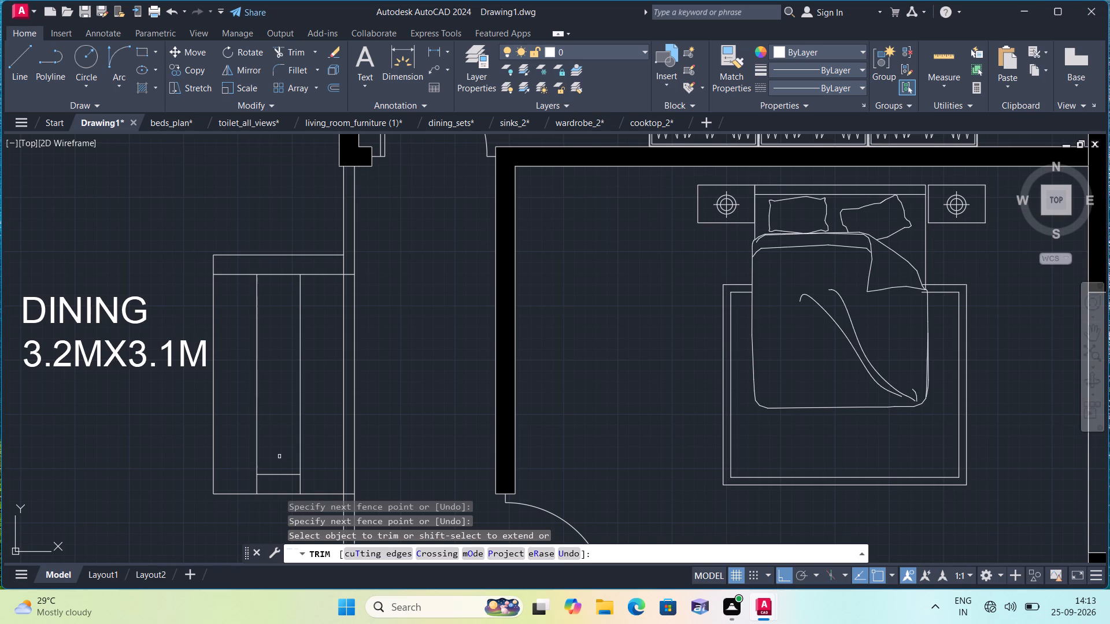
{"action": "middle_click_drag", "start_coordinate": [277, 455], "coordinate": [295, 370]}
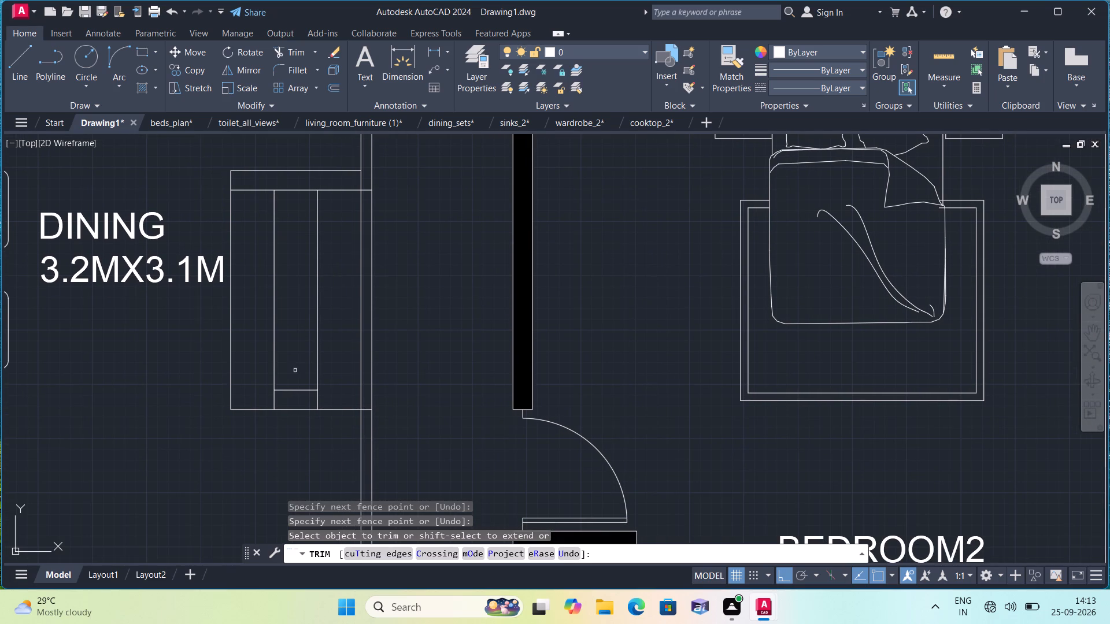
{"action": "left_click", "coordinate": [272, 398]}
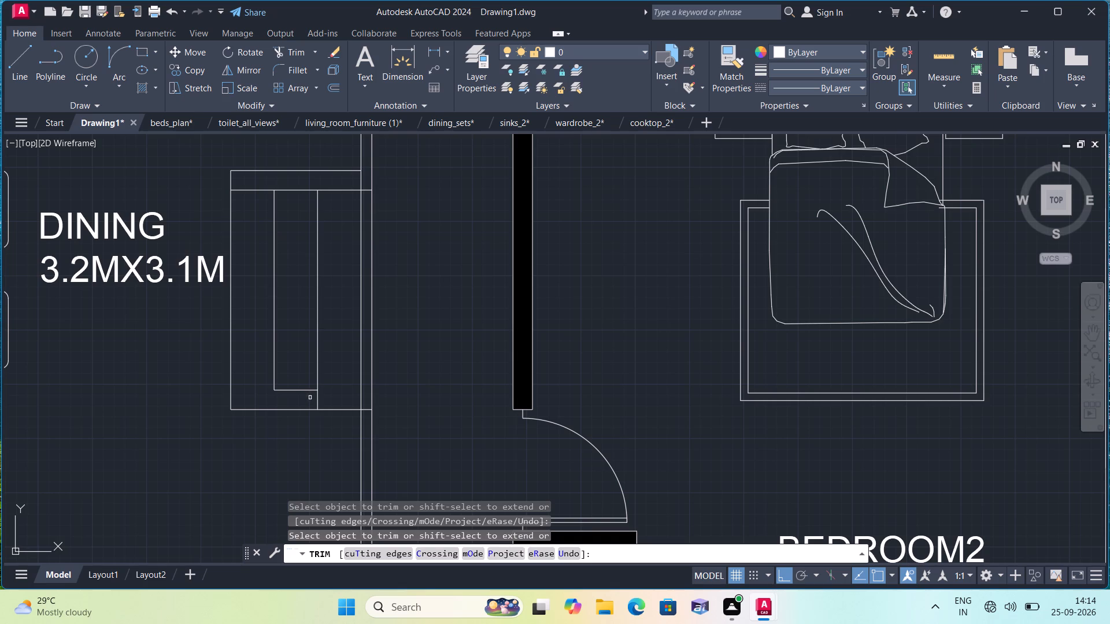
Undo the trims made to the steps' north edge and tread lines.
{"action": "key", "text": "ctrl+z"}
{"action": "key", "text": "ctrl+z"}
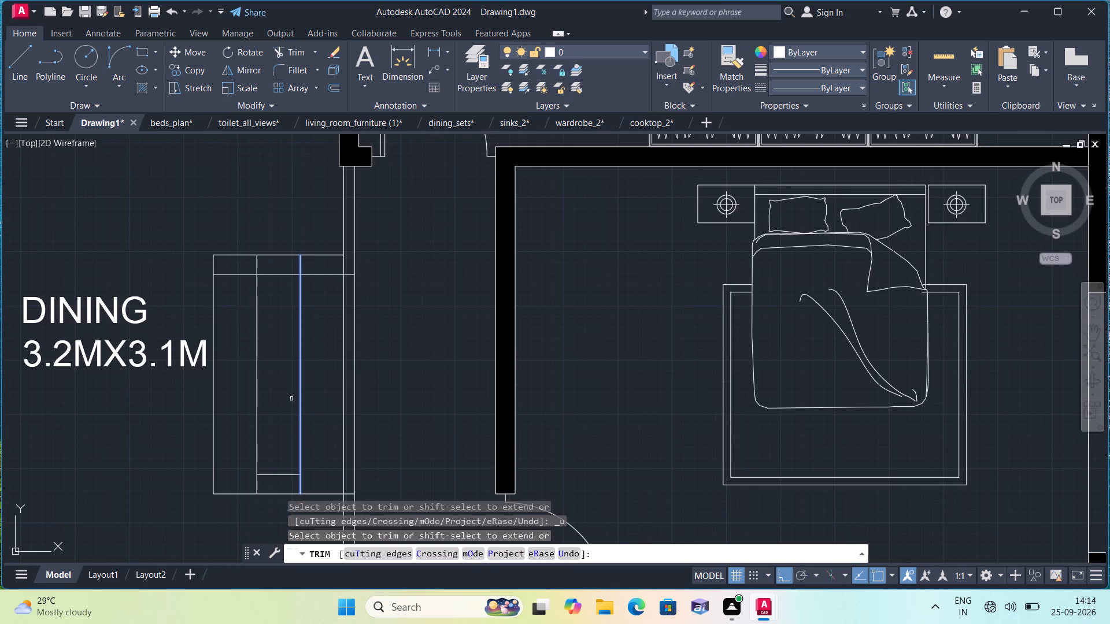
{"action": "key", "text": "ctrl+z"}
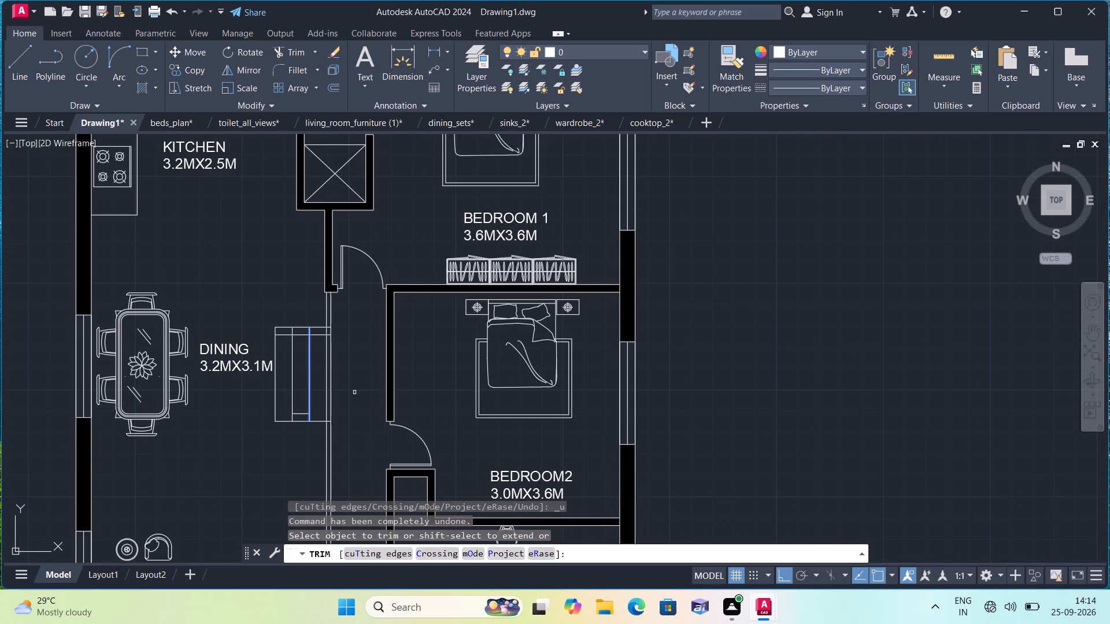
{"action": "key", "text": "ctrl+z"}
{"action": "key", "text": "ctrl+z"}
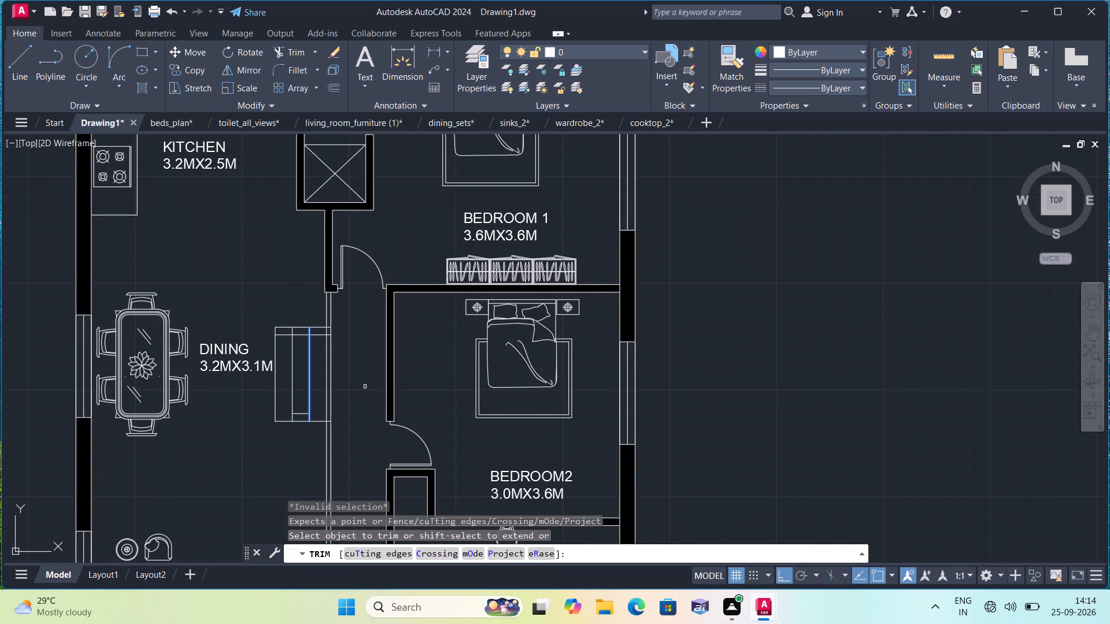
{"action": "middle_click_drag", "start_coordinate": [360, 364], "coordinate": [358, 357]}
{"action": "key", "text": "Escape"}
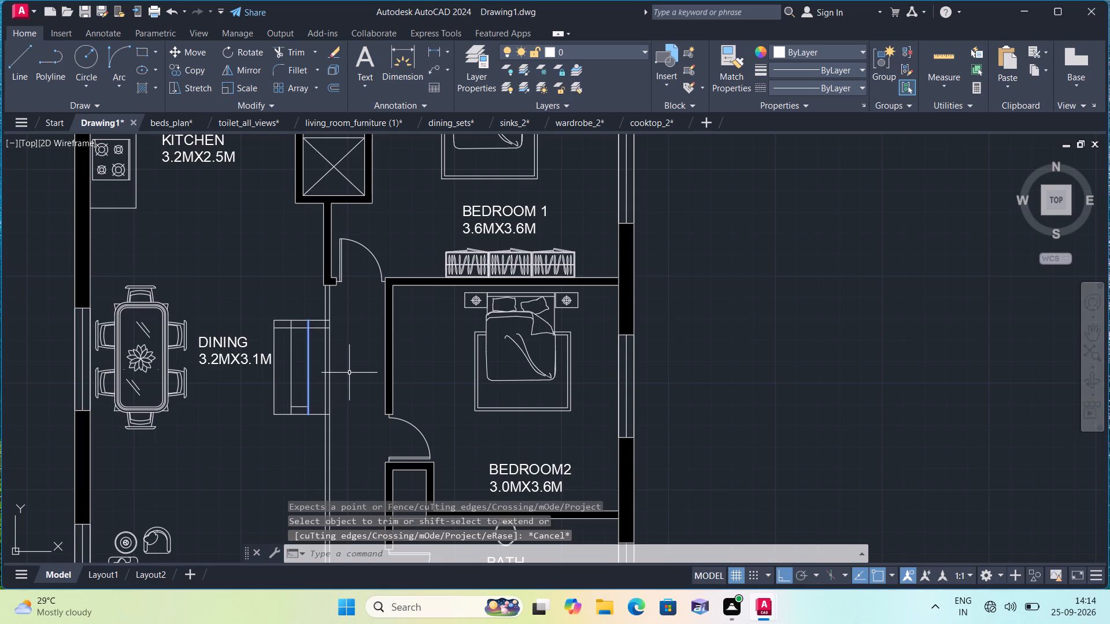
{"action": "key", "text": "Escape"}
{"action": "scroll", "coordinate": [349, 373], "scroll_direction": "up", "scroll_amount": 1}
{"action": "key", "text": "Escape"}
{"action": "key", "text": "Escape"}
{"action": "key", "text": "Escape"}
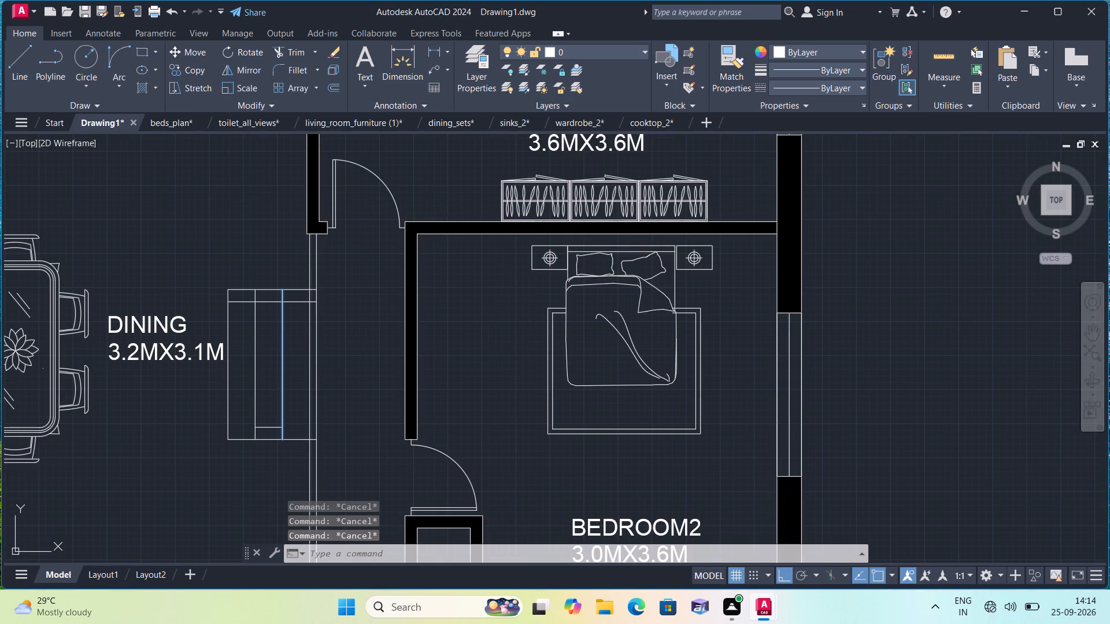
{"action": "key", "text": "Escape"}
Extend the short south offset line east to the double line and west to the steps' outer edge.
{"action": "type", "text": "exte"}
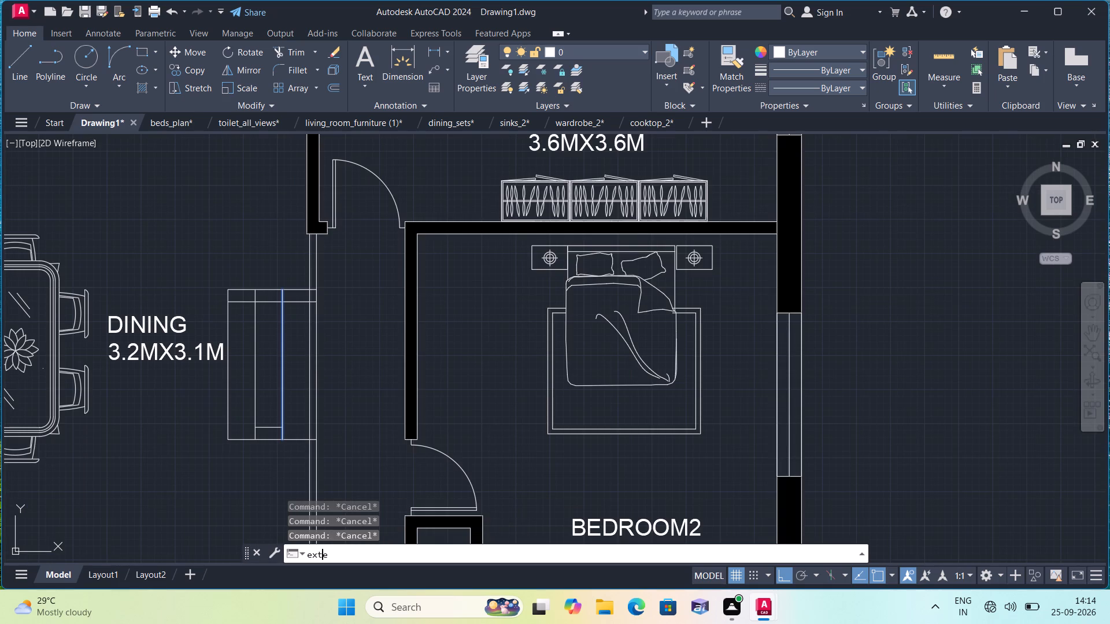
{"action": "type", "text": "n"}
{"action": "key", "text": "space"}
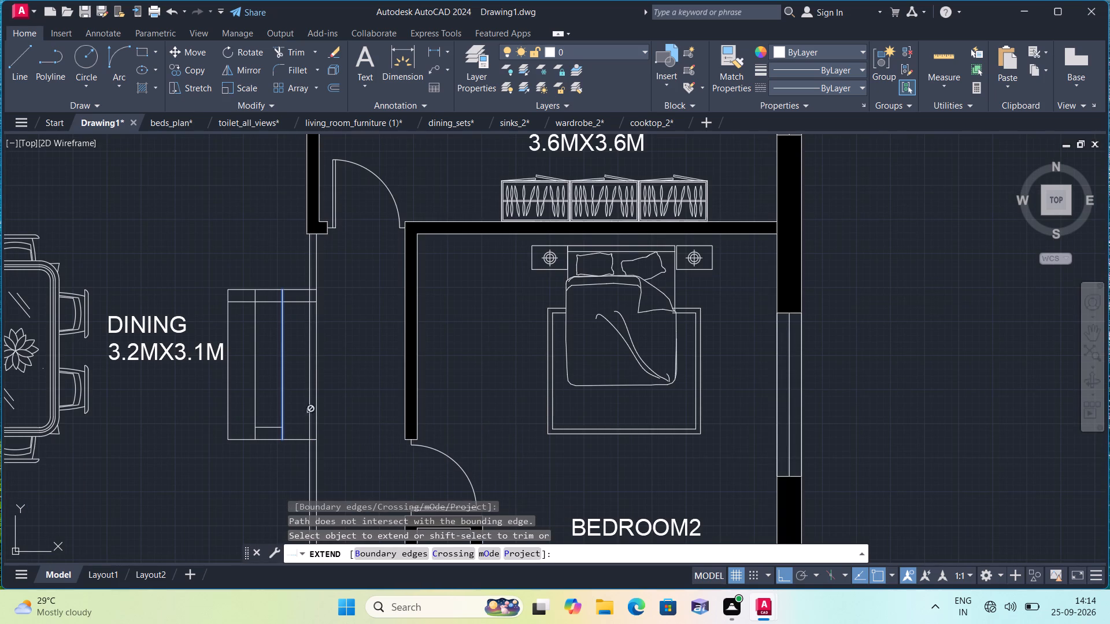
{"action": "scroll", "coordinate": [274, 428], "scroll_direction": "up", "scroll_amount": 1}
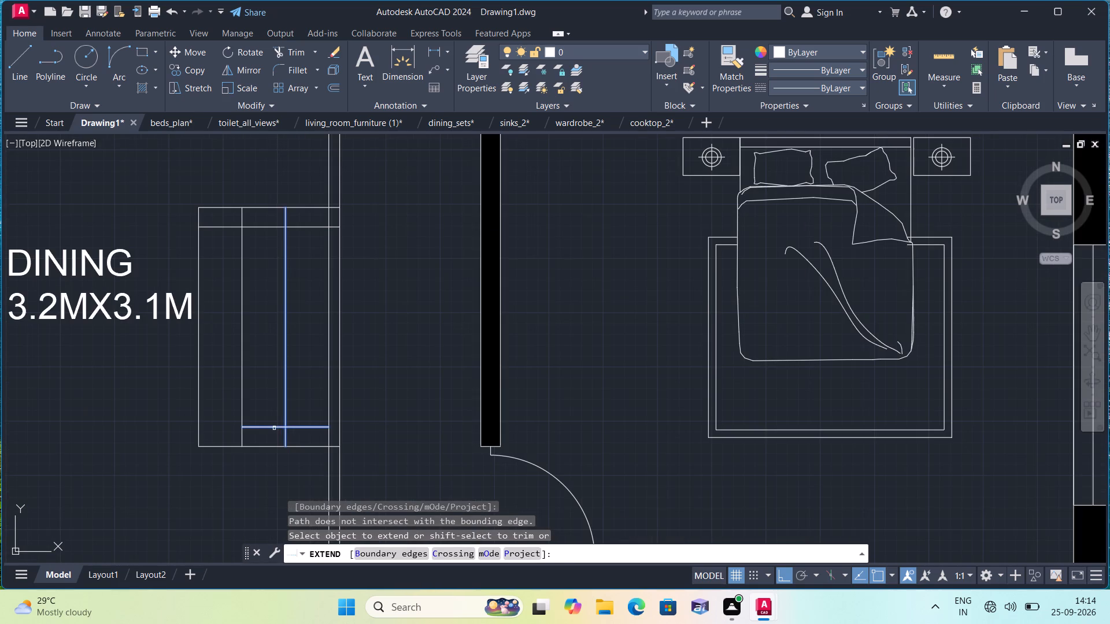
{"action": "left_click", "coordinate": [274, 428]}
{"action": "left_click", "coordinate": [258, 428]}
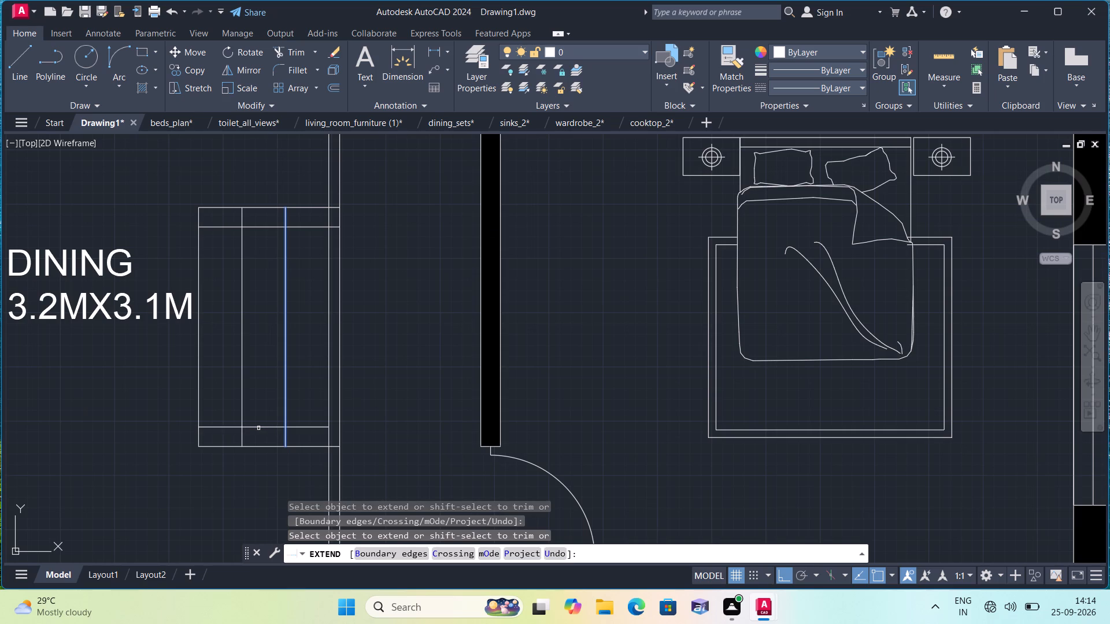
{"action": "key", "text": "Escape"}
Trim both tread lines out of the 4.5" strips at the south and north ends of the steps.
{"action": "type", "text": "trim"}
{"action": "key", "text": "space"}
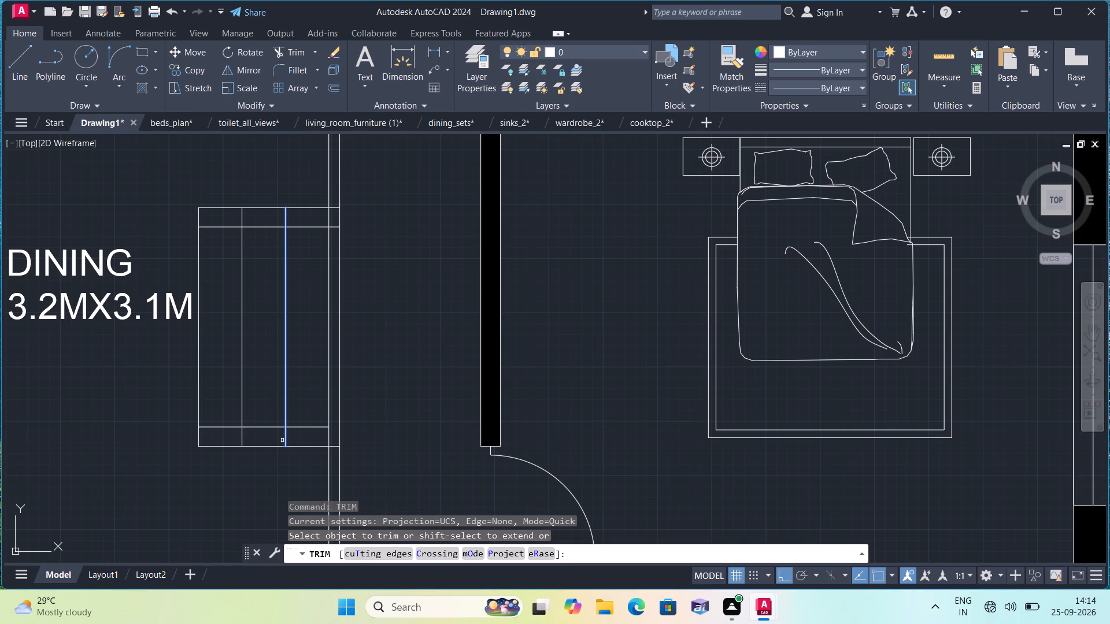
{"action": "left_click", "coordinate": [282, 440]}
{"action": "left_click", "coordinate": [297, 436]}
{"action": "left_click", "coordinate": [288, 438]}
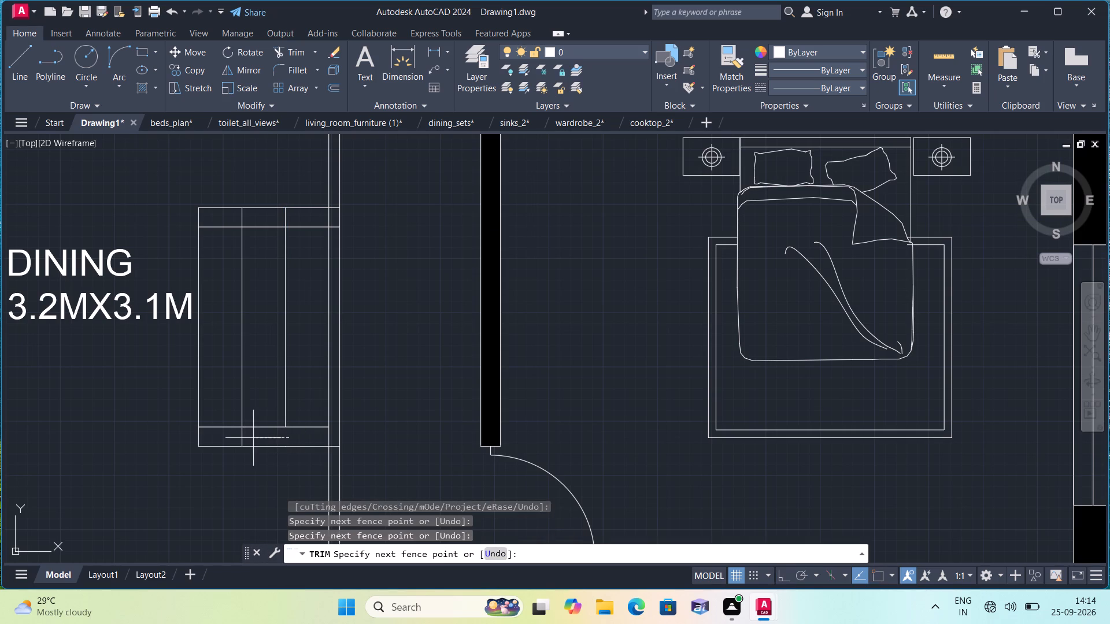
{"action": "left_click", "coordinate": [240, 438]}
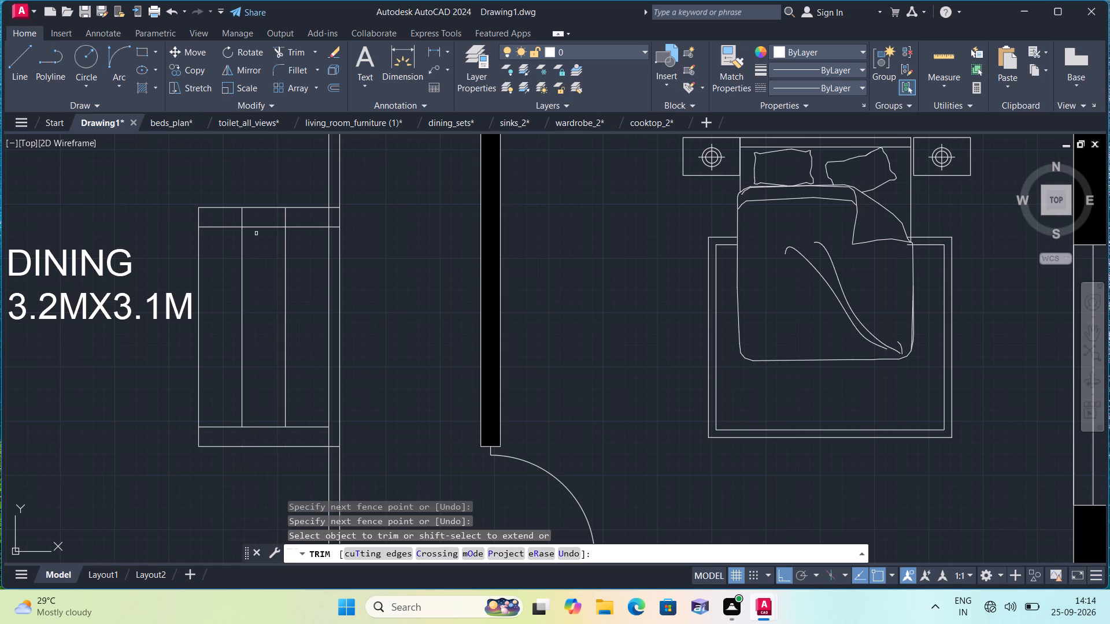
{"action": "left_click", "coordinate": [305, 217]}
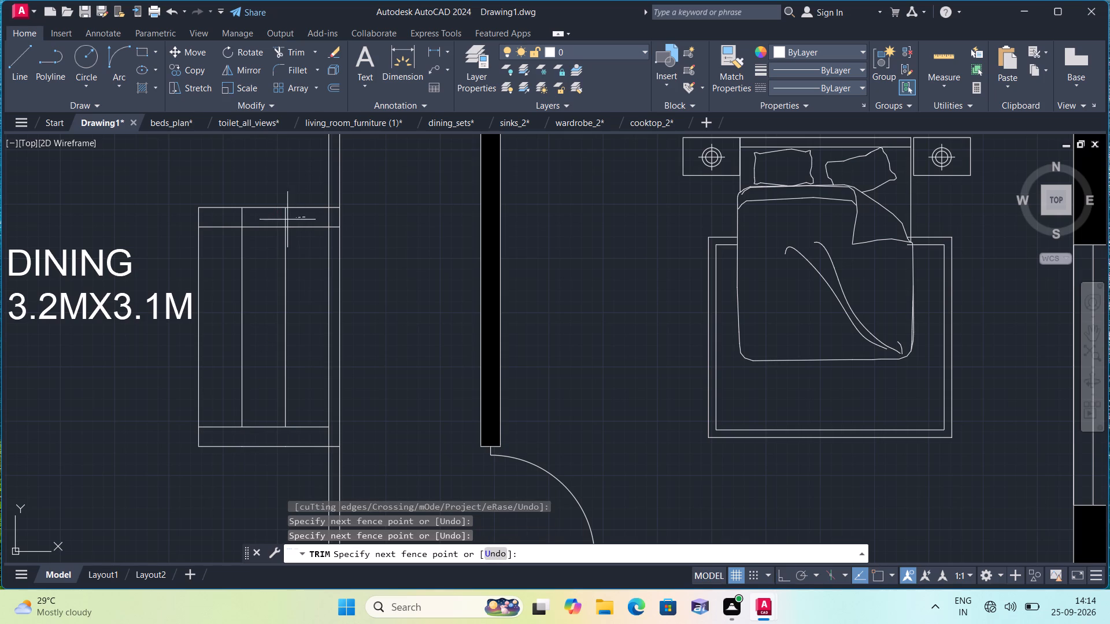
{"action": "left_click", "coordinate": [224, 215]}
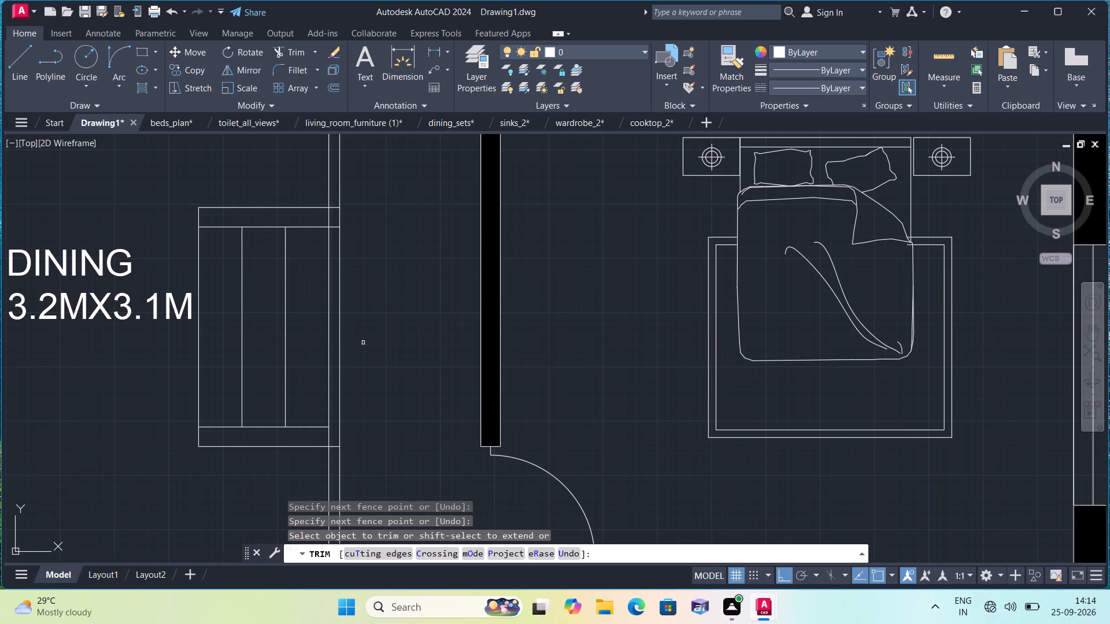
{"action": "key", "text": "Escape"}
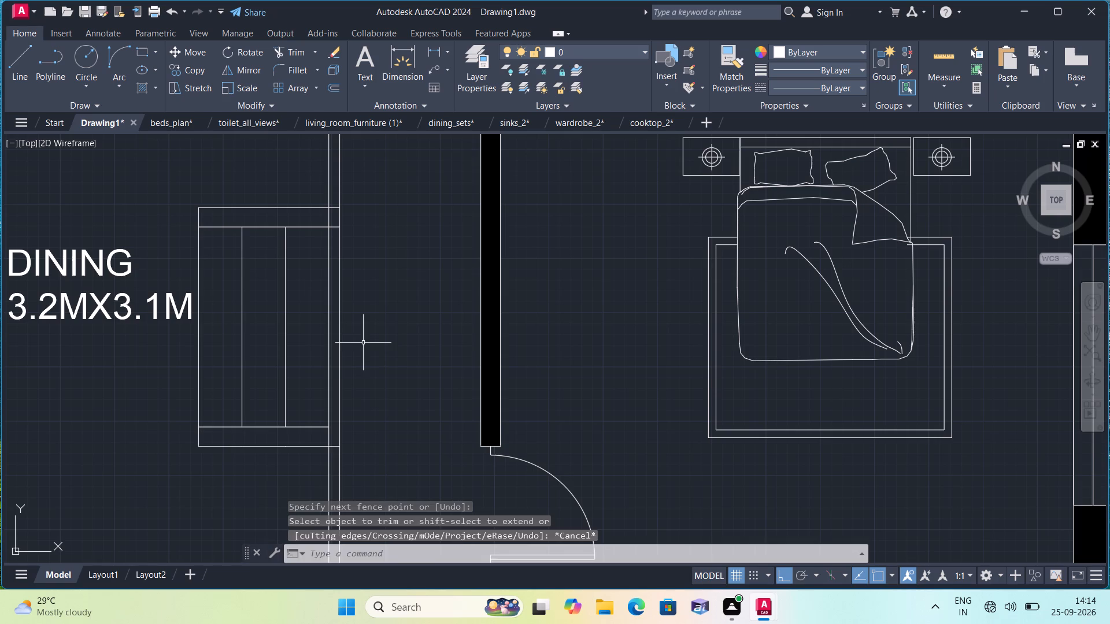
Draw a short horizontal line across the double line, continuing the steps' south offset line to its east side.
{"action": "key", "text": "l"}
{"action": "key", "text": "space"}
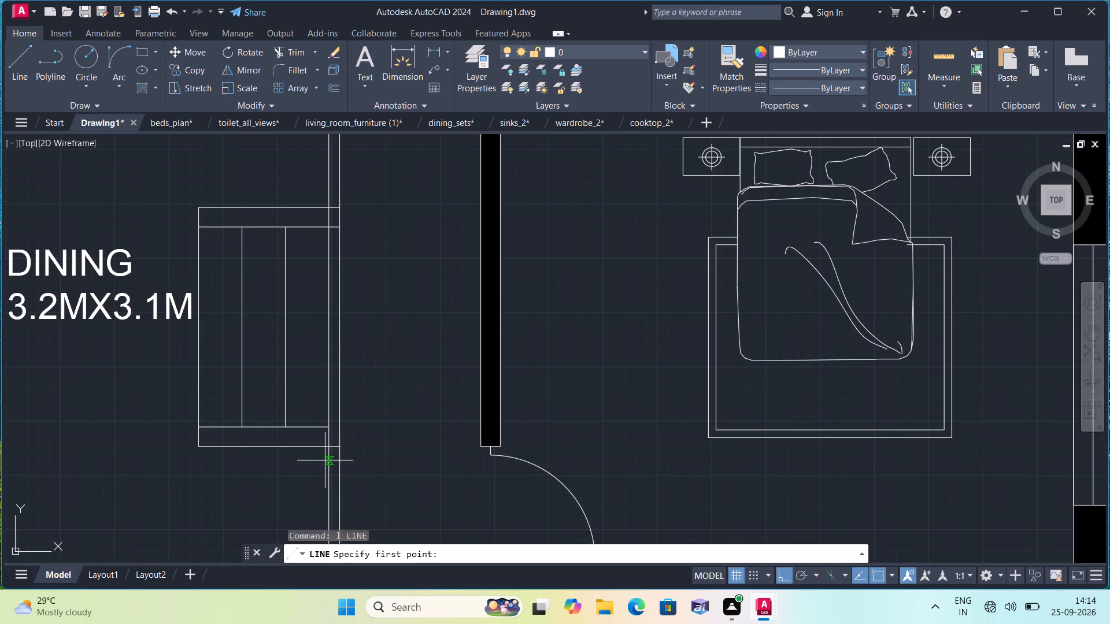
{"action": "left_click", "coordinate": [325, 428]}
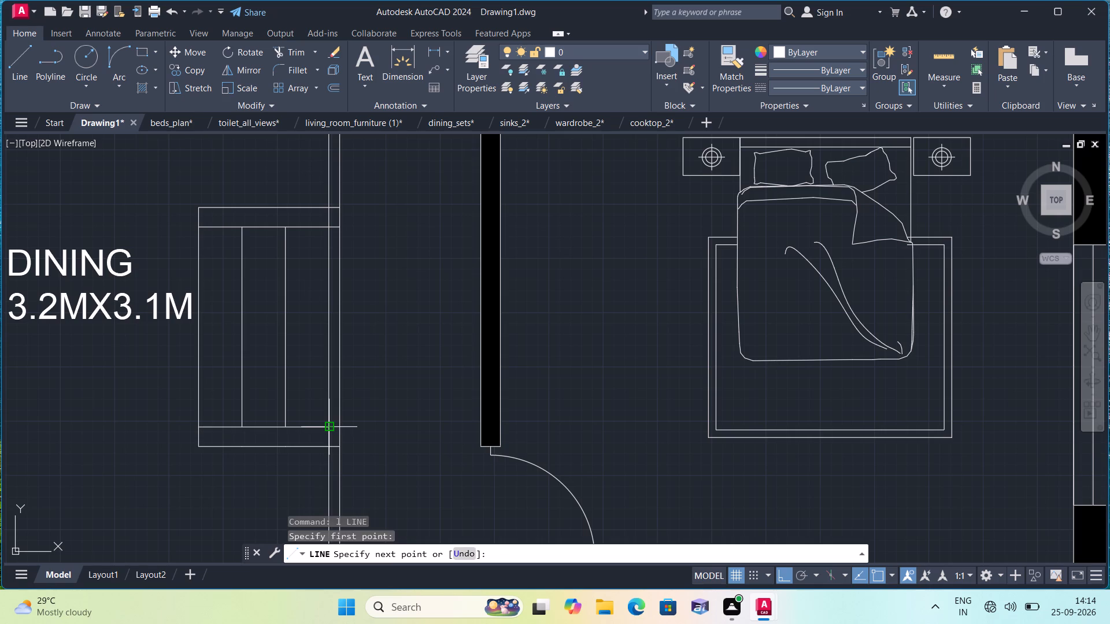
{"action": "left_click", "coordinate": [342, 430]}
{"action": "key", "text": "space"}
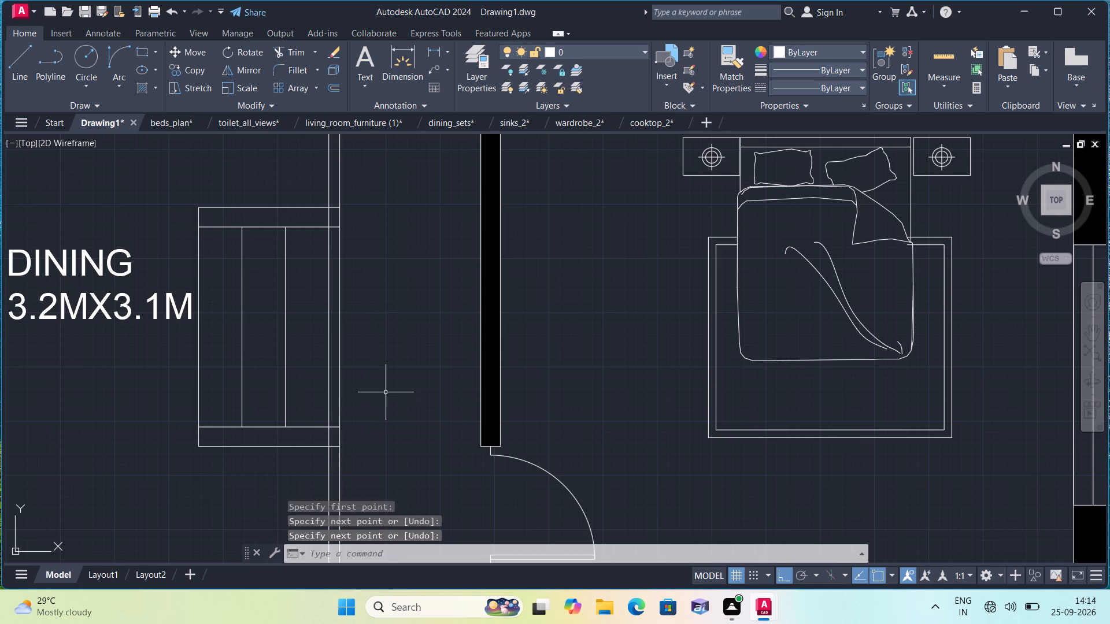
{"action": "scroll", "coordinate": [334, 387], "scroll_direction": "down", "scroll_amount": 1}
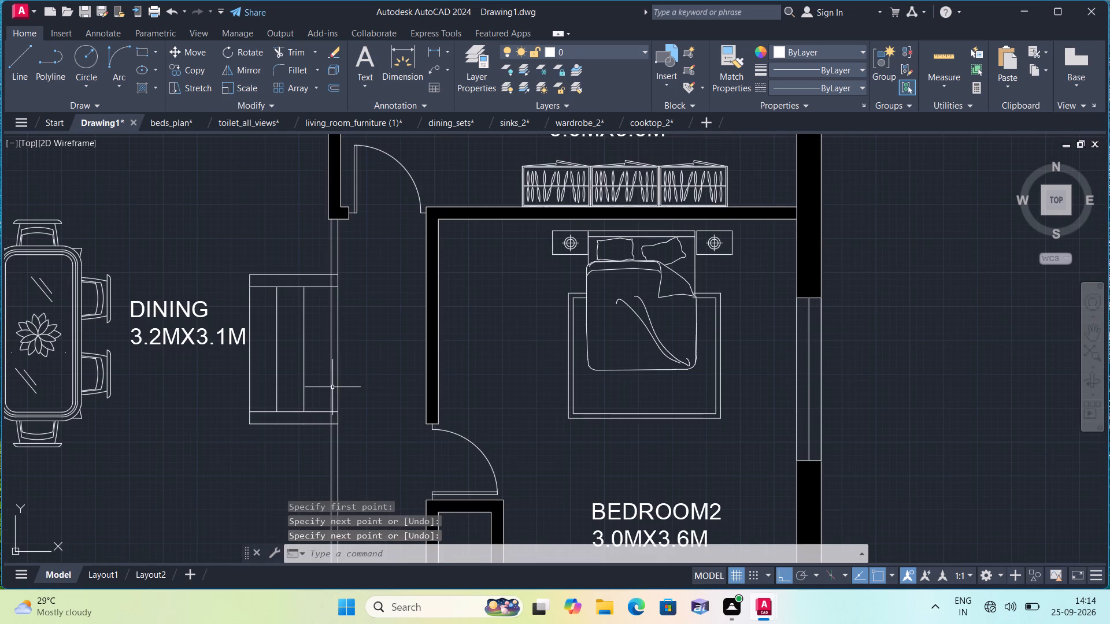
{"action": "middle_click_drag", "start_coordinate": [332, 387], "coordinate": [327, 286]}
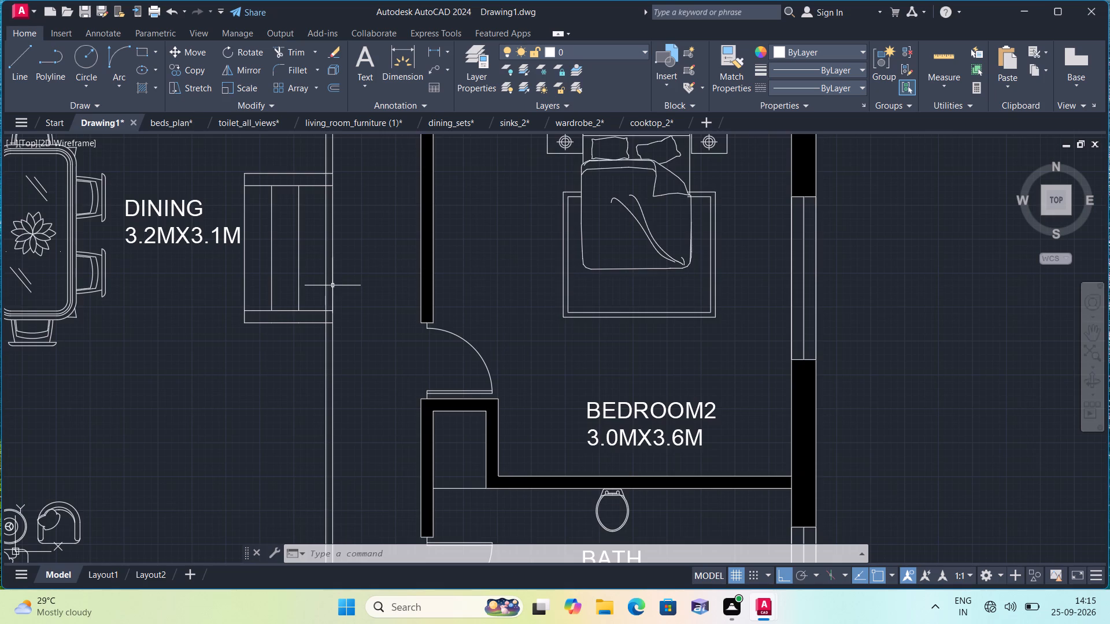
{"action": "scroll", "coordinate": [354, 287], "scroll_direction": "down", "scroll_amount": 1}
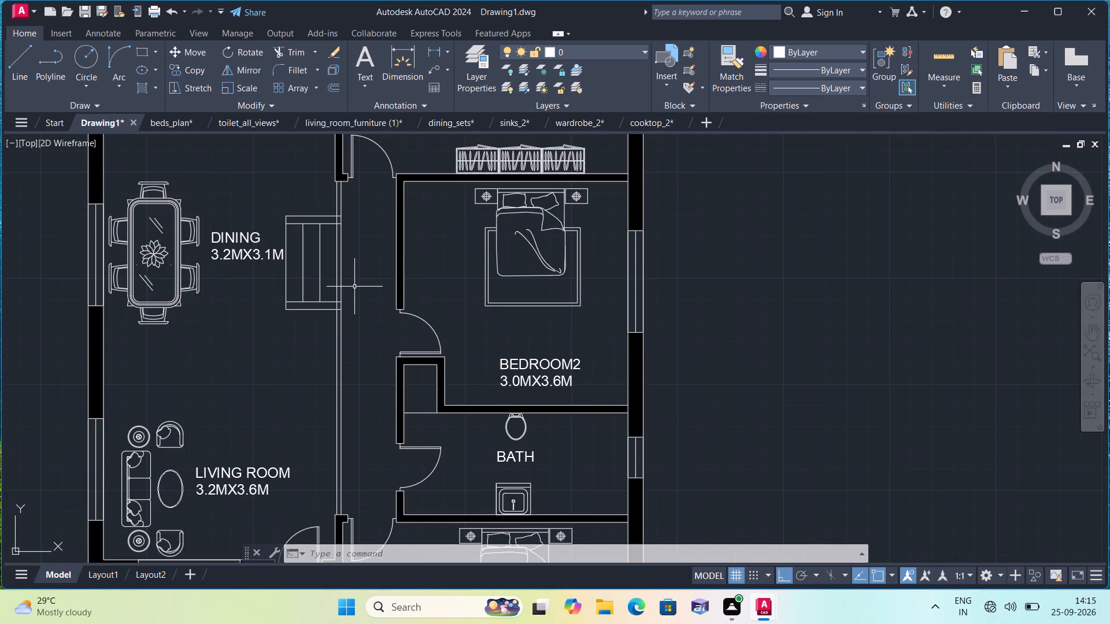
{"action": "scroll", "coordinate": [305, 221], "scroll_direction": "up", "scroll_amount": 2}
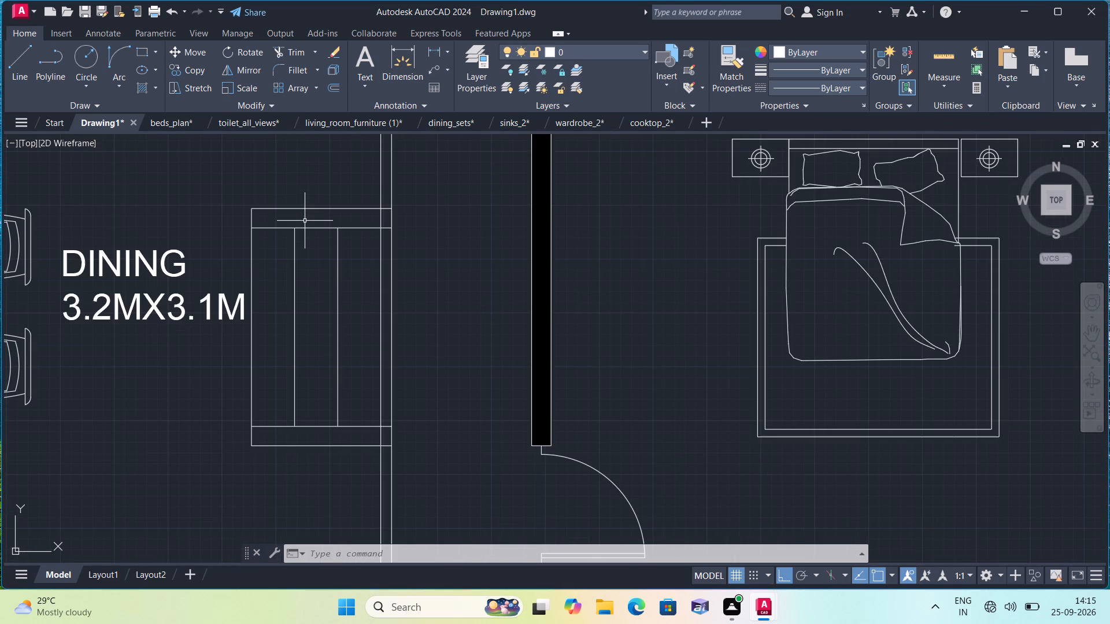
Save the floor plan drawing under the file name plan in the Downloads folder.
{"action": "scroll", "coordinate": [345, 308], "scroll_direction": "down", "scroll_amount": 1}
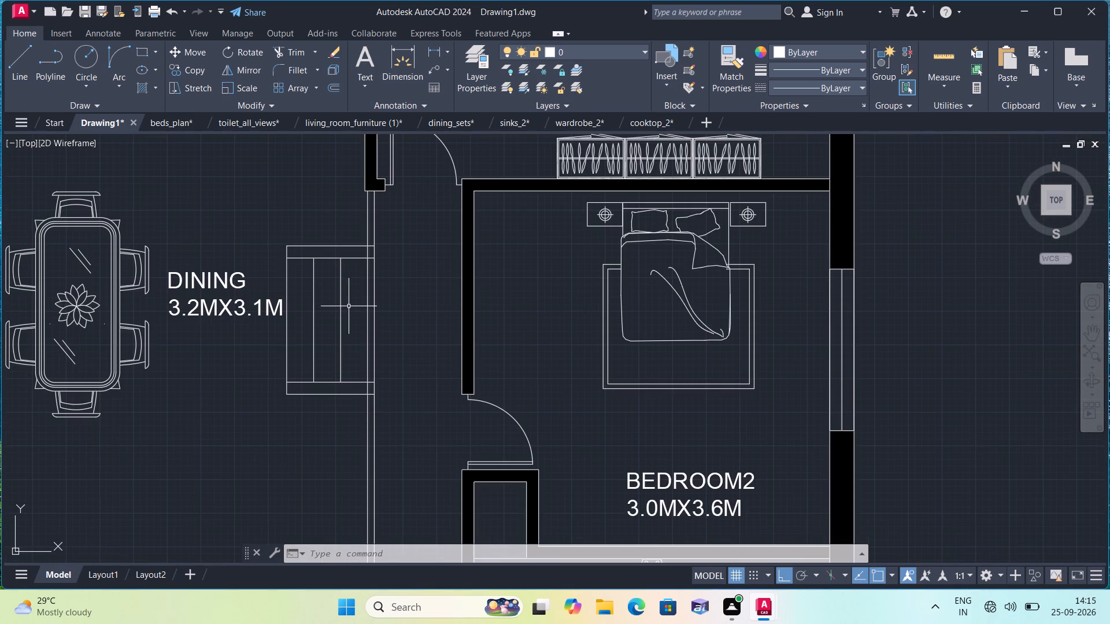
{"action": "scroll", "coordinate": [393, 304], "scroll_direction": "down", "scroll_amount": 2}
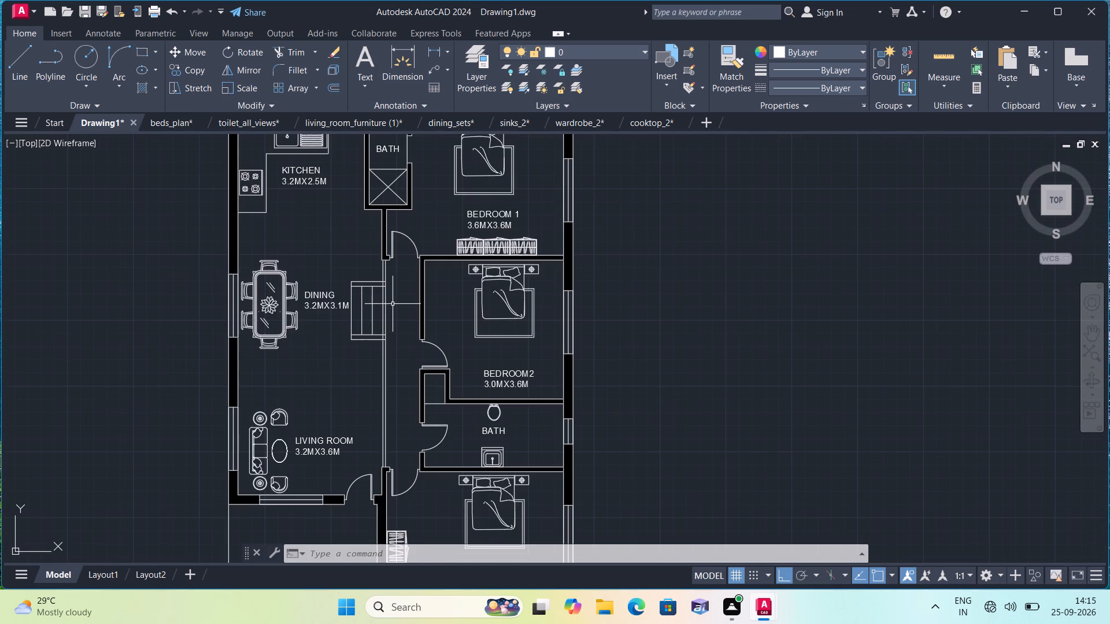
{"action": "scroll", "coordinate": [393, 304], "scroll_direction": "down", "scroll_amount": 1}
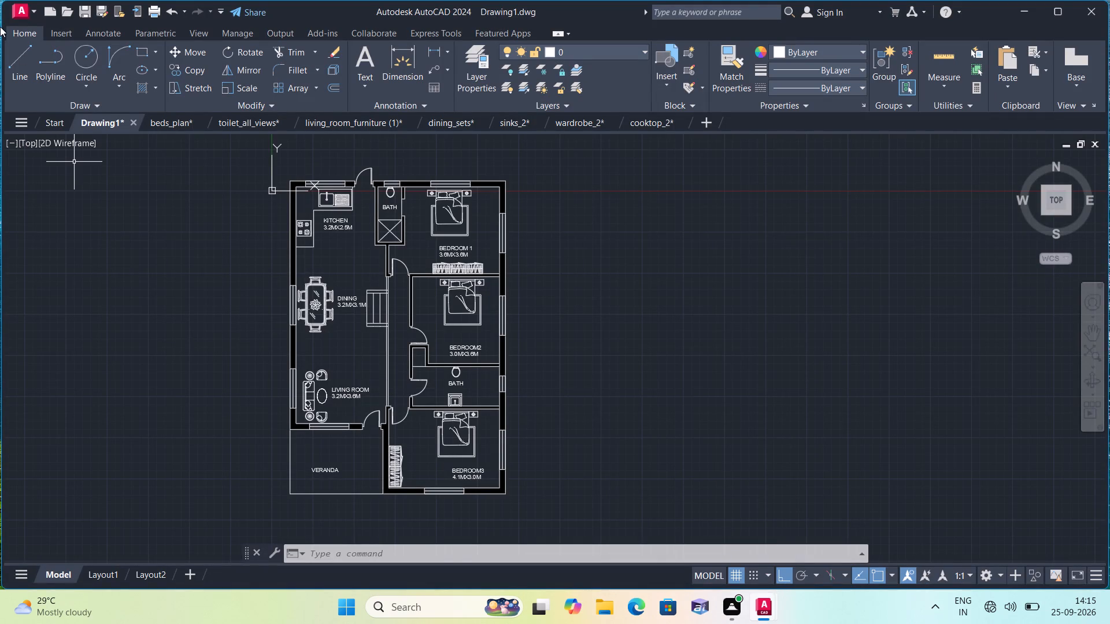
{"action": "left_click", "coordinate": [29, 6]}
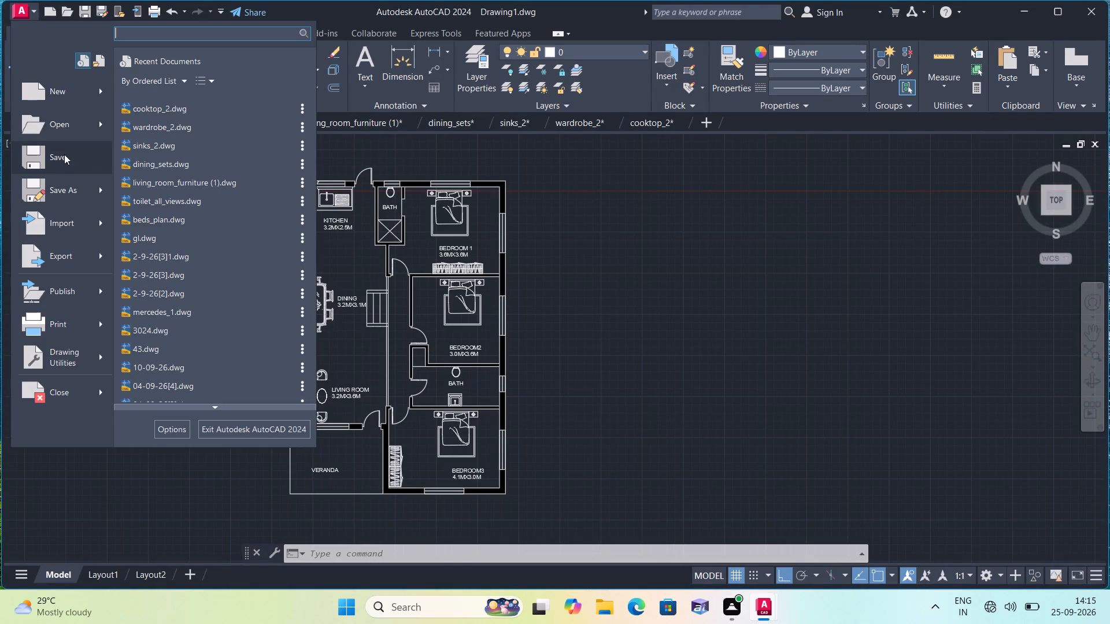
{"action": "left_click", "coordinate": [64, 154]}
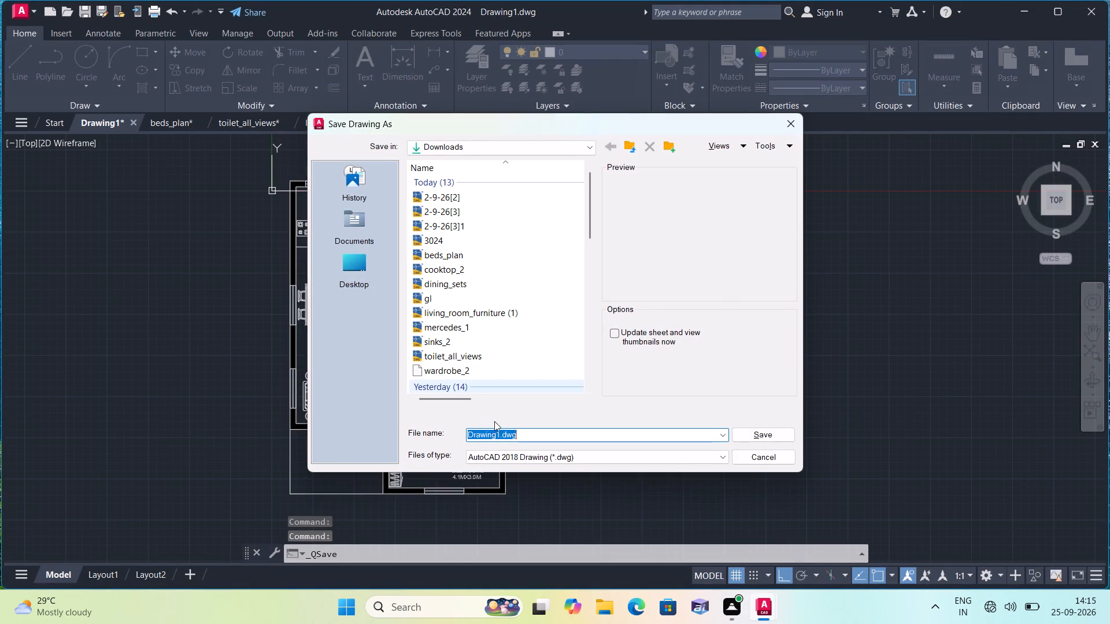
{"action": "left_click", "coordinate": [534, 436]}
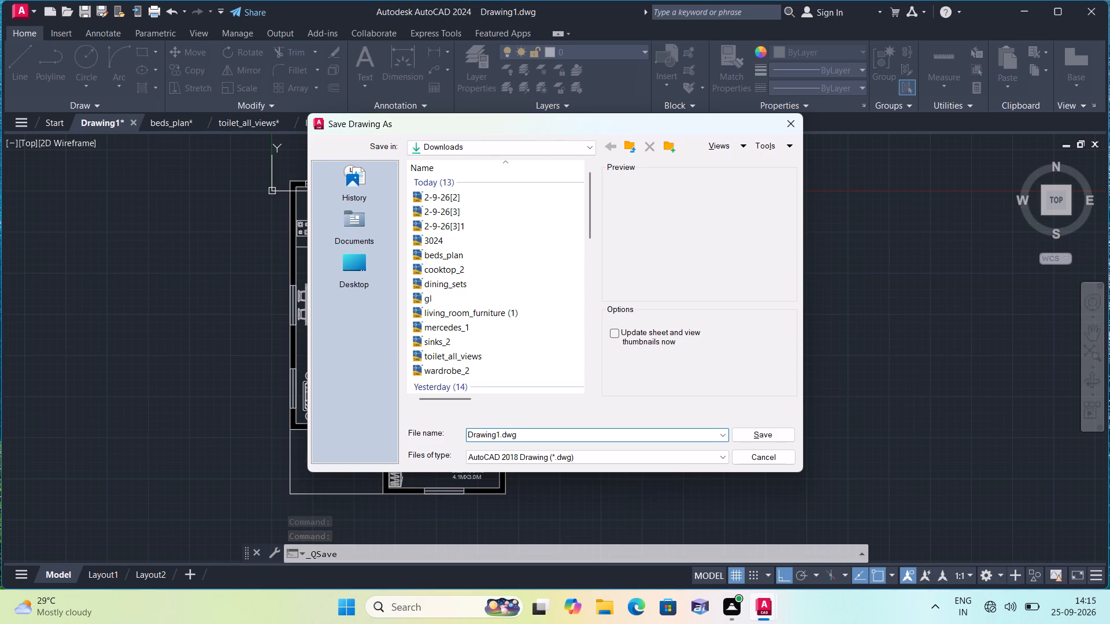
{"action": "key", "text": "BackSpace"}
{"action": "key", "text": "BackSpace"}
{"action": "key", "text": "BackSpace"}
{"action": "key", "text": "BackSpace"}
{"action": "key", "text": "BackSpace"}
{"action": "key", "text": "BackSpace"}
{"action": "key", "text": "BackSpace"}
{"action": "key", "text": "BackSpace"}
{"action": "key", "text": "BackSpace"}
{"action": "key", "text": "BackSpace"}
{"action": "key", "text": "BackSpace"}
{"action": "key", "text": "BackSpace"}
{"action": "key", "text": "BackSpace"}
{"action": "key", "text": "BackSpace"}
{"action": "key", "text": "BackSpace"}
{"action": "key", "text": "BackSpace"}
{"action": "key", "text": "BackSpace"}
{"action": "key", "text": "BackSpace"}
{"action": "type", "text": "plan"}
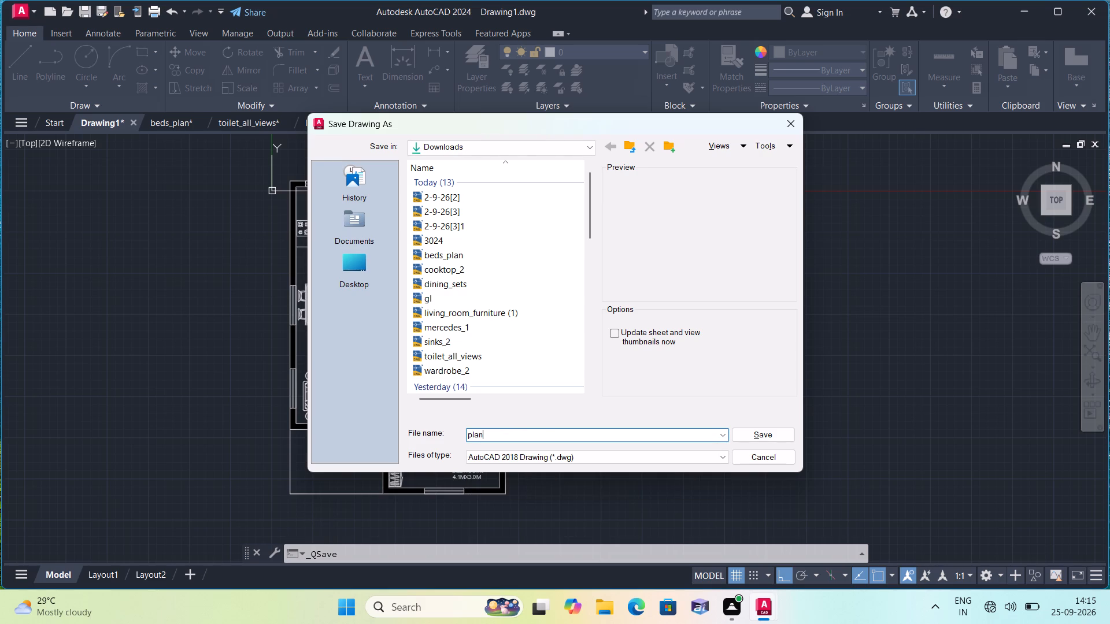
{"action": "left_click", "coordinate": [768, 436]}
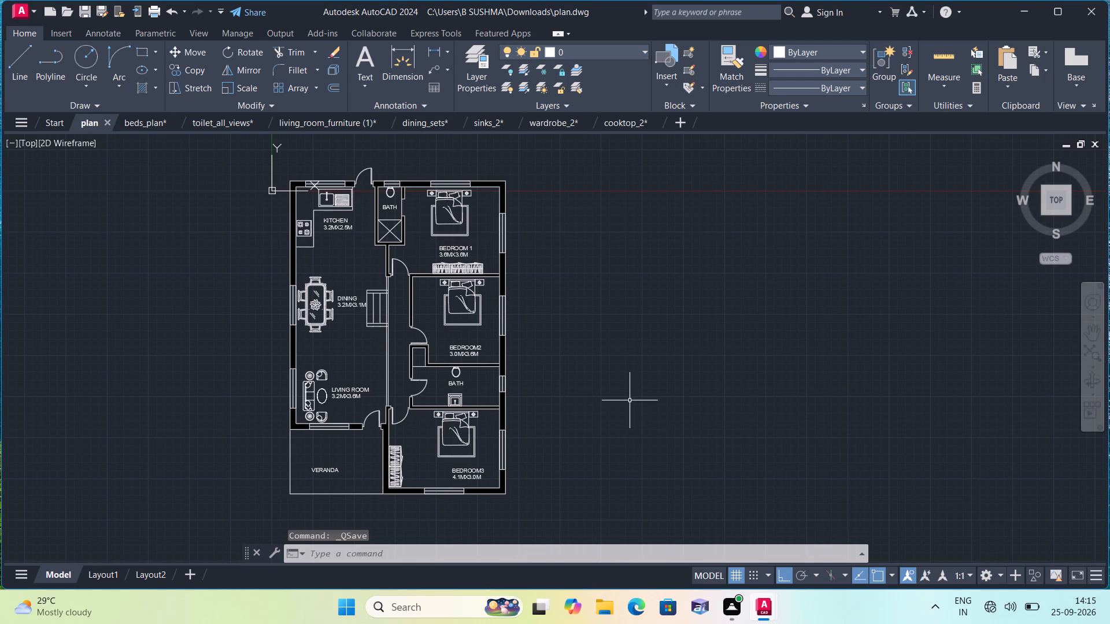
Start a single-sheet plot with the DWG To PDF.pc3 plotter and ISO A4 (297.00 x 210.00 MM) paper.
{"action": "type", "text": "plo"}
{"action": "key", "text": "space"}
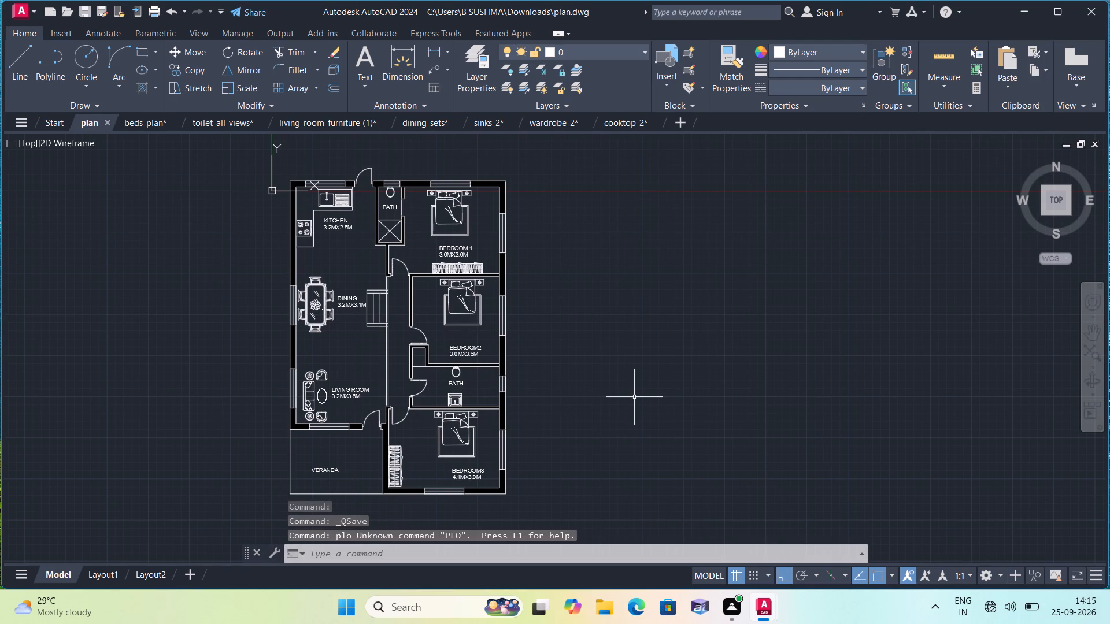
{"action": "key", "text": "BackSpace"}
{"action": "type", "text": "plot"}
{"action": "key", "text": "space"}
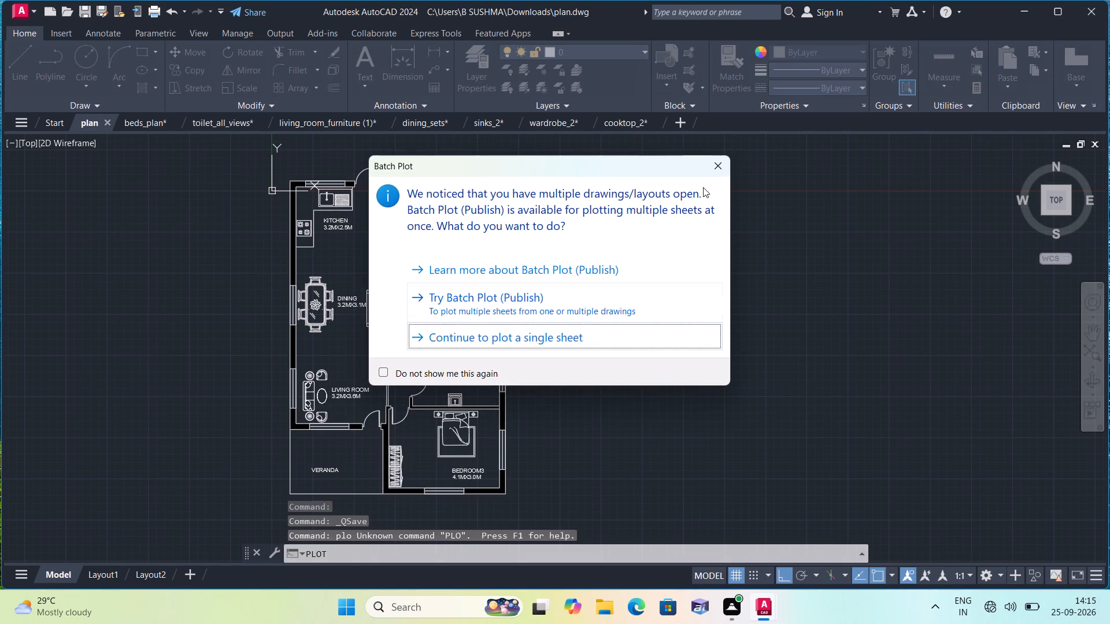
{"action": "left_click", "coordinate": [717, 170]}
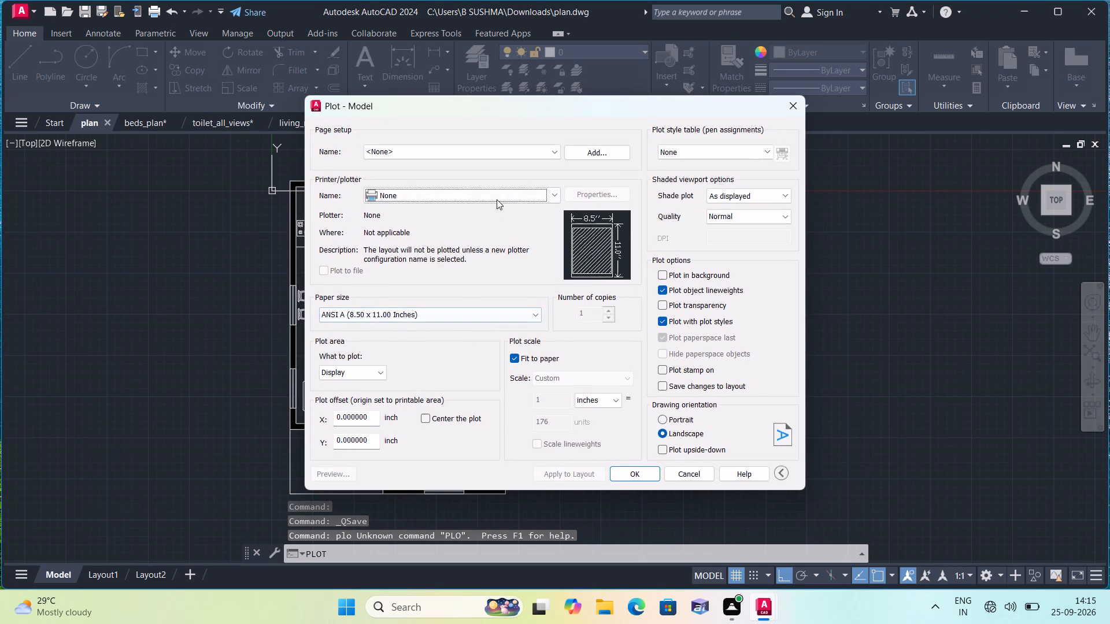
{"action": "left_click", "coordinate": [497, 198]}
{"action": "left_click", "coordinate": [452, 334]}
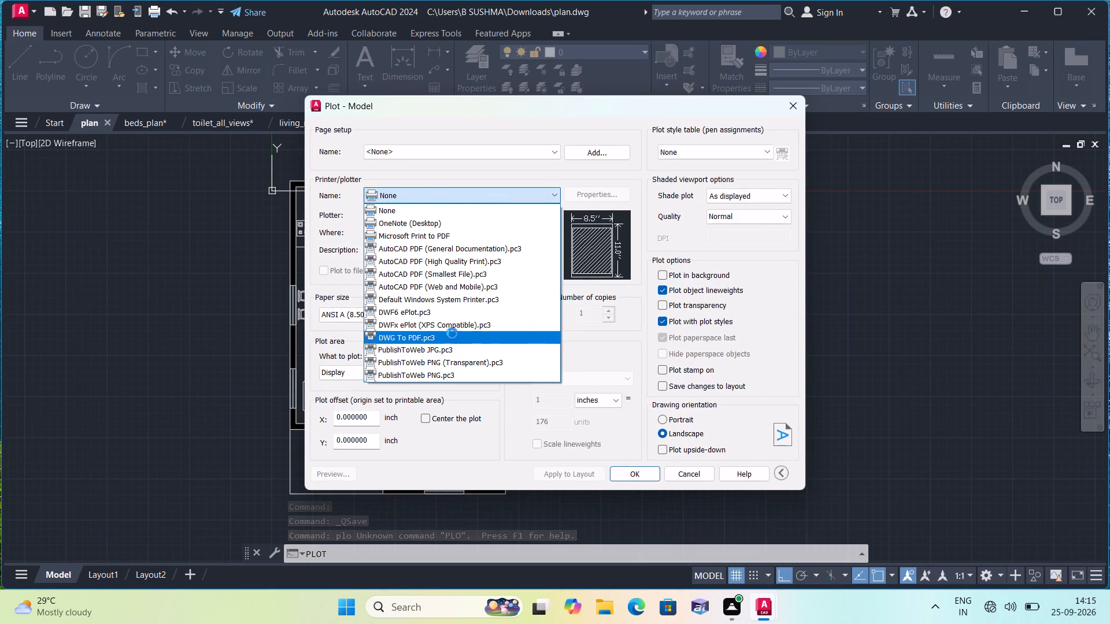
{"action": "left_click", "coordinate": [443, 314]}
{"action": "scroll", "coordinate": [384, 500], "scroll_direction": "down", "scroll_amount": 5}
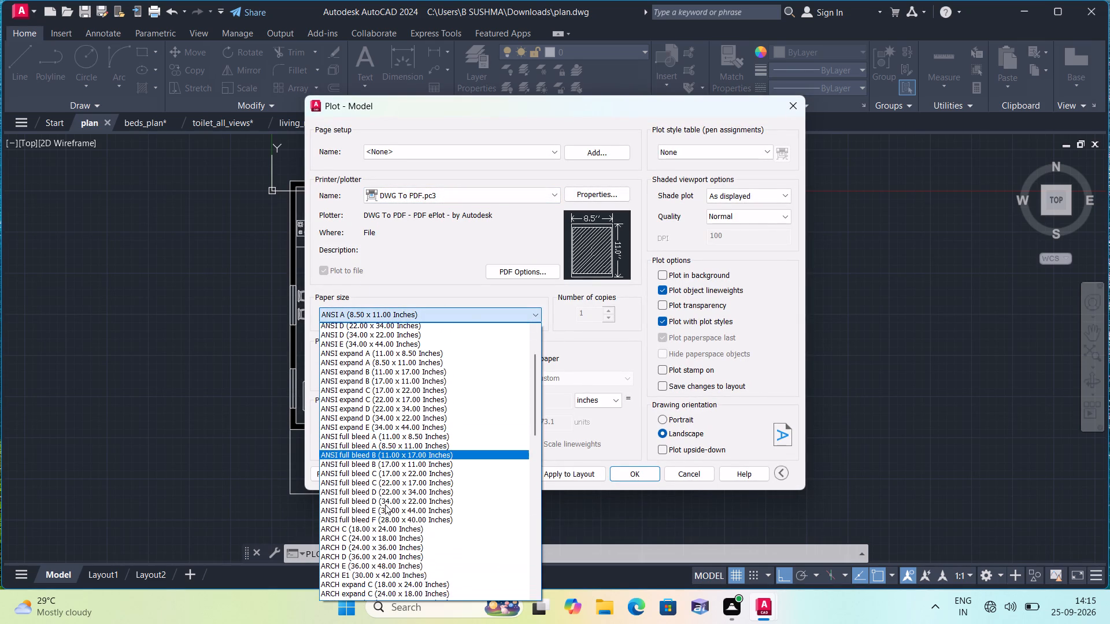
{"action": "scroll", "coordinate": [384, 504], "scroll_direction": "down", "scroll_amount": 7}
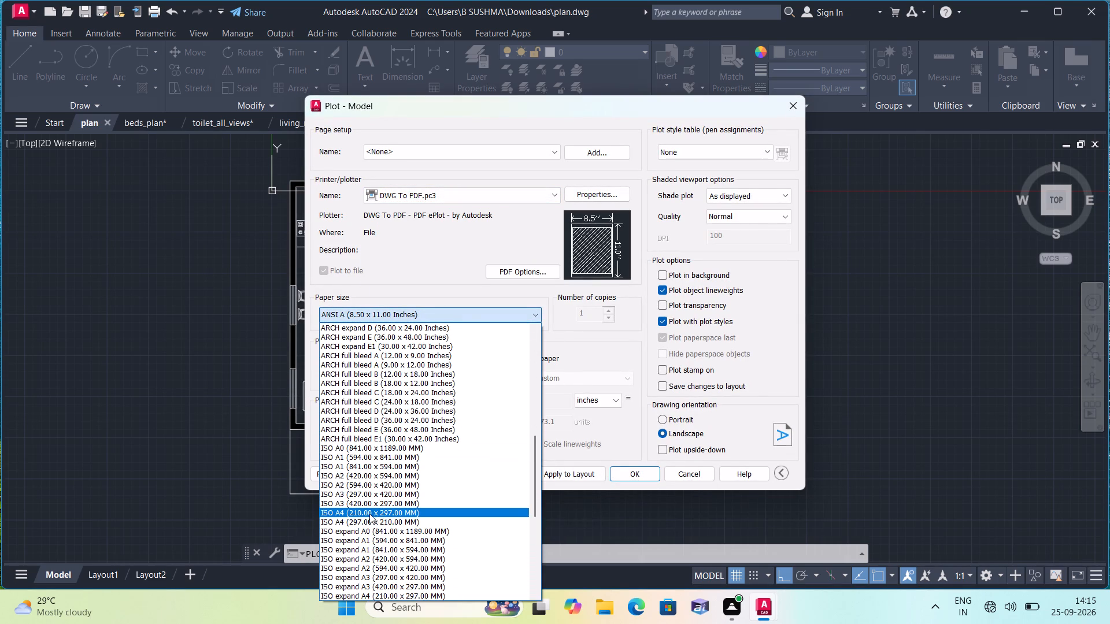
{"action": "left_click", "coordinate": [368, 518]}
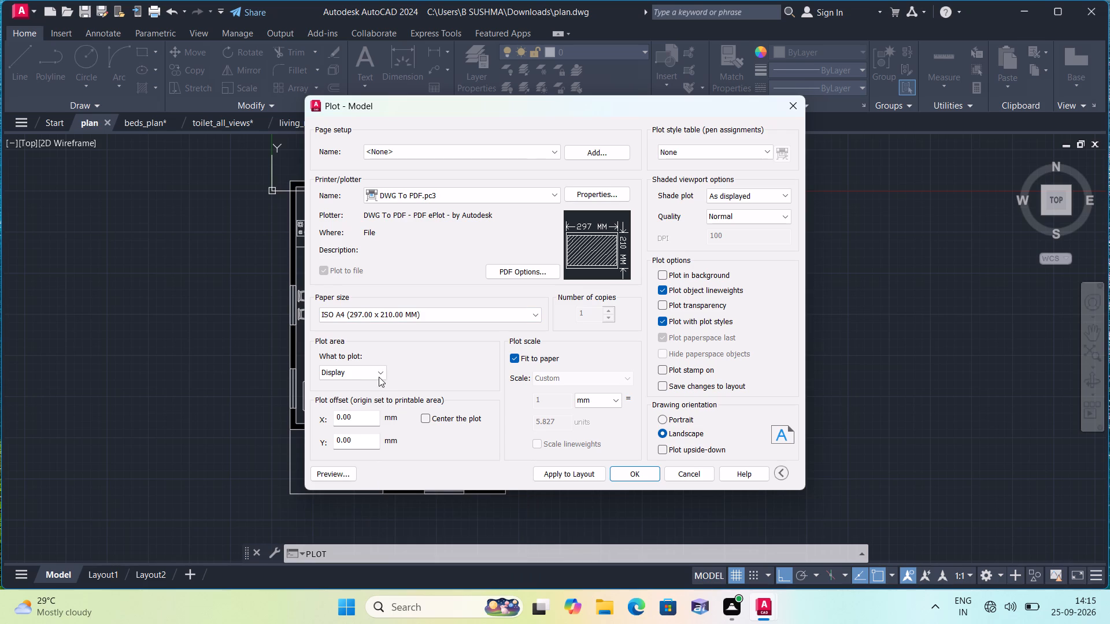
Define the plot area as a window around the whole house plan and center the plot on the sheet.
{"action": "left_click", "coordinate": [379, 372]}
{"action": "left_click", "coordinate": [362, 410]}
{"action": "scroll", "coordinate": [346, 358], "scroll_direction": "down", "scroll_amount": 2}
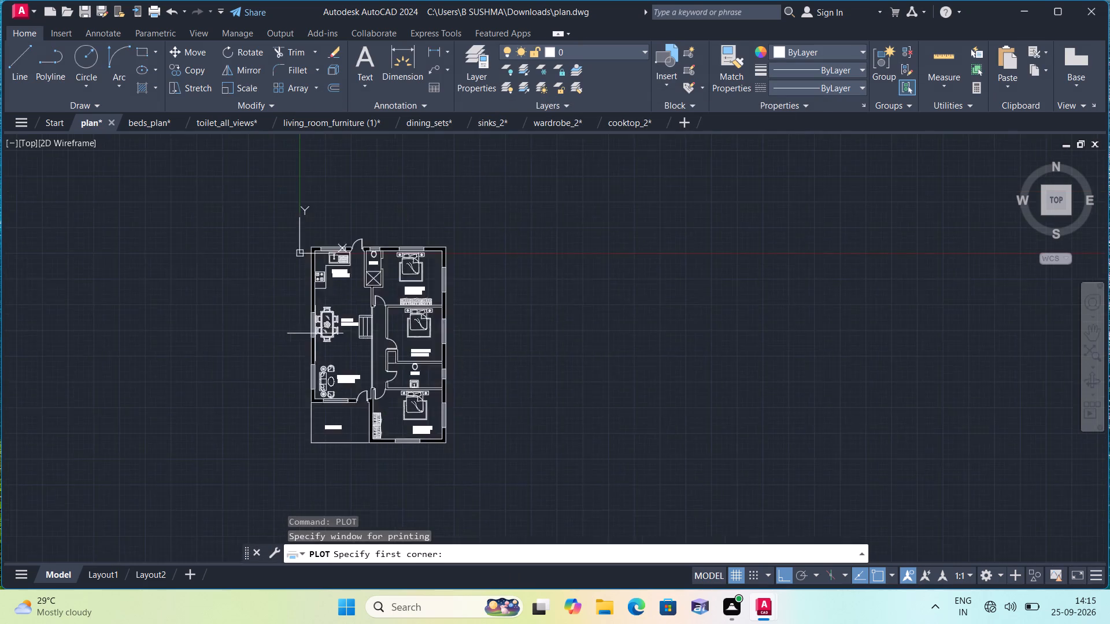
{"action": "left_click", "coordinate": [270, 206]}
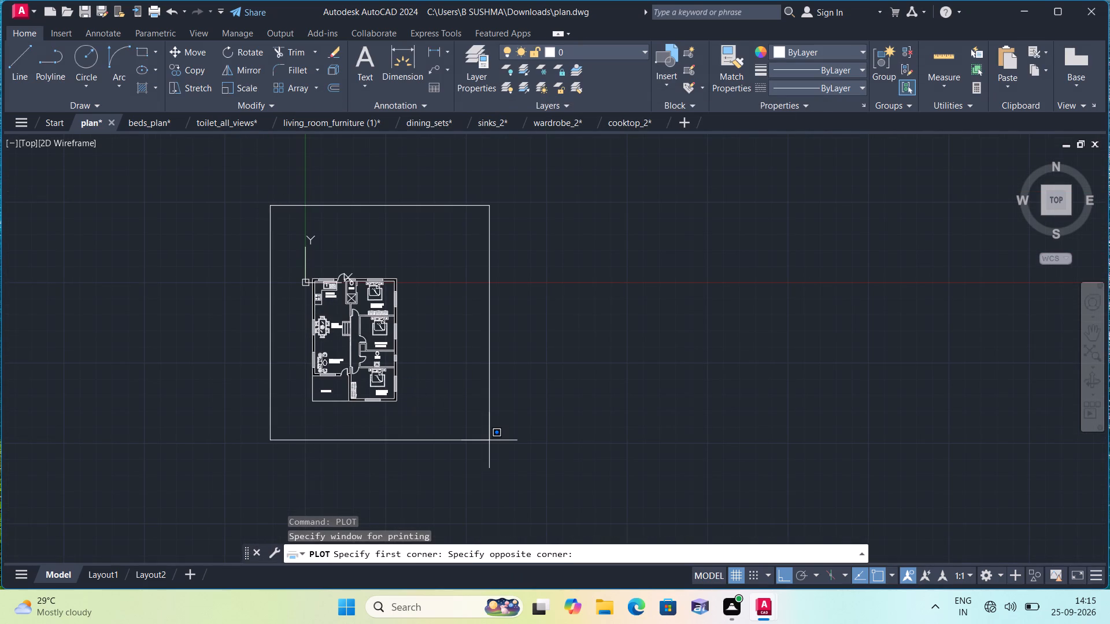
{"action": "left_click", "coordinate": [489, 440]}
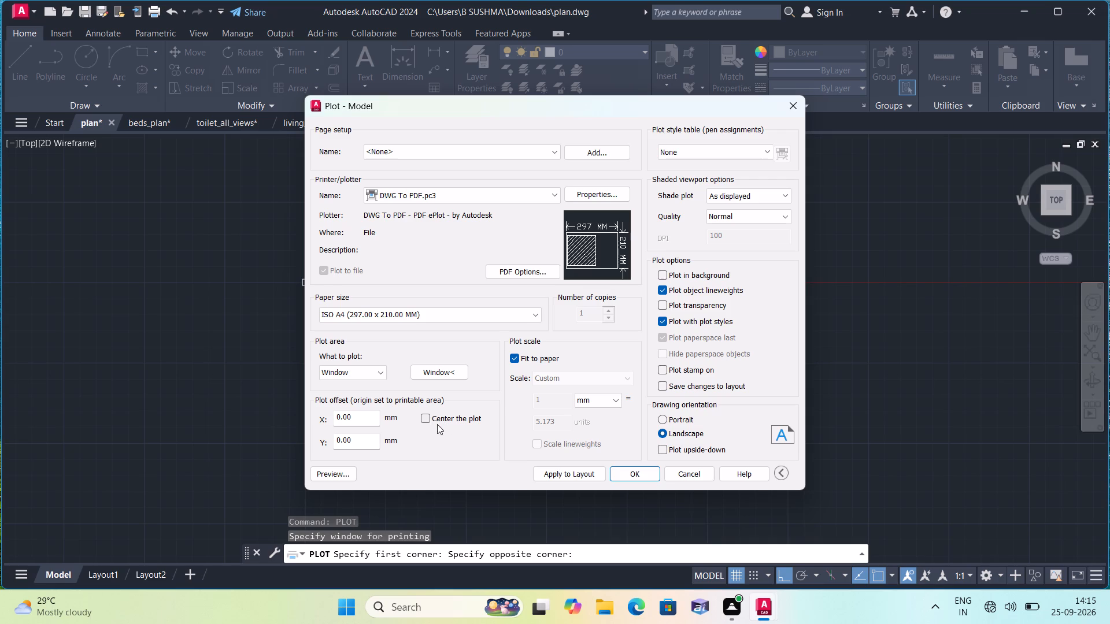
{"action": "left_click", "coordinate": [429, 418]}
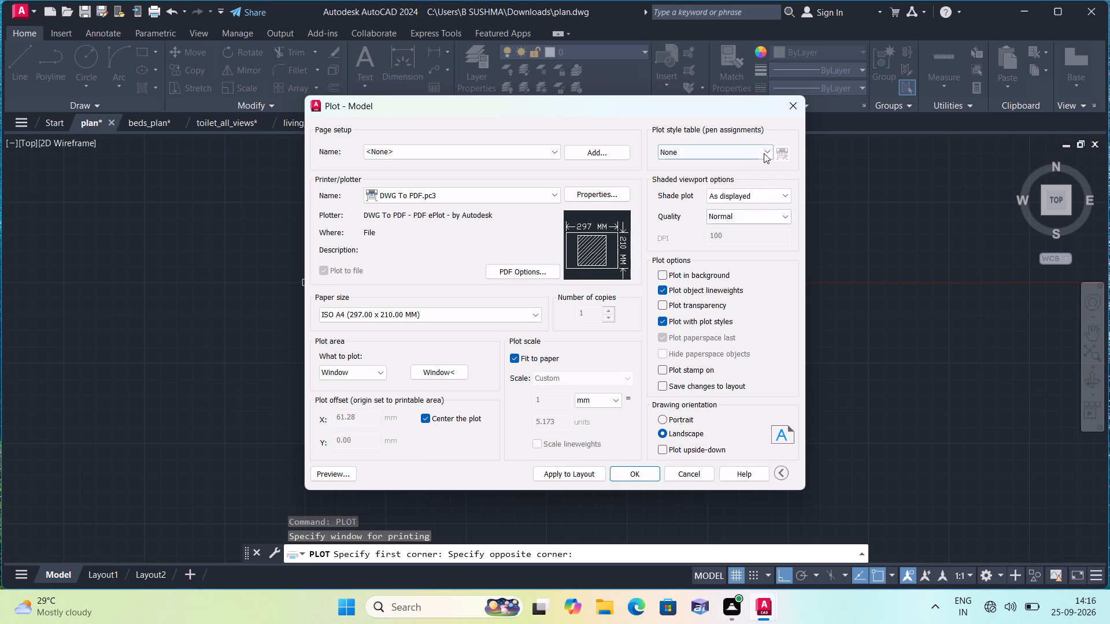
Assign the acad.ctb plot style table to all layouts.
{"action": "left_click", "coordinate": [757, 148]}
{"action": "left_click", "coordinate": [689, 174]}
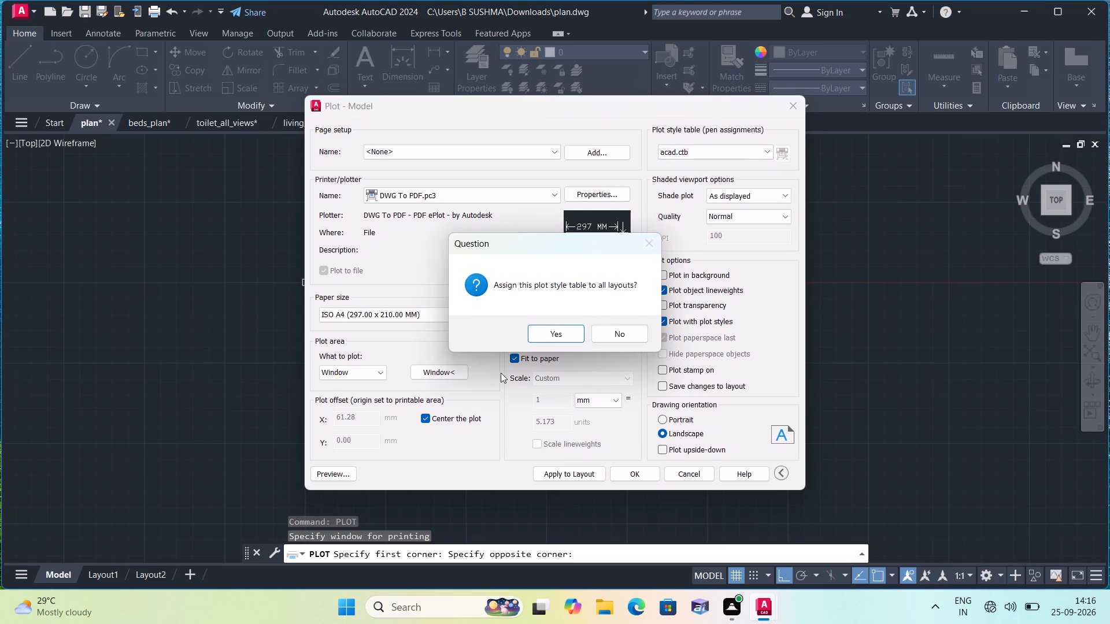
{"action": "left_click", "coordinate": [556, 335]}
Preview the plot and examine the walls, furniture, steps and room labels across the sheet.
{"action": "left_click", "coordinate": [342, 475]}
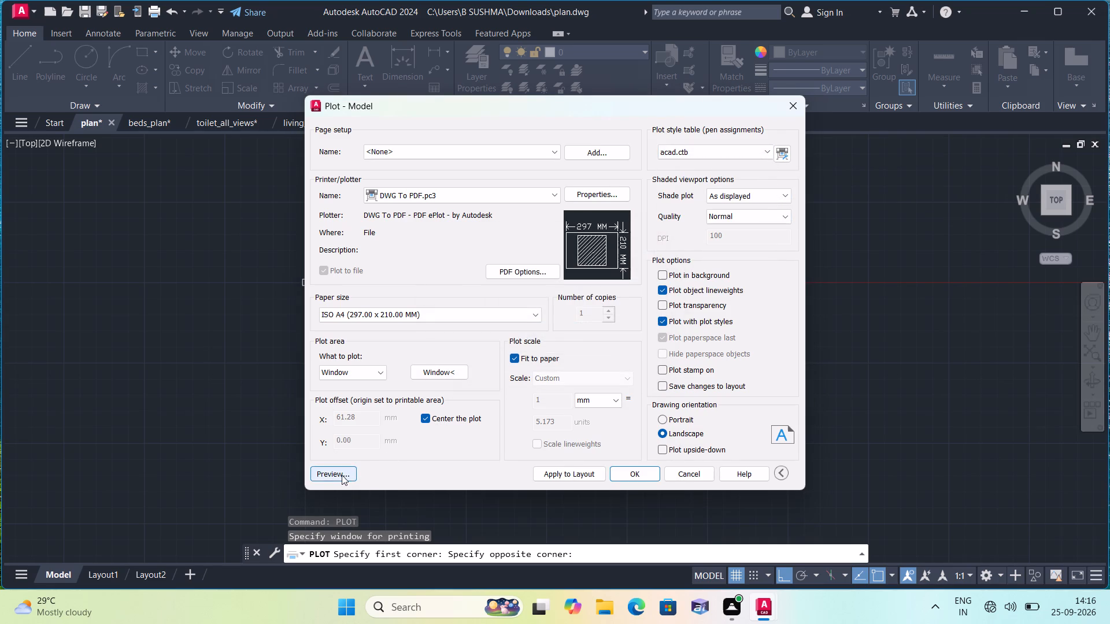
{"action": "scroll", "coordinate": [406, 370], "scroll_direction": "up", "scroll_amount": 2}
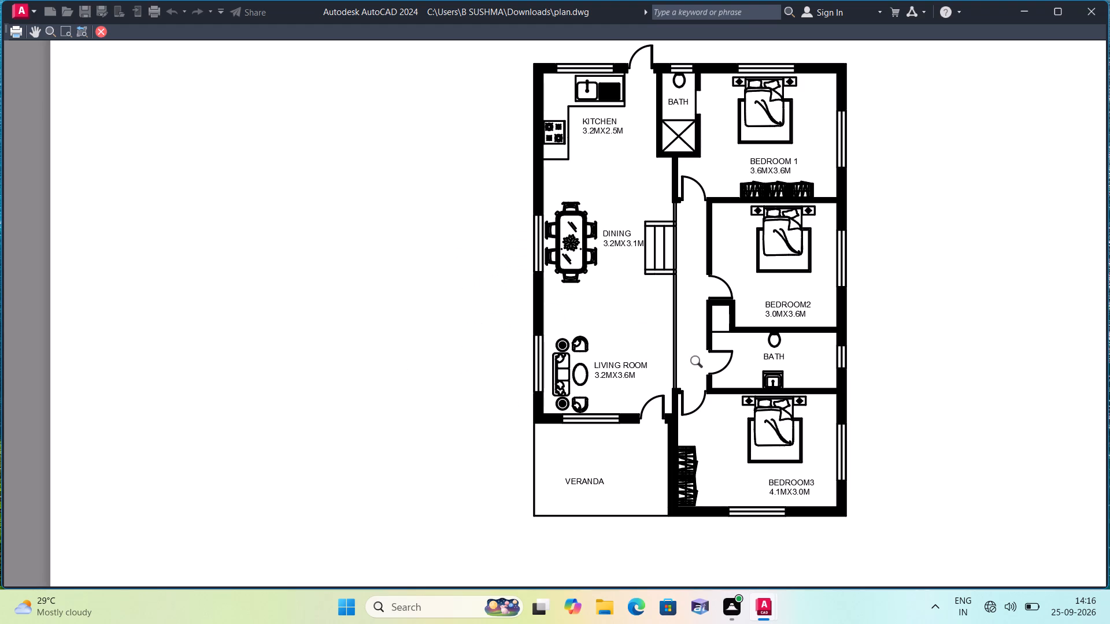
{"action": "middle_click_drag", "start_coordinate": [700, 363], "coordinate": [580, 484]}
{"action": "scroll", "coordinate": [723, 309], "scroll_direction": "up", "scroll_amount": 1}
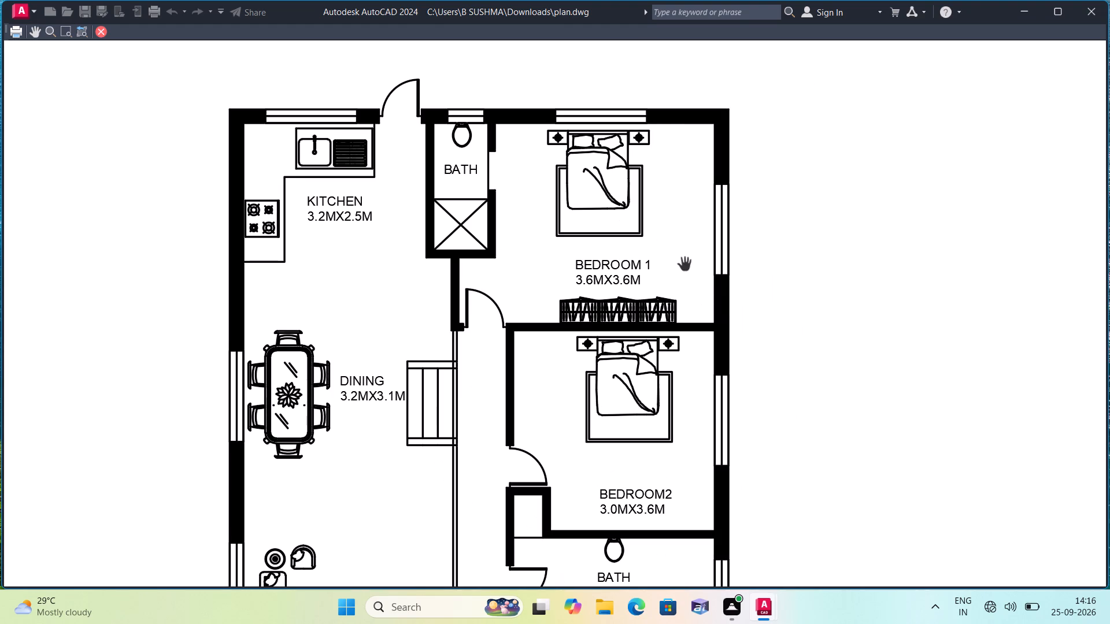
{"action": "middle_click_drag", "start_coordinate": [666, 312], "coordinate": [662, 310]}
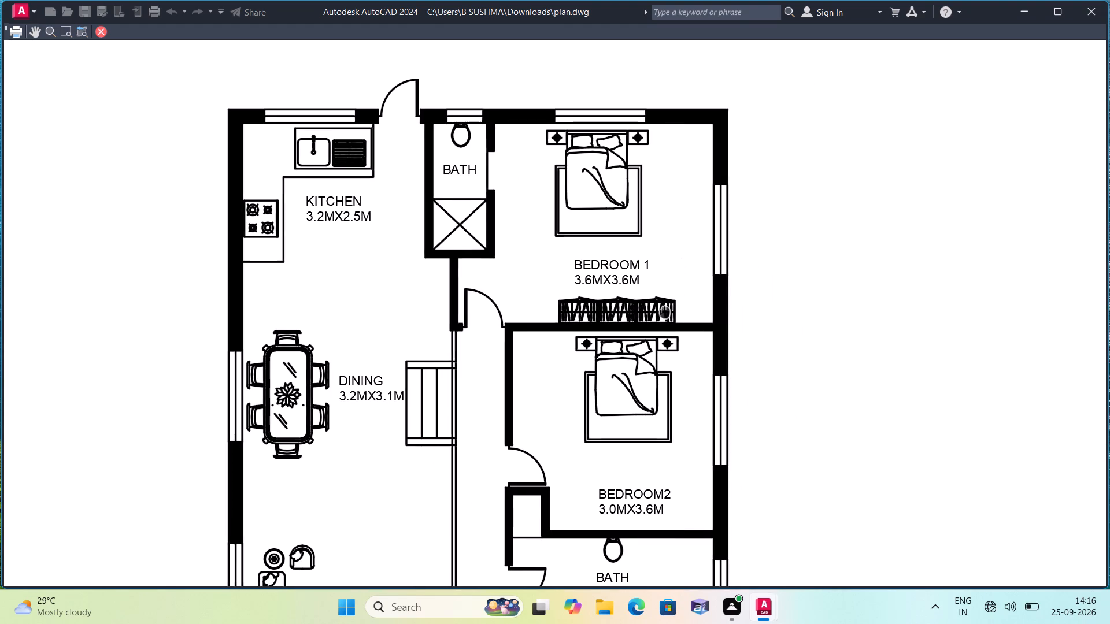
{"action": "middle_click_drag", "start_coordinate": [662, 310], "coordinate": [687, 220]}
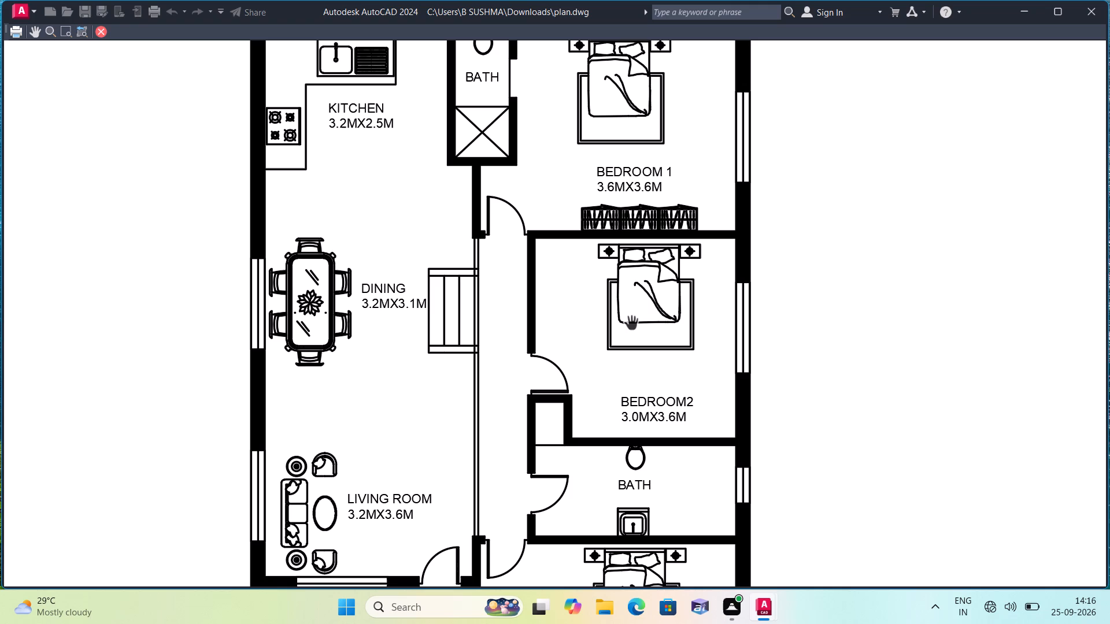
{"action": "middle_click_drag", "start_coordinate": [628, 314], "coordinate": [660, 242]}
{"action": "scroll", "coordinate": [647, 260], "scroll_direction": "down", "scroll_amount": 1}
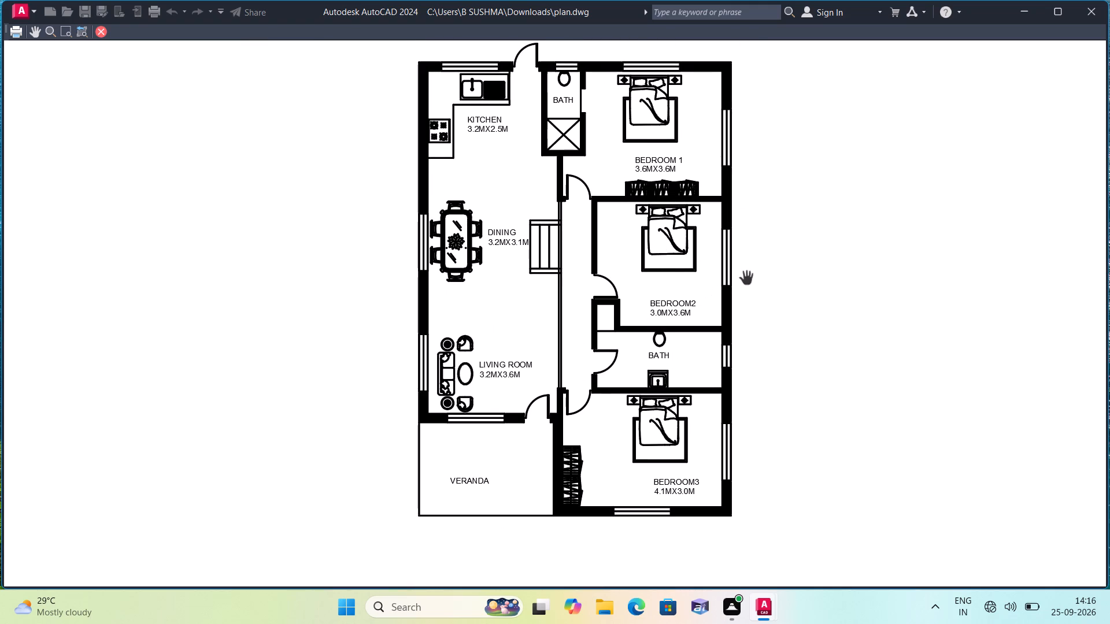
{"action": "right_click", "coordinate": [789, 276]}
{"action": "left_click", "coordinate": [823, 284]}
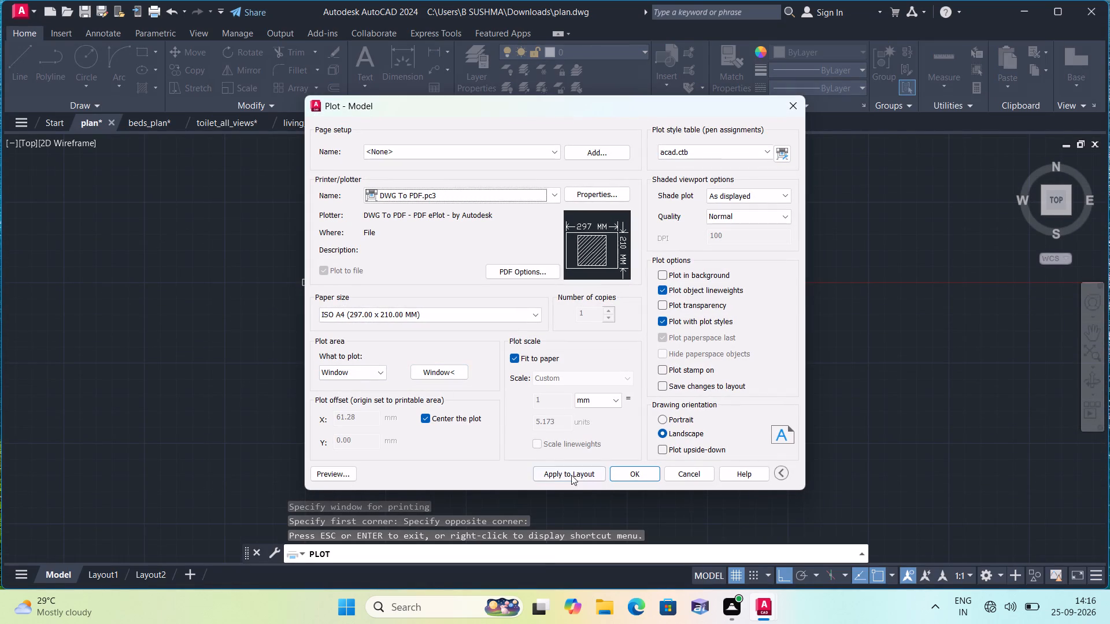
Apply the plot settings to the layout and plot the sheet to plan-Model.pdf in the Documents folder.
{"action": "left_click", "coordinate": [572, 473]}
{"action": "left_click", "coordinate": [634, 474]}
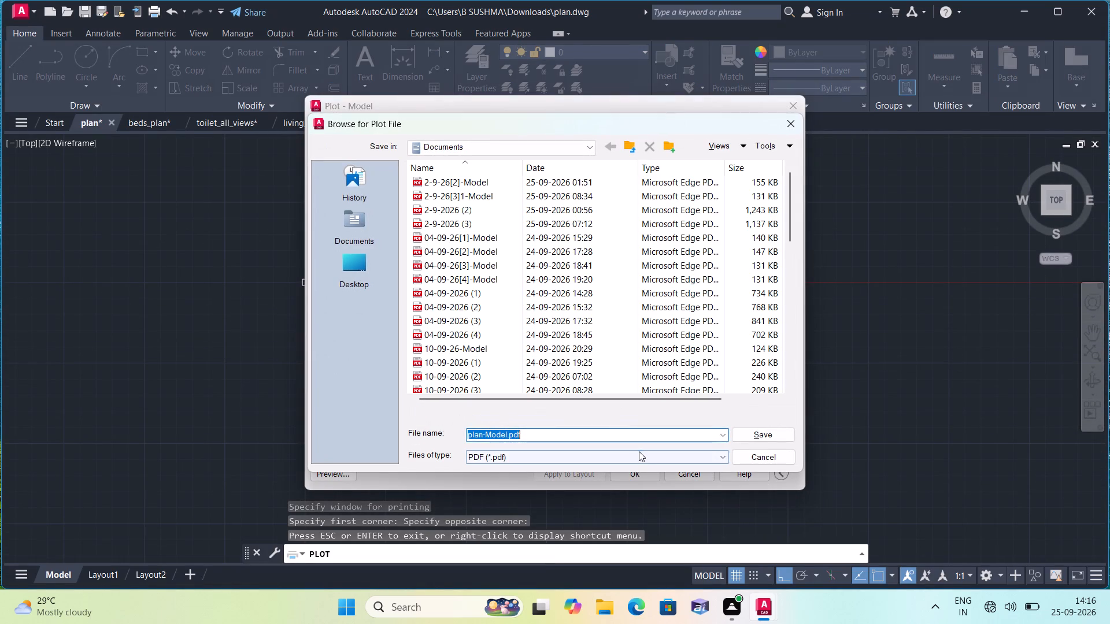
{"action": "left_click", "coordinate": [763, 435]}
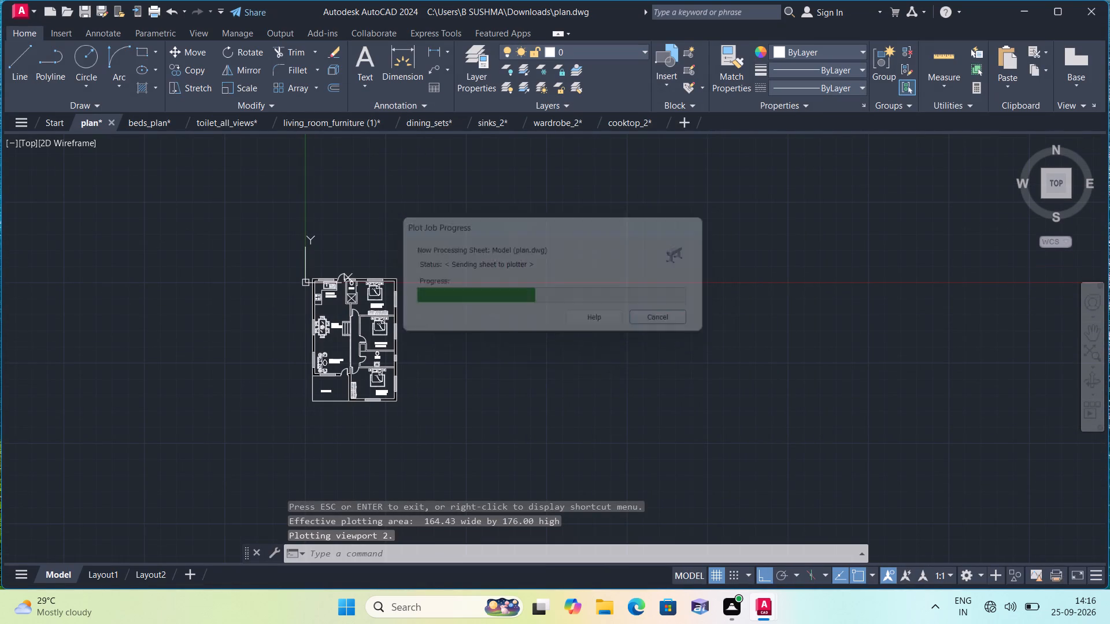
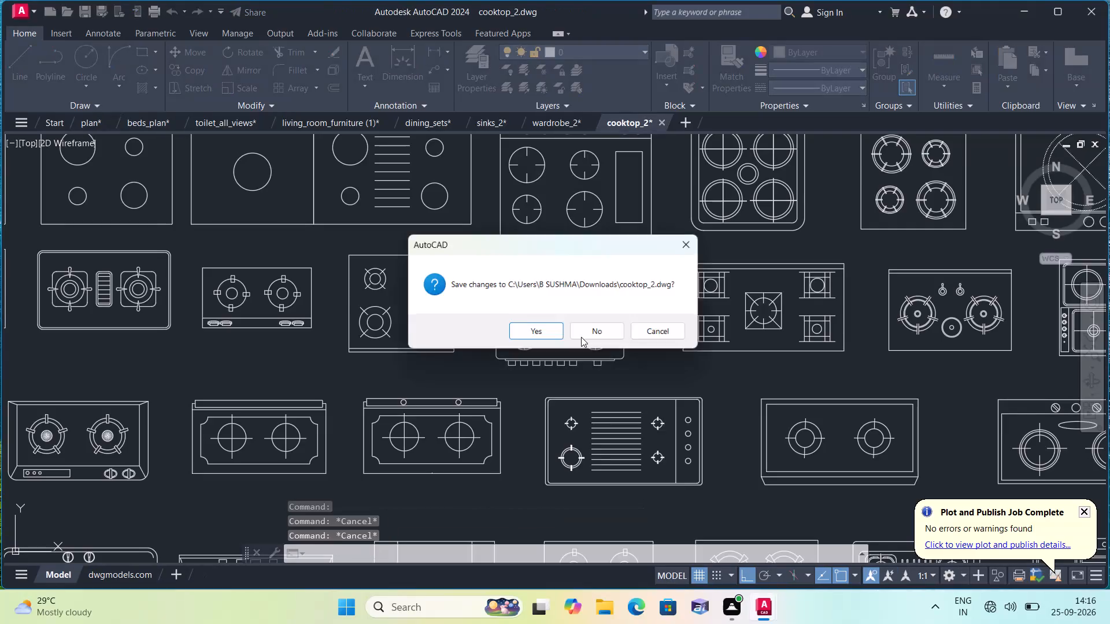
Close the cooktop_2, wardrobe_2 and sinks_2 drawings, saving the changes to each.
{"action": "left_click", "coordinate": [545, 332]}
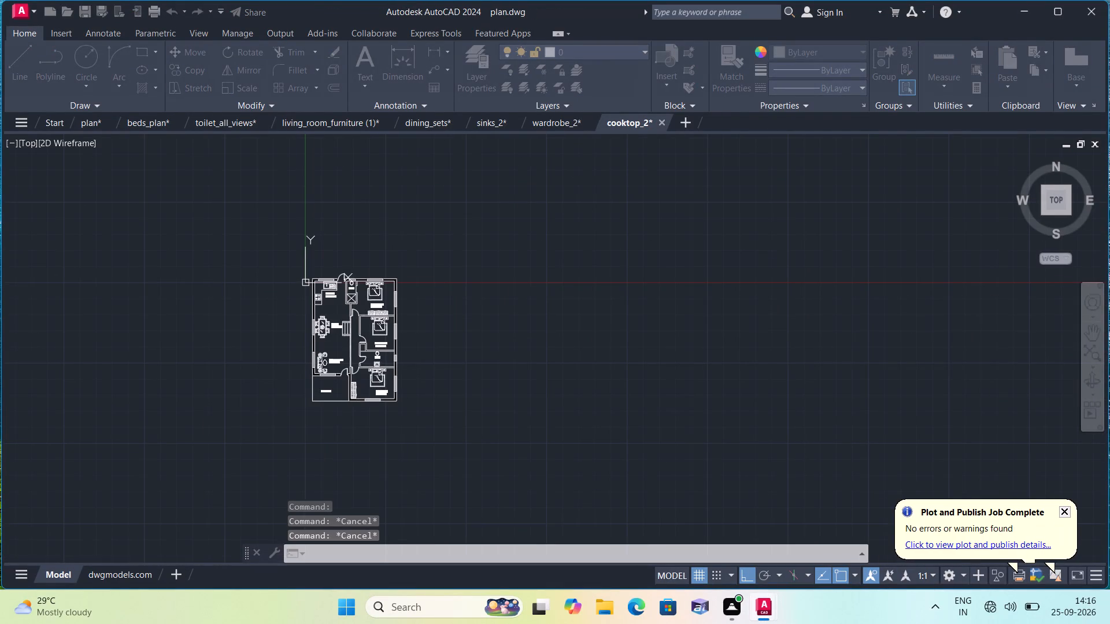
{"action": "left_click", "coordinate": [590, 119]}
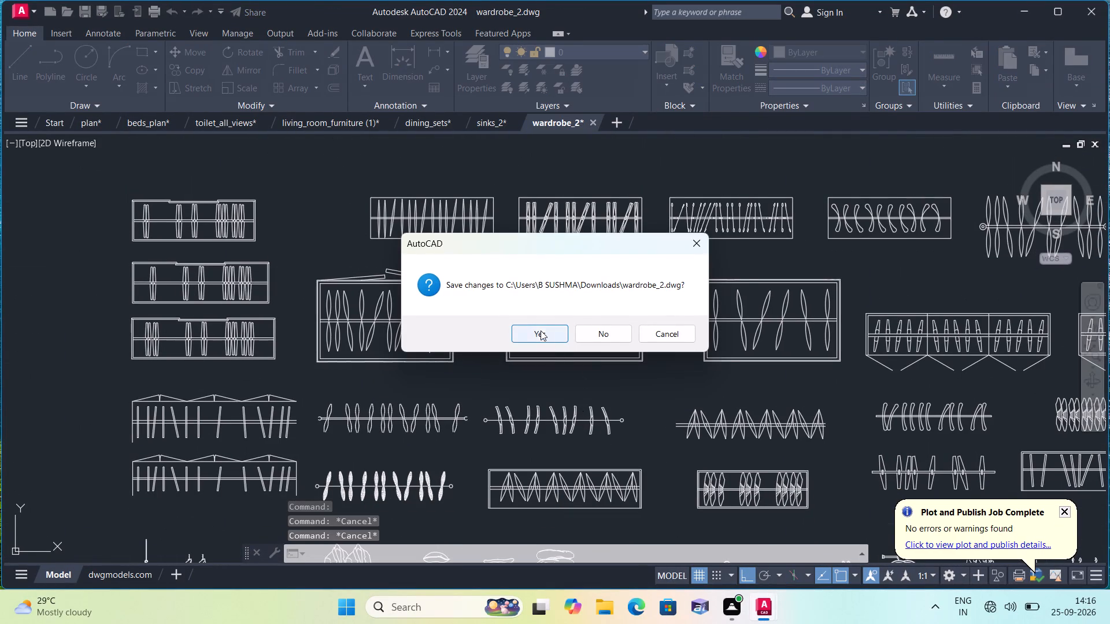
{"action": "left_click", "coordinate": [541, 330]}
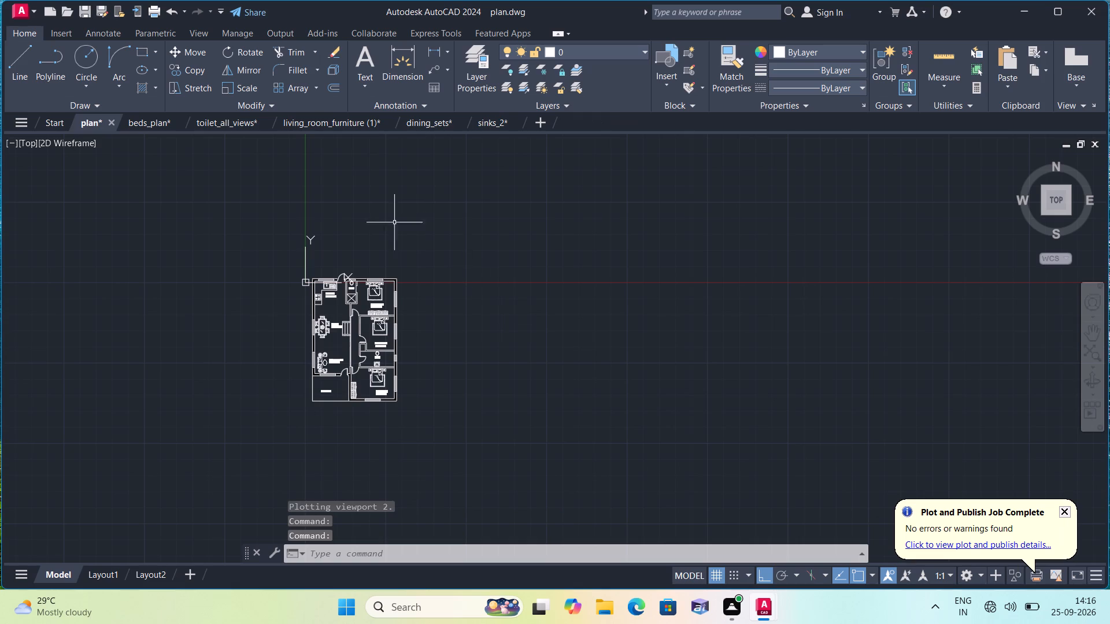
{"action": "left_click", "coordinate": [510, 120]}
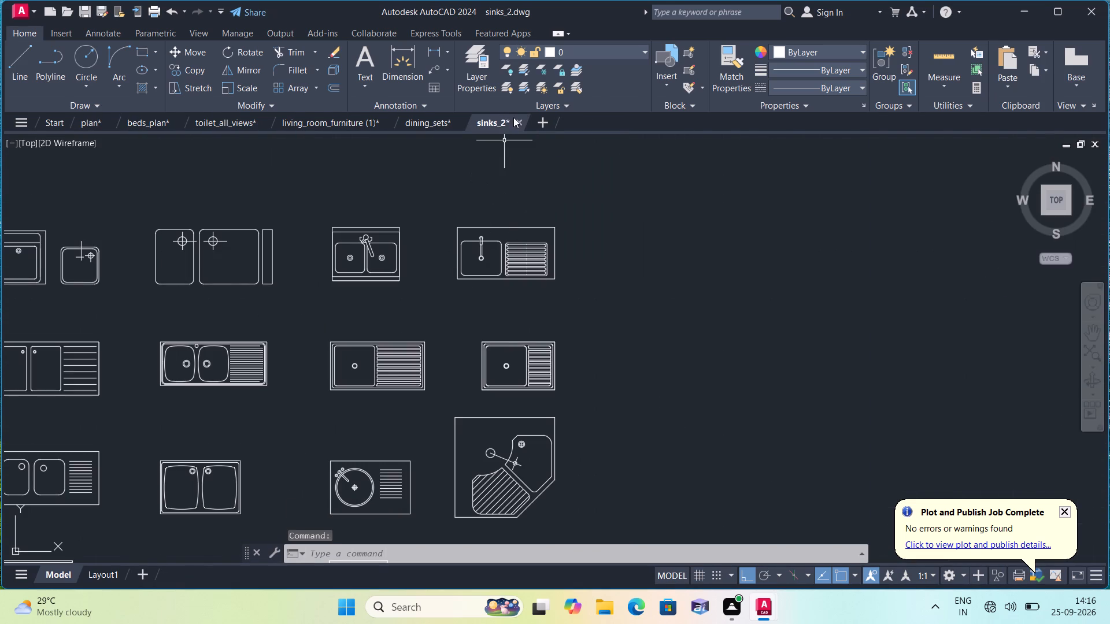
{"action": "left_click", "coordinate": [517, 123]}
{"action": "left_click", "coordinate": [538, 333]}
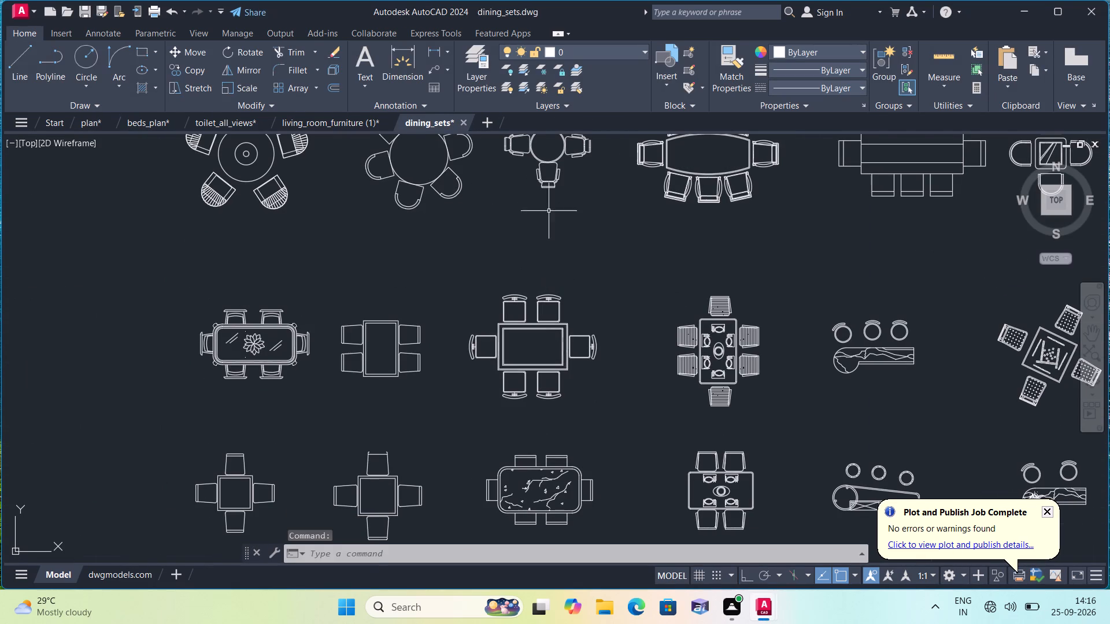
Close the dining_sets and living_room_furniture (1) drawings, saving the changes to both.
{"action": "left_click", "coordinate": [458, 119]}
{"action": "left_click", "coordinate": [462, 121]}
{"action": "left_click", "coordinate": [526, 333]}
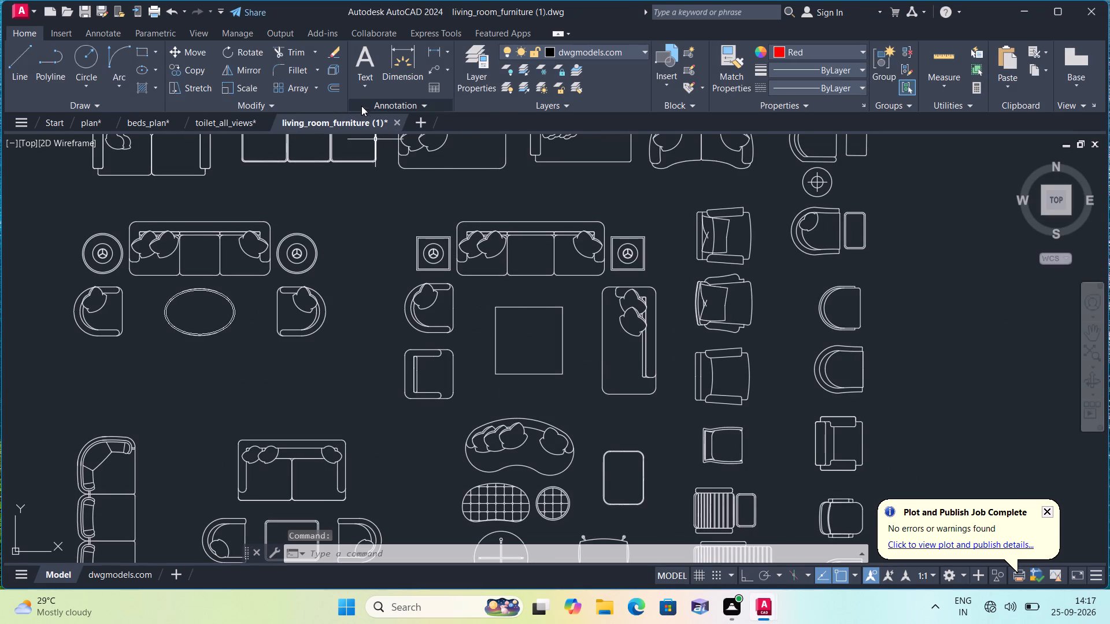
{"action": "left_click", "coordinate": [394, 119]}
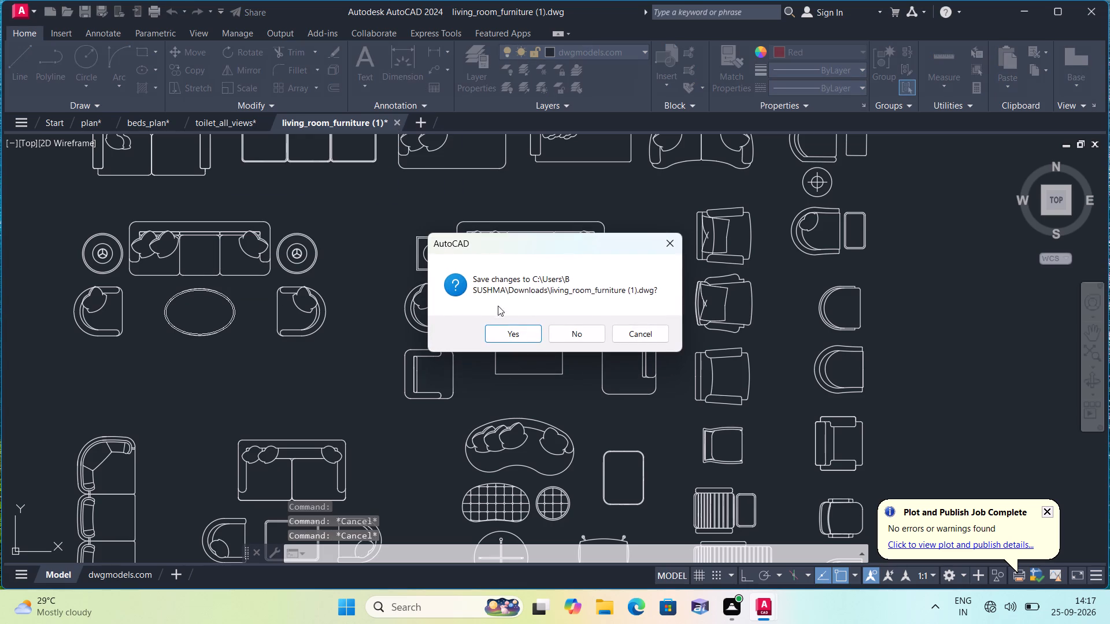
{"action": "left_click", "coordinate": [513, 332]}
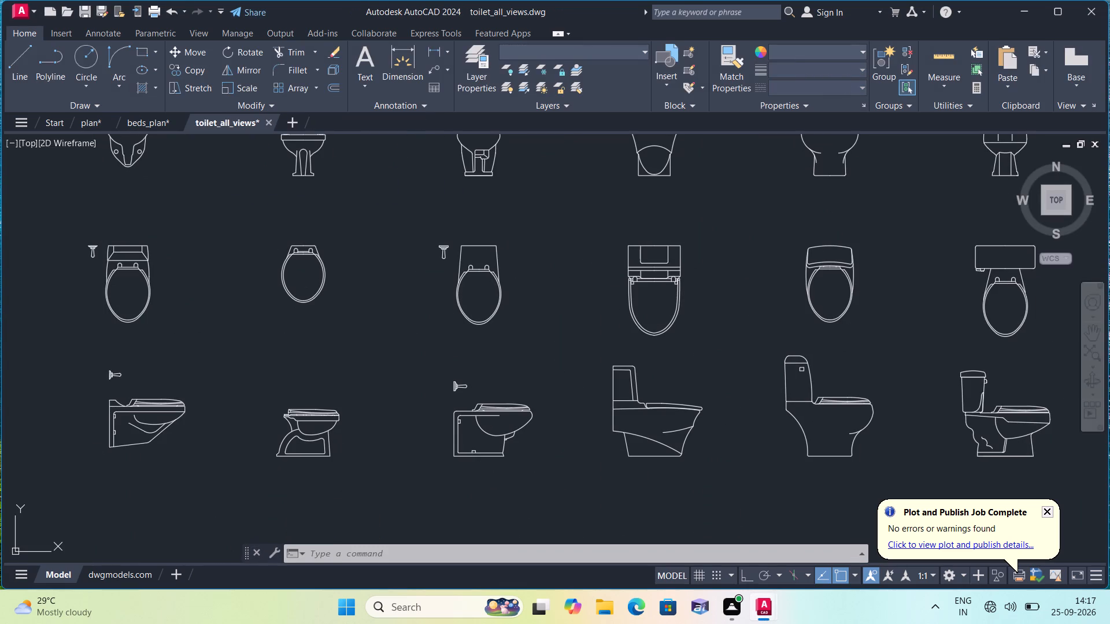
Close the toilet_all_views and beds_plan drawings, saving the changes to both.
{"action": "left_click", "coordinate": [266, 121]}
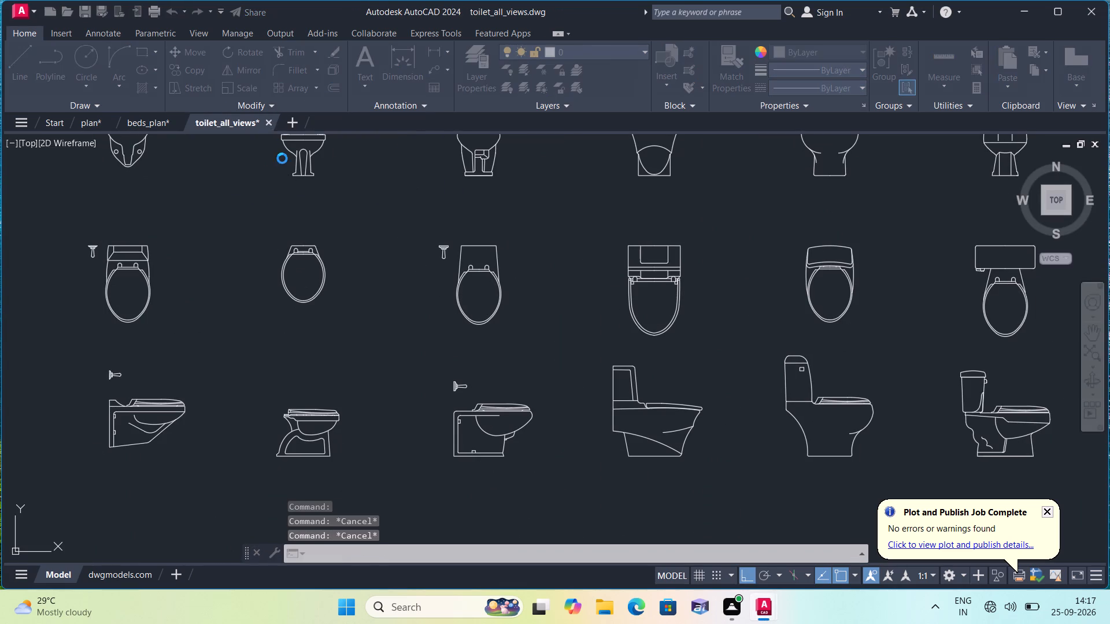
{"action": "left_click", "coordinate": [522, 333]}
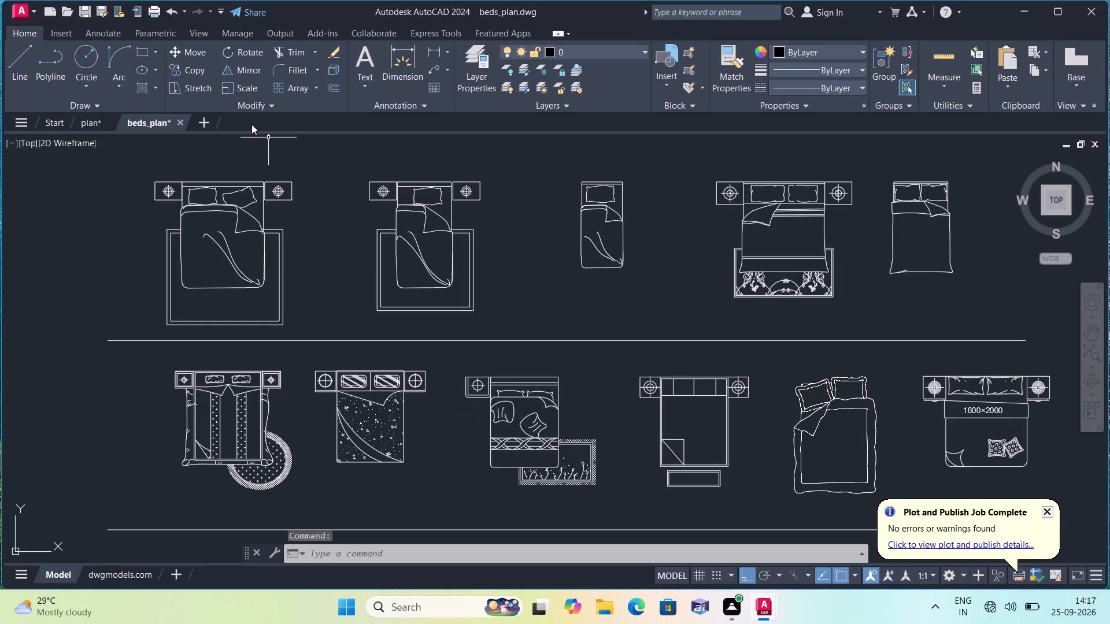
{"action": "left_click", "coordinate": [186, 120]}
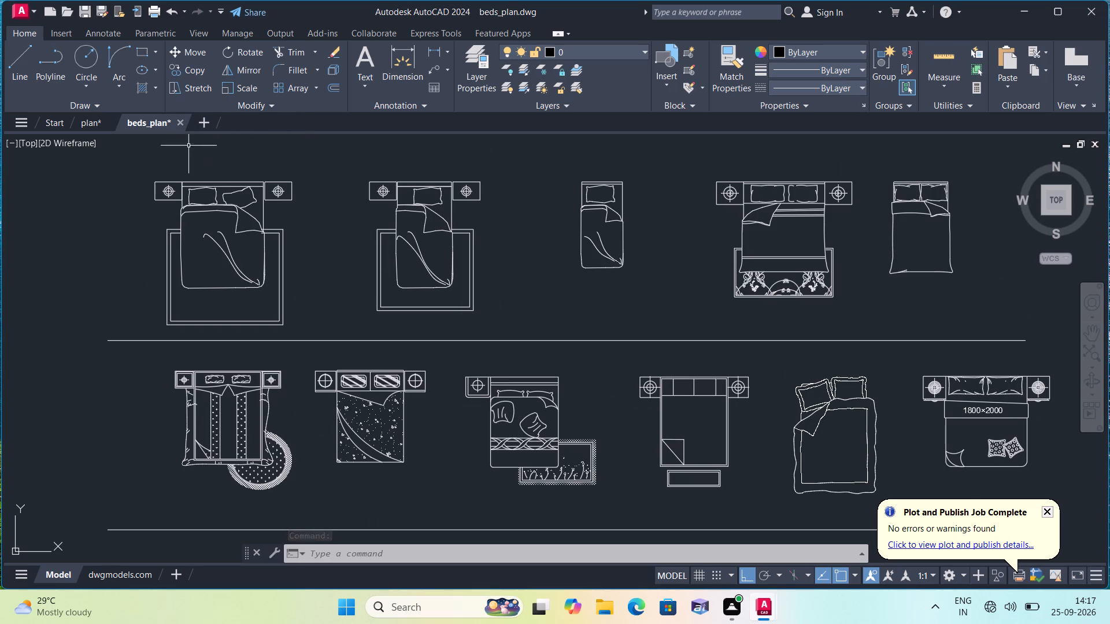
{"action": "left_click", "coordinate": [174, 120]}
{"action": "left_click", "coordinate": [175, 123]}
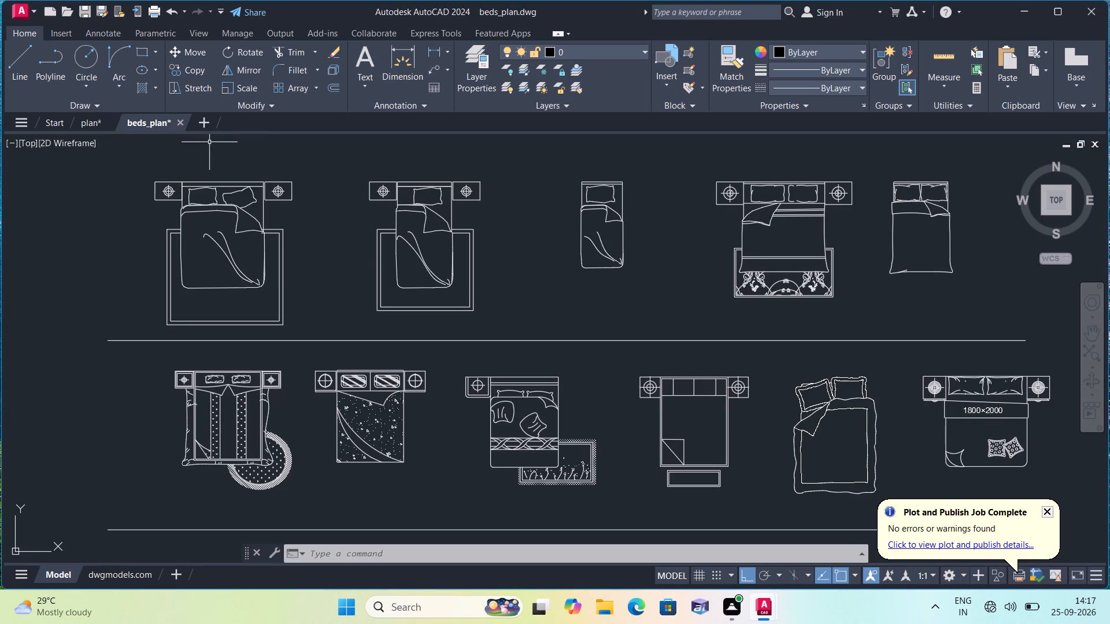
{"action": "left_click", "coordinate": [181, 120]}
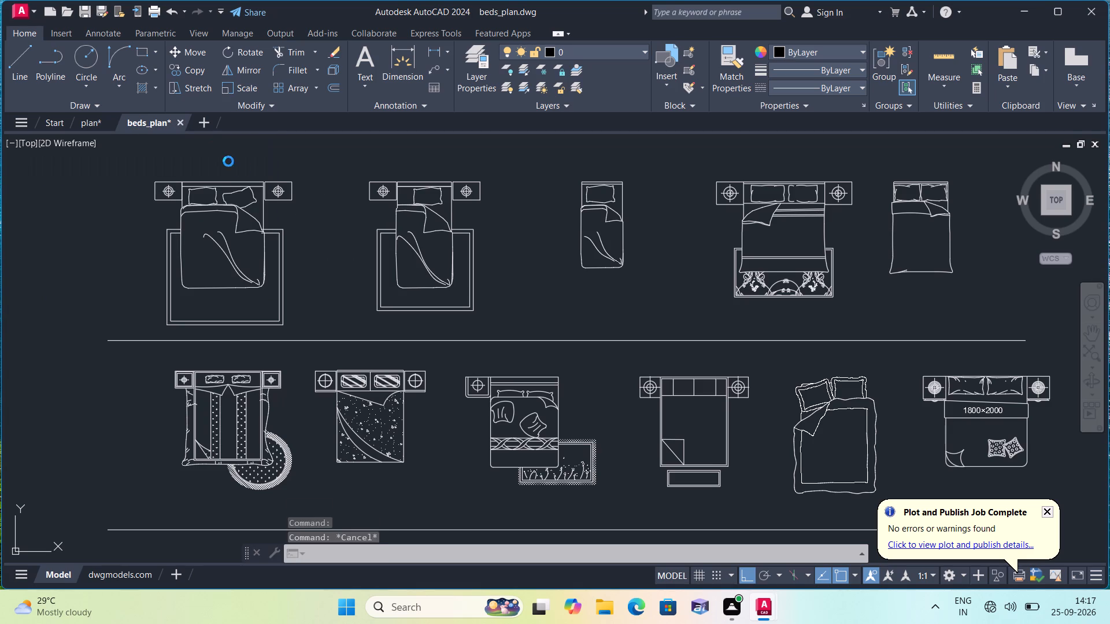
{"action": "left_click", "coordinate": [521, 335]}
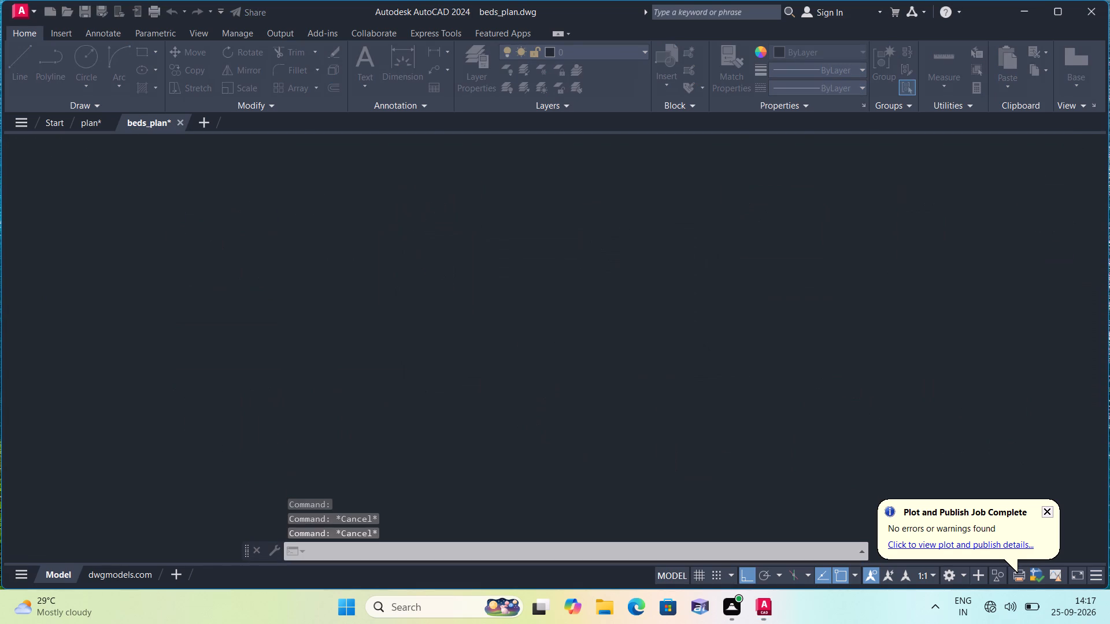